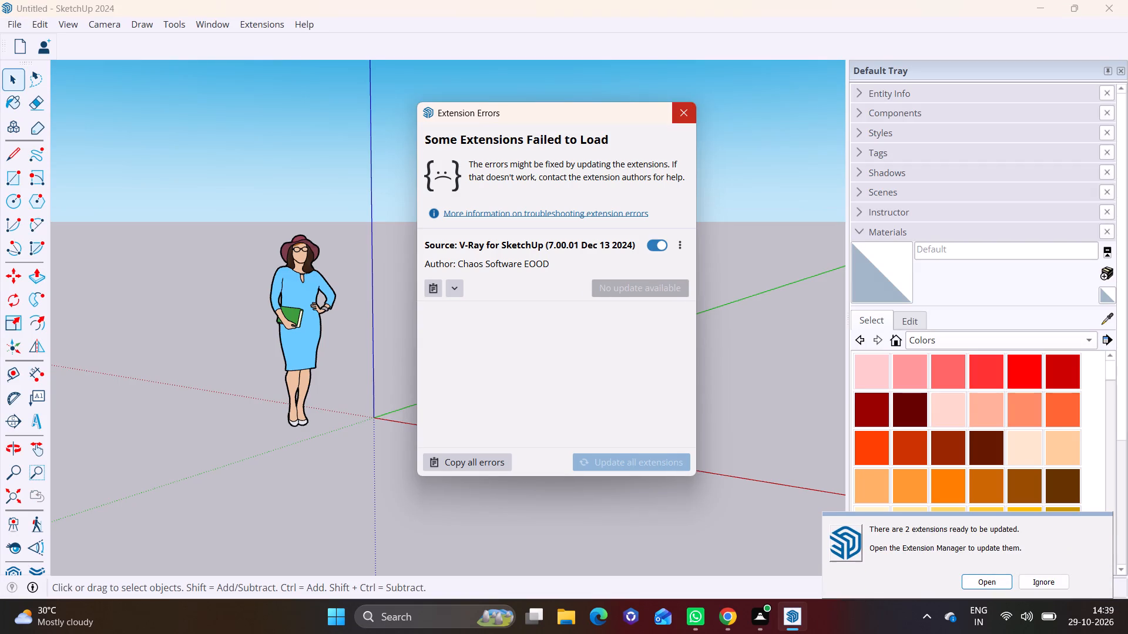
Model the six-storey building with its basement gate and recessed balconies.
Close the Extension Errors dialog without updating or disabling the V-Ray extension.
left_click(684, 106)
Erase the default standing woman figure beside the axes origin.
scroll(538, 358, "down", 4)
middle_click_drag(536, 396, 597, 426)
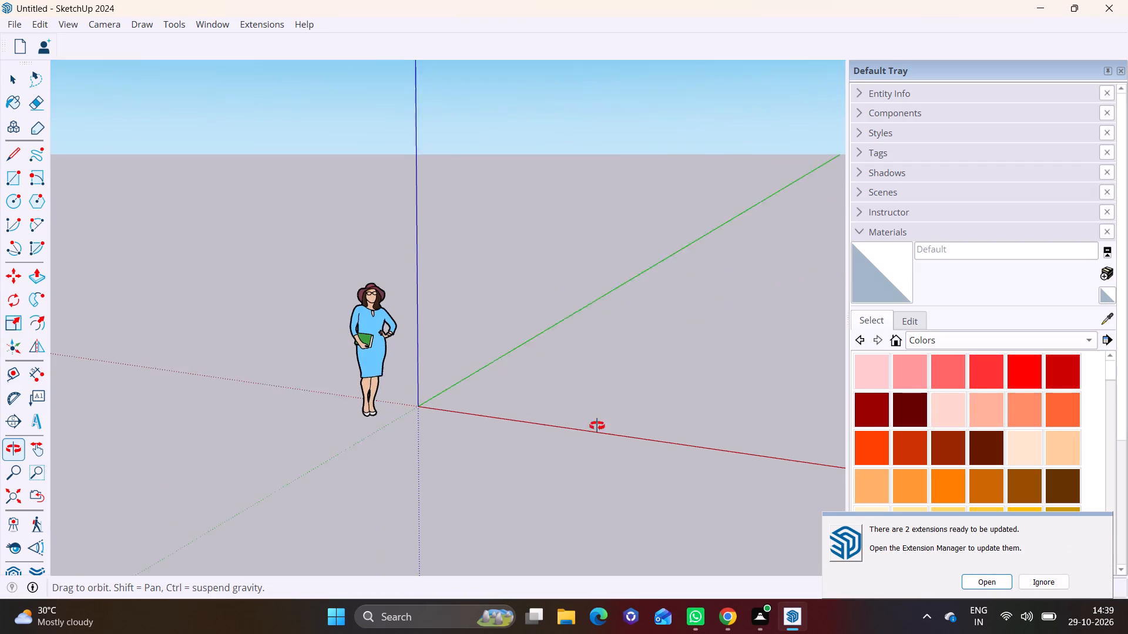
middle_click_drag(597, 426, 699, 413)
scroll(449, 363, "down", 3)
left_click(397, 360)
right_click(397, 360)
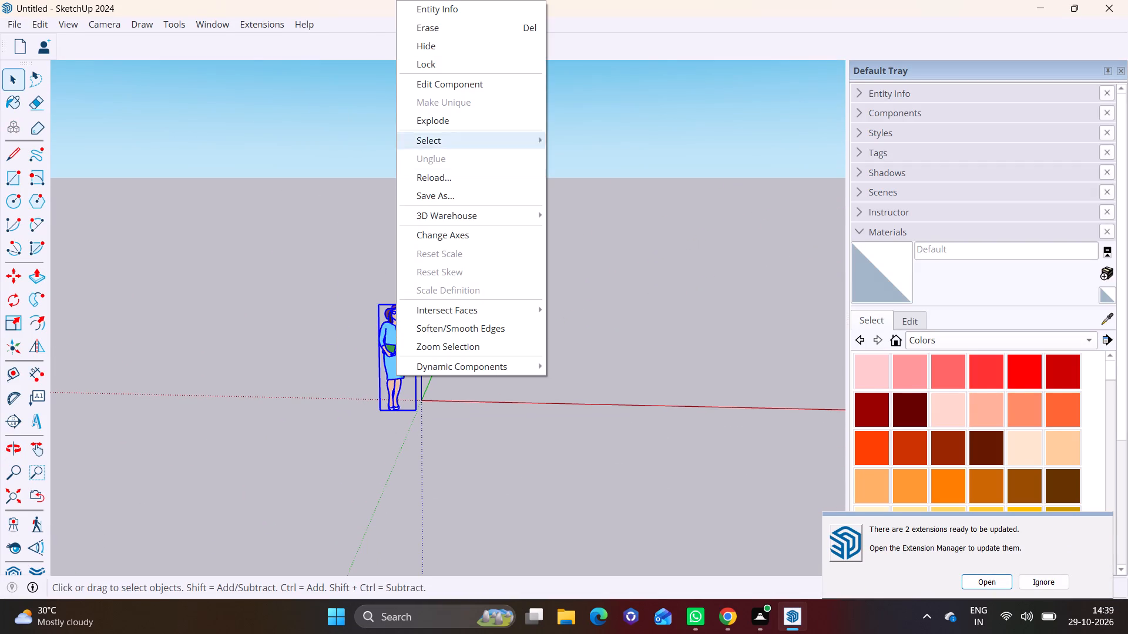
left_click(474, 32)
Ignore the notification about extensions ready to be updated.
scroll(469, 359, "down", 6)
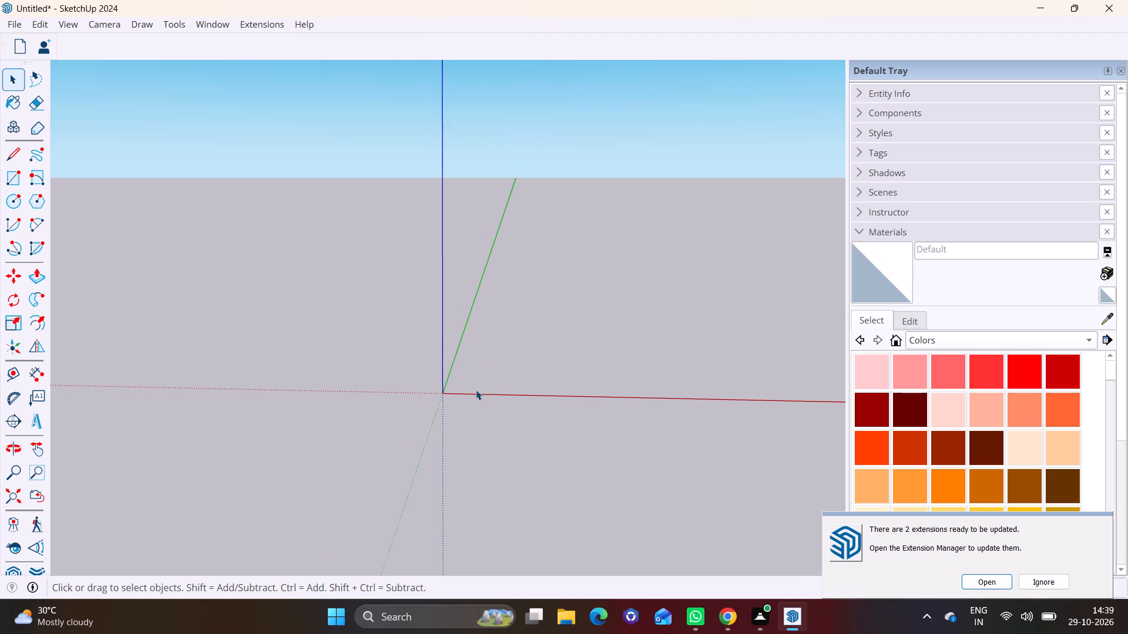
scroll(476, 390, "down", 11)
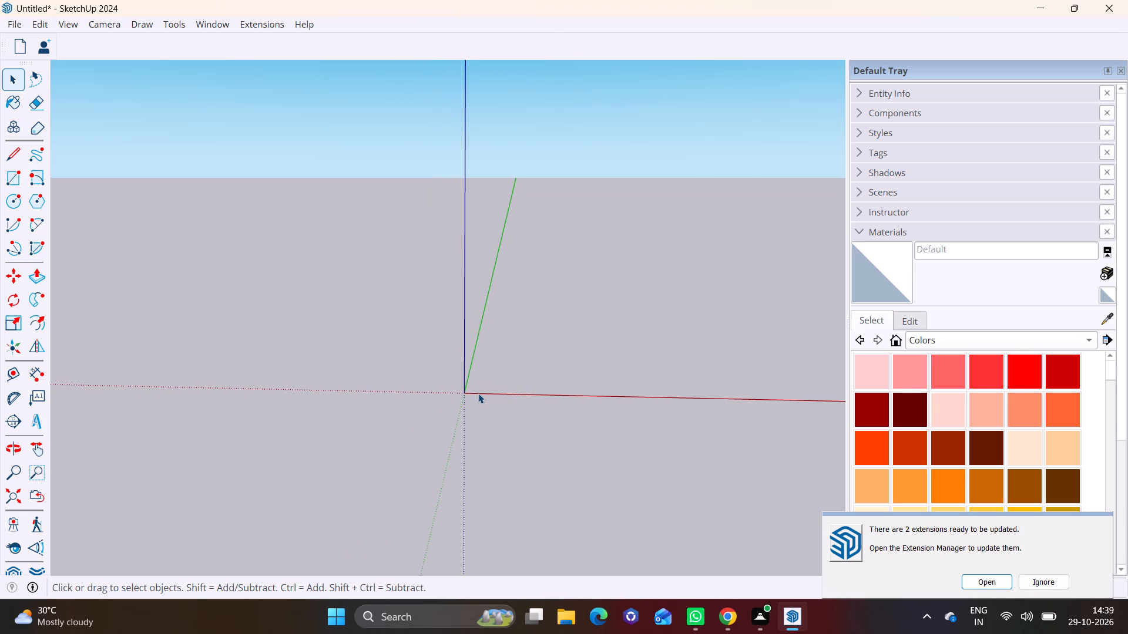
left_click(1047, 583)
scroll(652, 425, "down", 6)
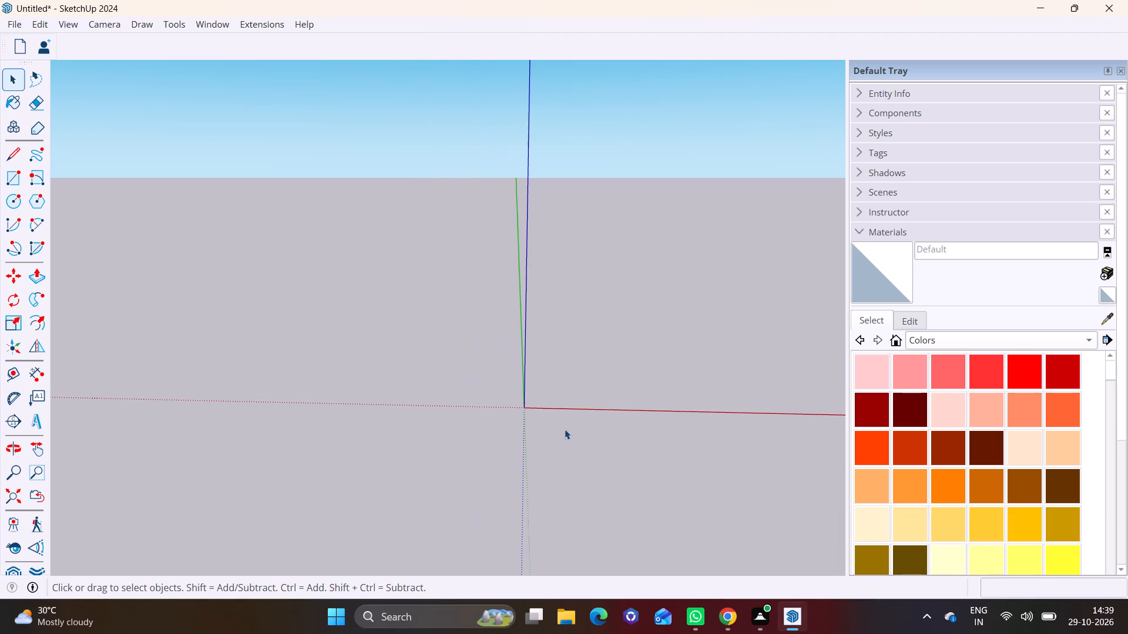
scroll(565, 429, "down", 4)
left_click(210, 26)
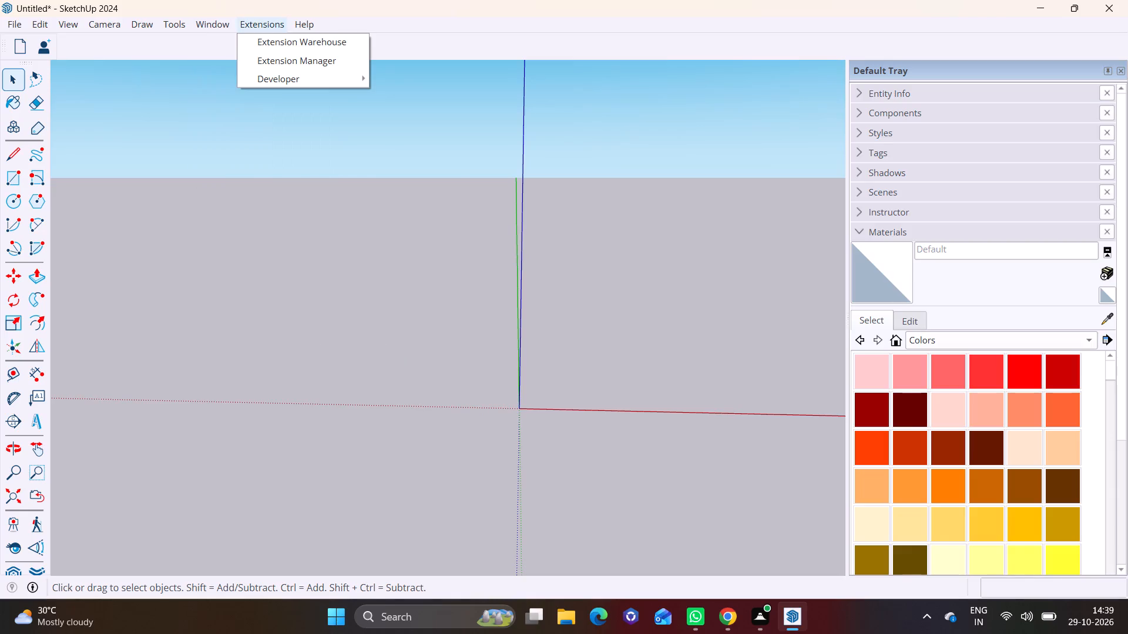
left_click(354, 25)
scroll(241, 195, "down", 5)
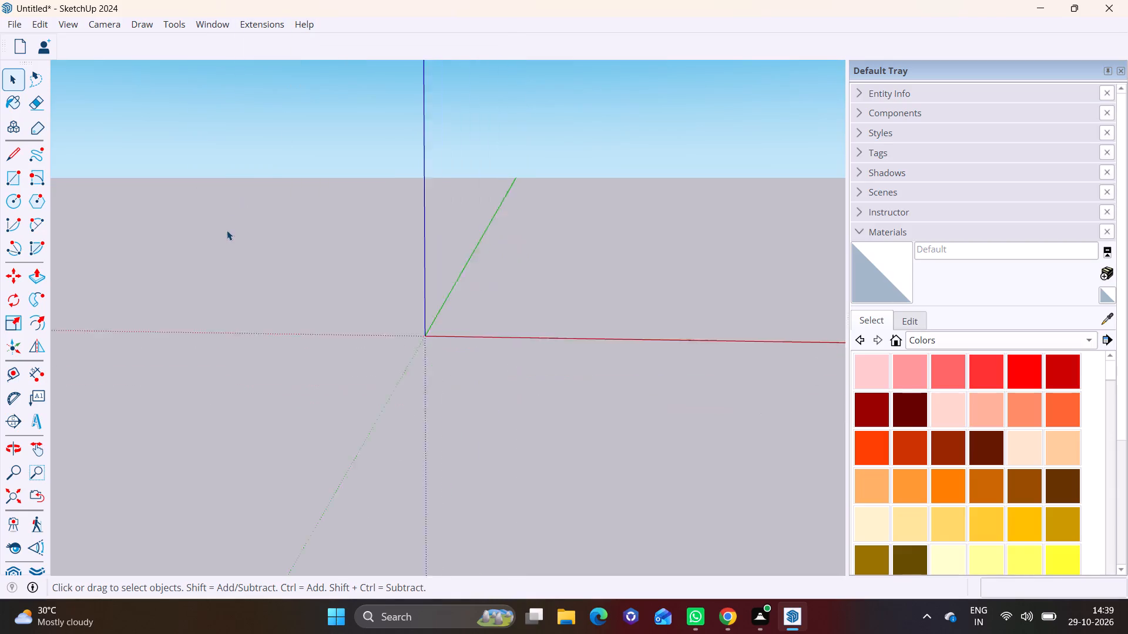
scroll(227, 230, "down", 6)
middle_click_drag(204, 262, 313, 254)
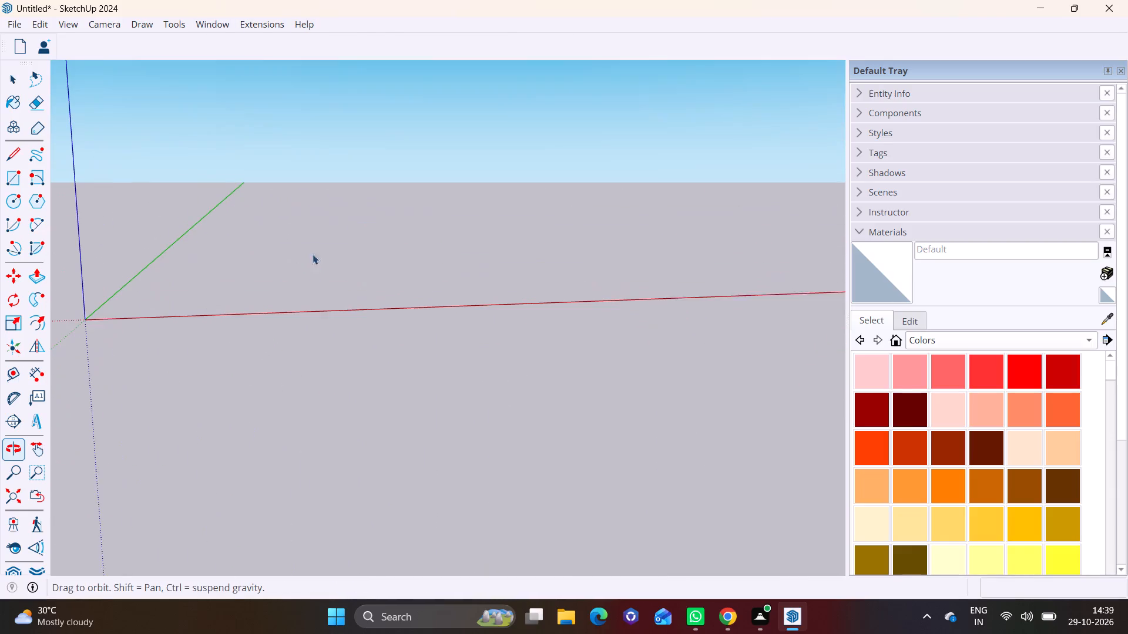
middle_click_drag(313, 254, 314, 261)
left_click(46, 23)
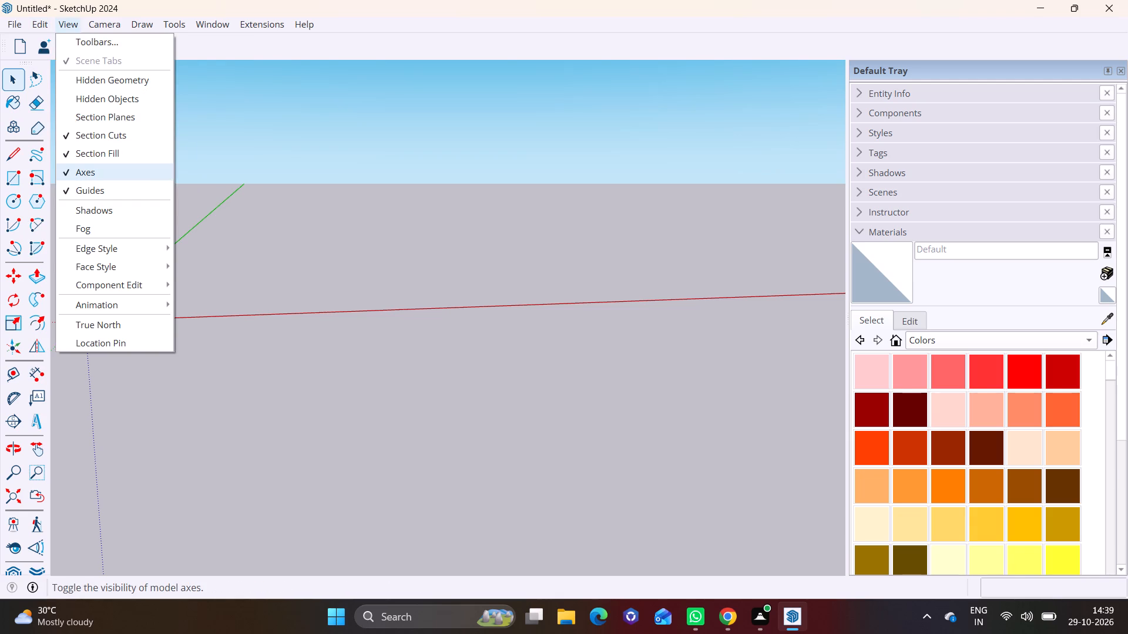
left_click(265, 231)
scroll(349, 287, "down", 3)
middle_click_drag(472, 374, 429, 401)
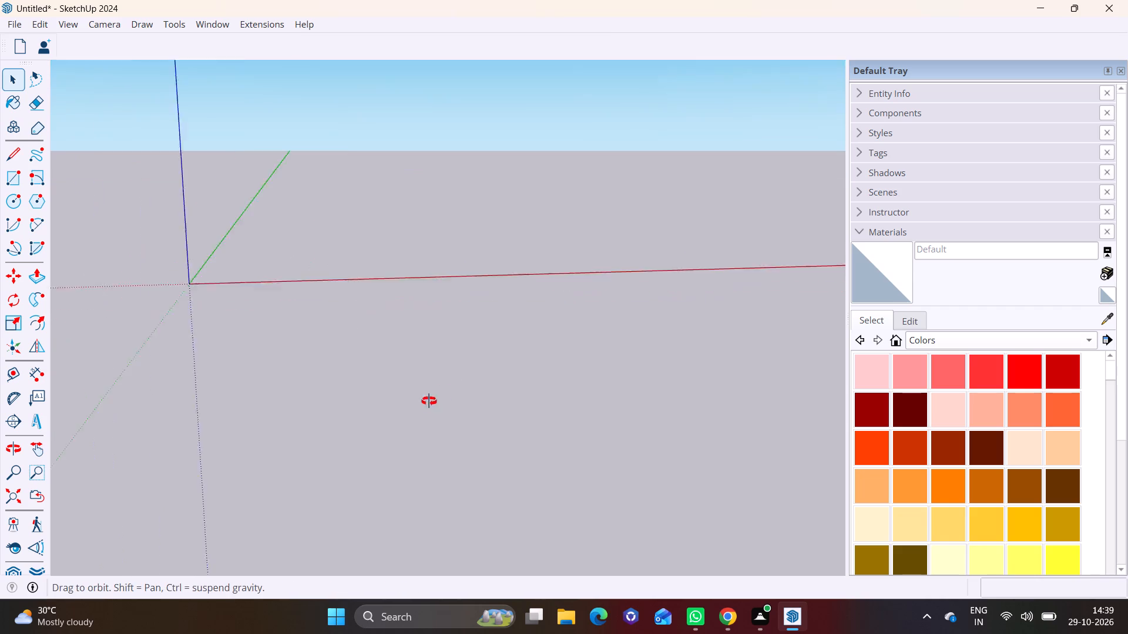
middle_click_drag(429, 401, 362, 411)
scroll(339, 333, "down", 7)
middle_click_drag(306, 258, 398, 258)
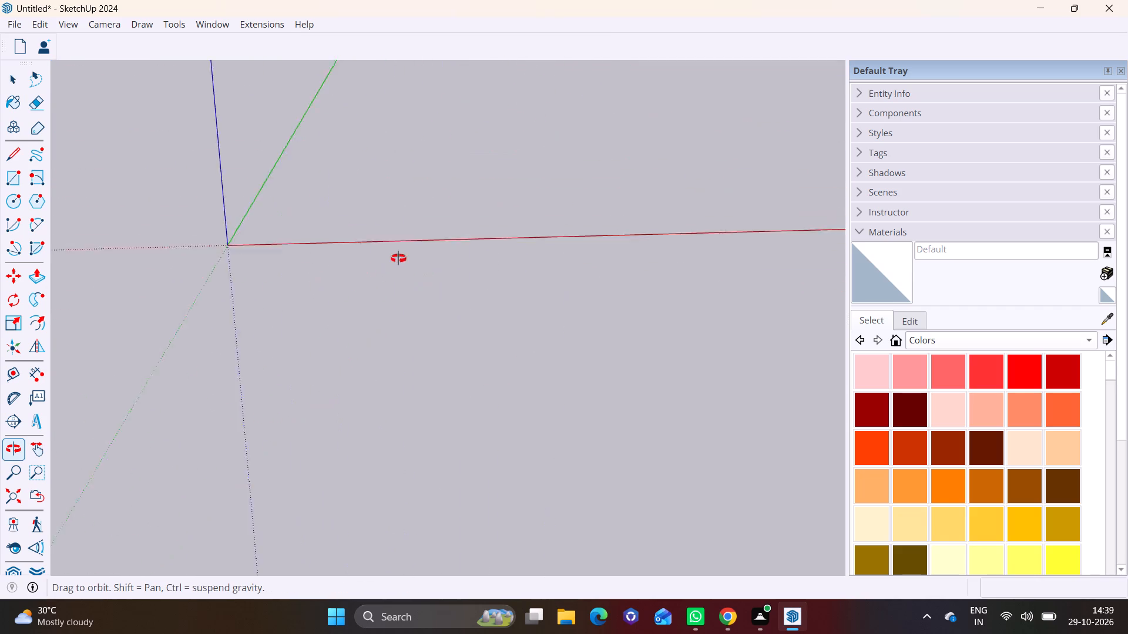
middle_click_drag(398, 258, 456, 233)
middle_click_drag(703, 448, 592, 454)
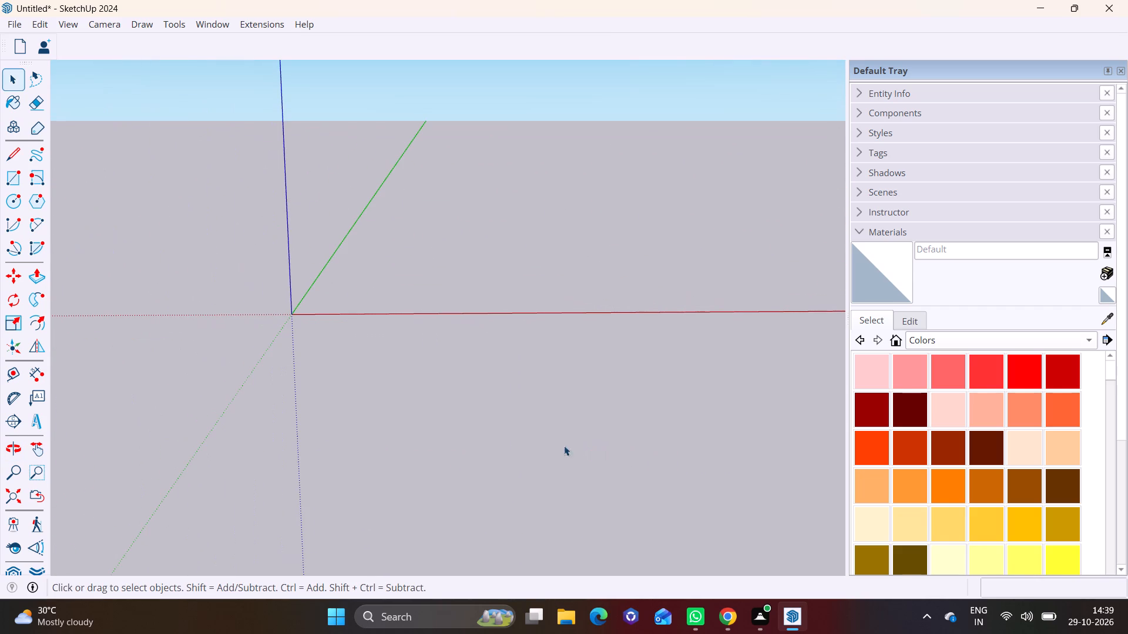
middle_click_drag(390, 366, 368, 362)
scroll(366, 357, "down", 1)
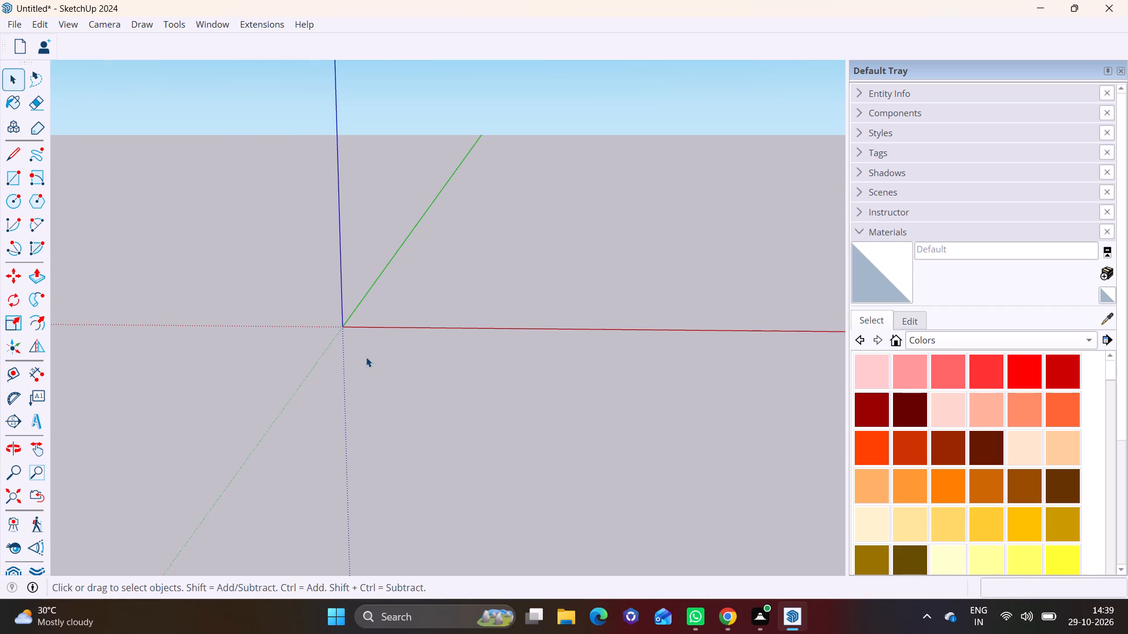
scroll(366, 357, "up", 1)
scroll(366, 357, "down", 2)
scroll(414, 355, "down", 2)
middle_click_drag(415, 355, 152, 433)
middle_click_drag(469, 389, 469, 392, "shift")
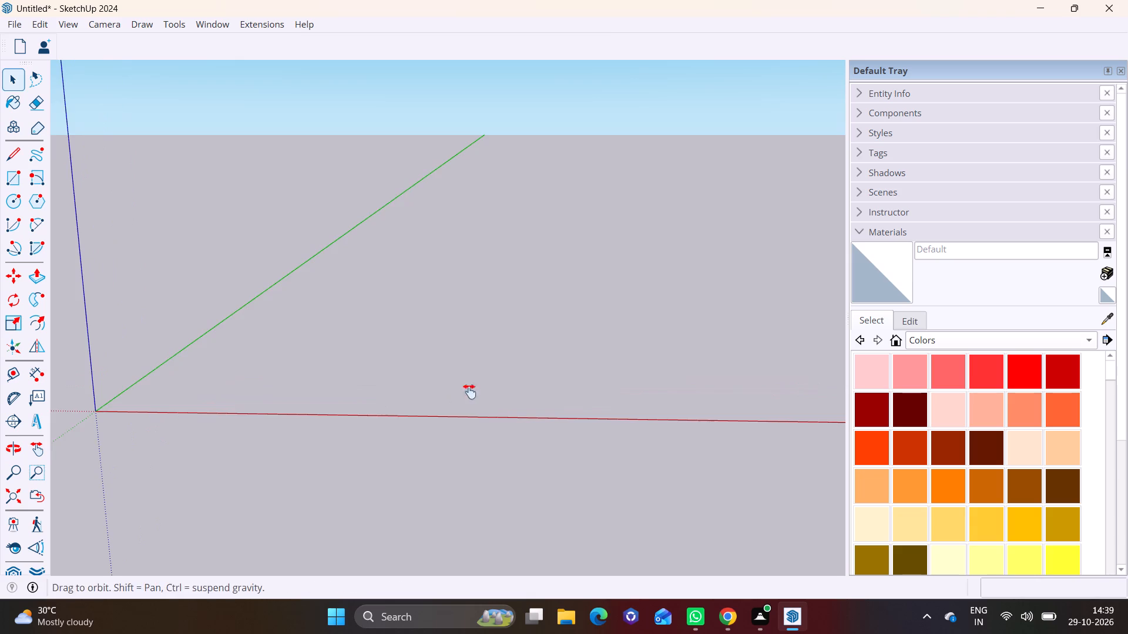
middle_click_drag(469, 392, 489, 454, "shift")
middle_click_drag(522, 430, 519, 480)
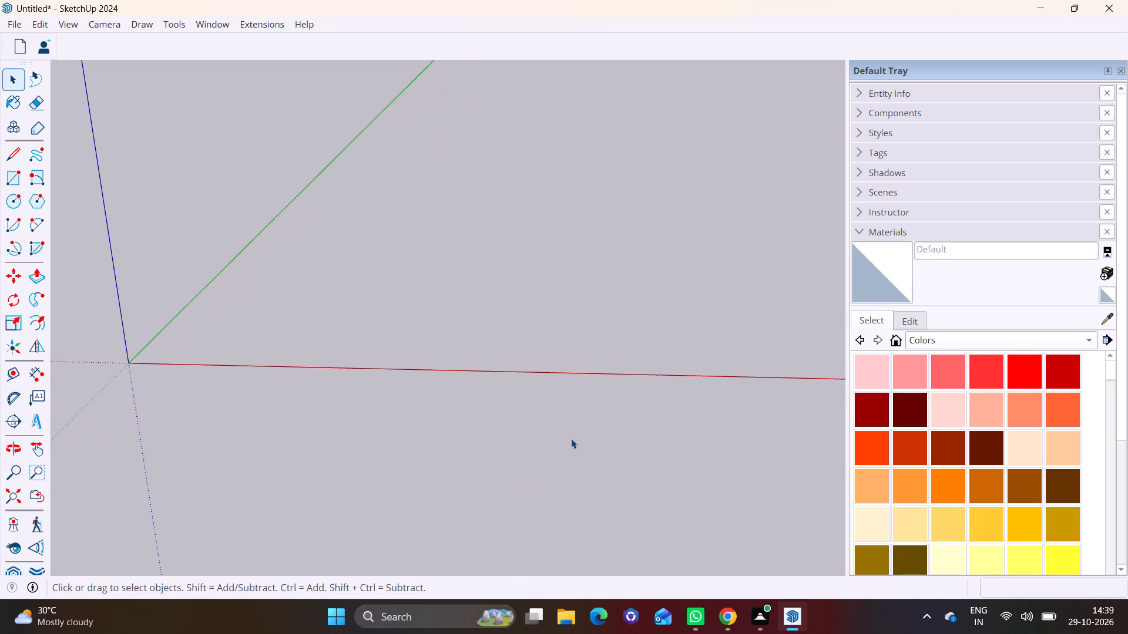
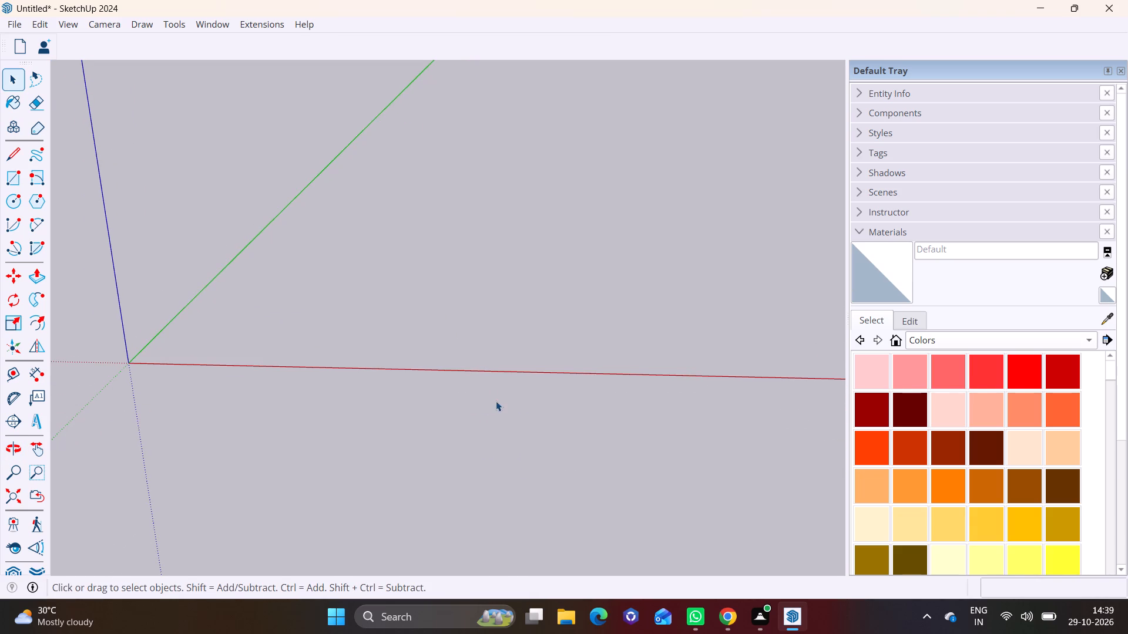
Draw a 30' by 30' rectangle on the ground plane near the origin, between the red and green axes.
middle_click_drag(496, 401, 503, 542)
middle_click_drag(449, 473, 471, 477)
scroll(471, 477, "down", 2)
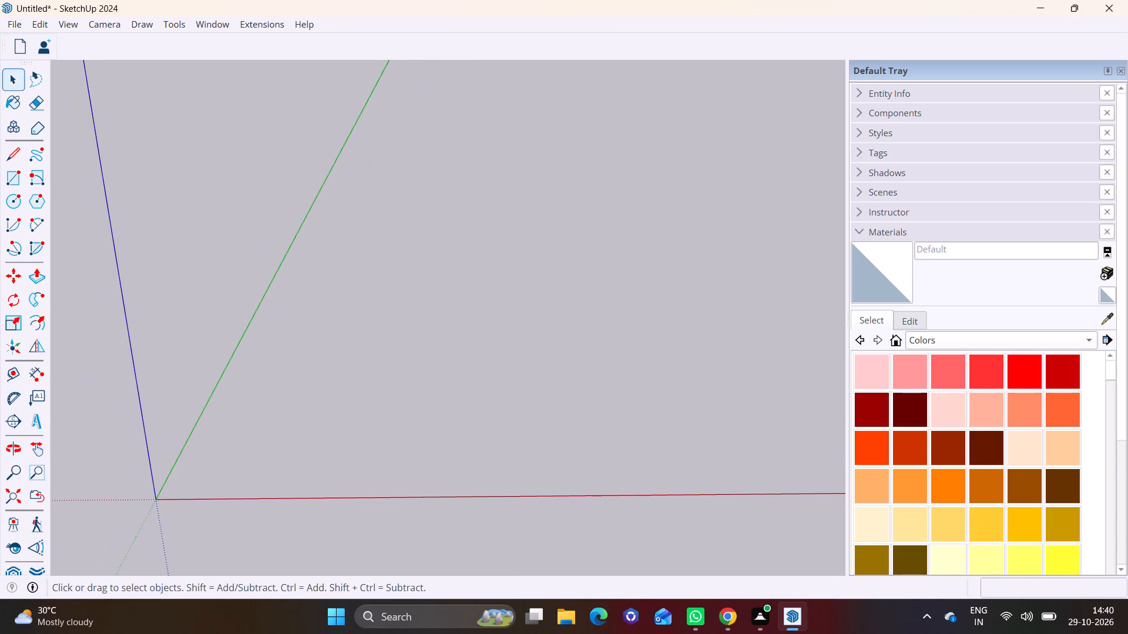
left_click(10, 180)
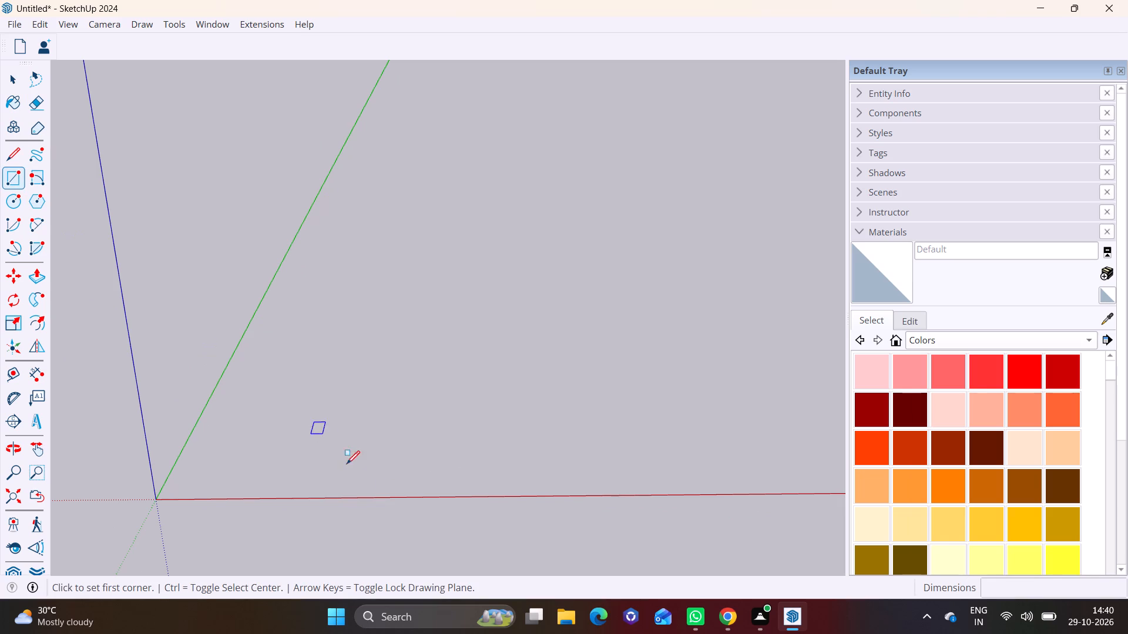
left_click(335, 434)
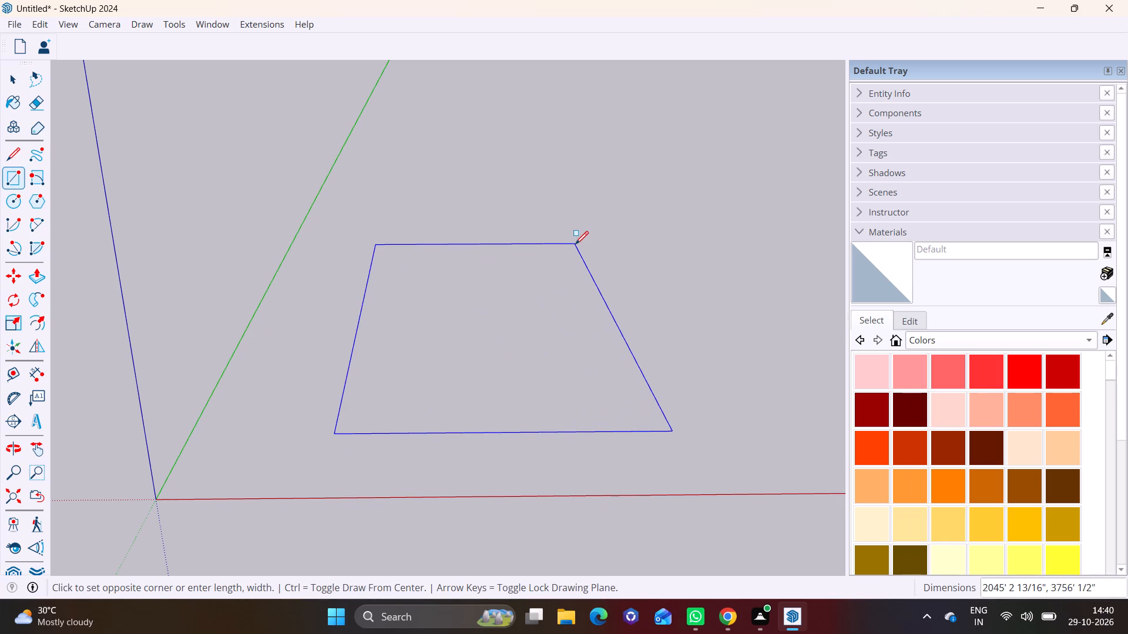
type("30'")
type(",30'")
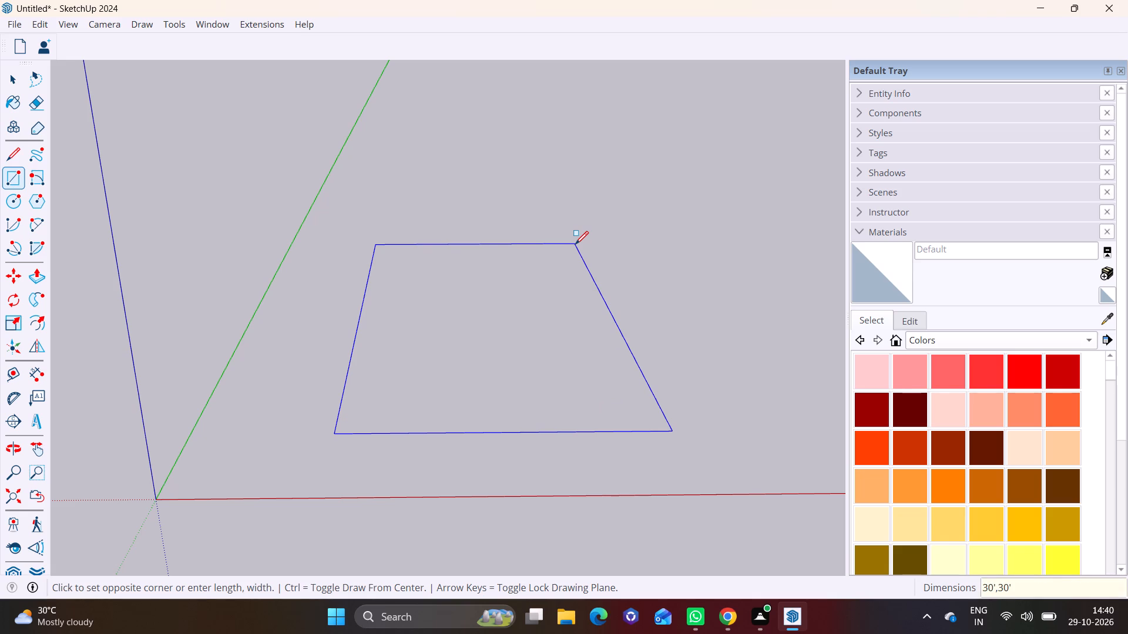
key("Return")
Offset the square face's outline 9" inward to form the outer wall band.
scroll(347, 436, "up", 15)
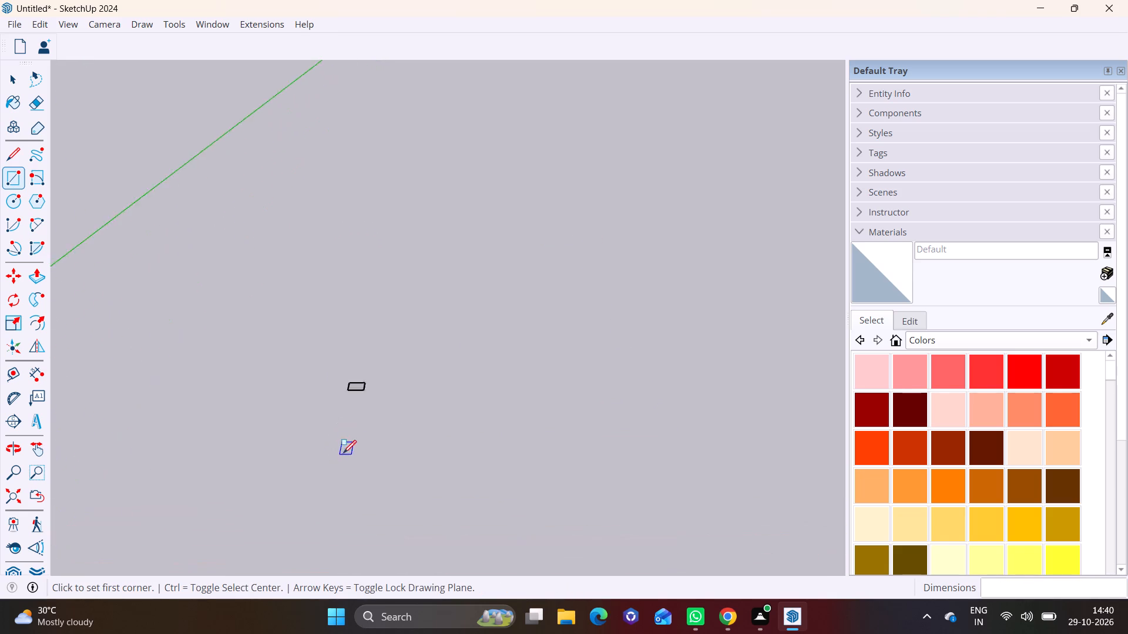
scroll(343, 453, "up", 14)
middle_click_drag(368, 375, 360, 493)
scroll(397, 256, "up", 4)
middle_click_drag(397, 292, 392, 411)
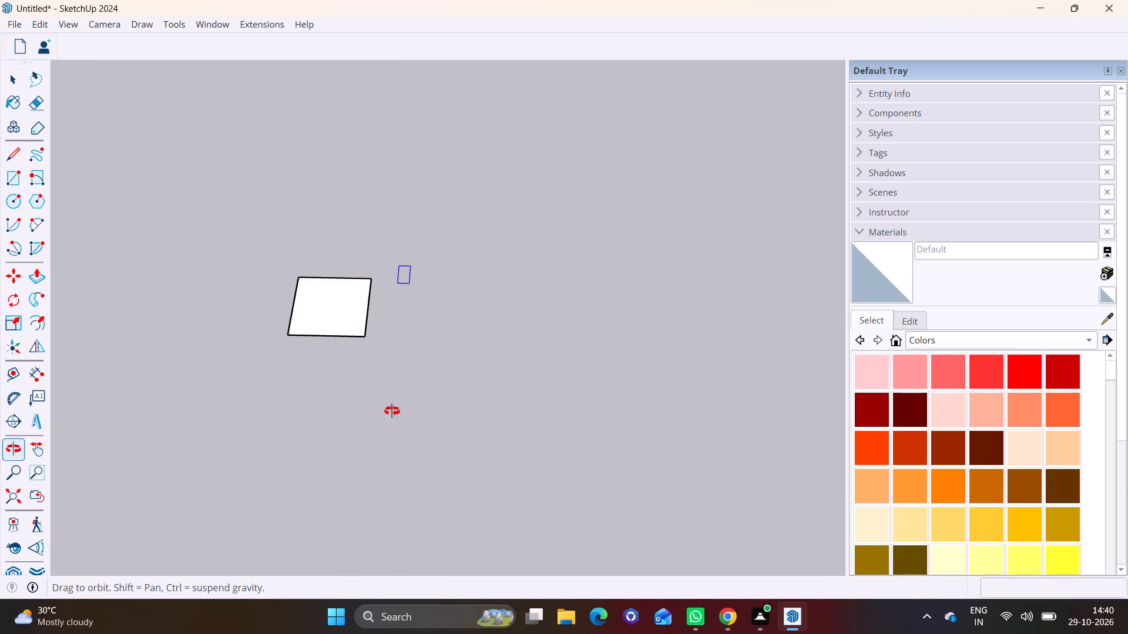
middle_click_drag(392, 411, 390, 438)
scroll(333, 309, "up", 18)
middle_click_drag(377, 342, 435, 383, "shift")
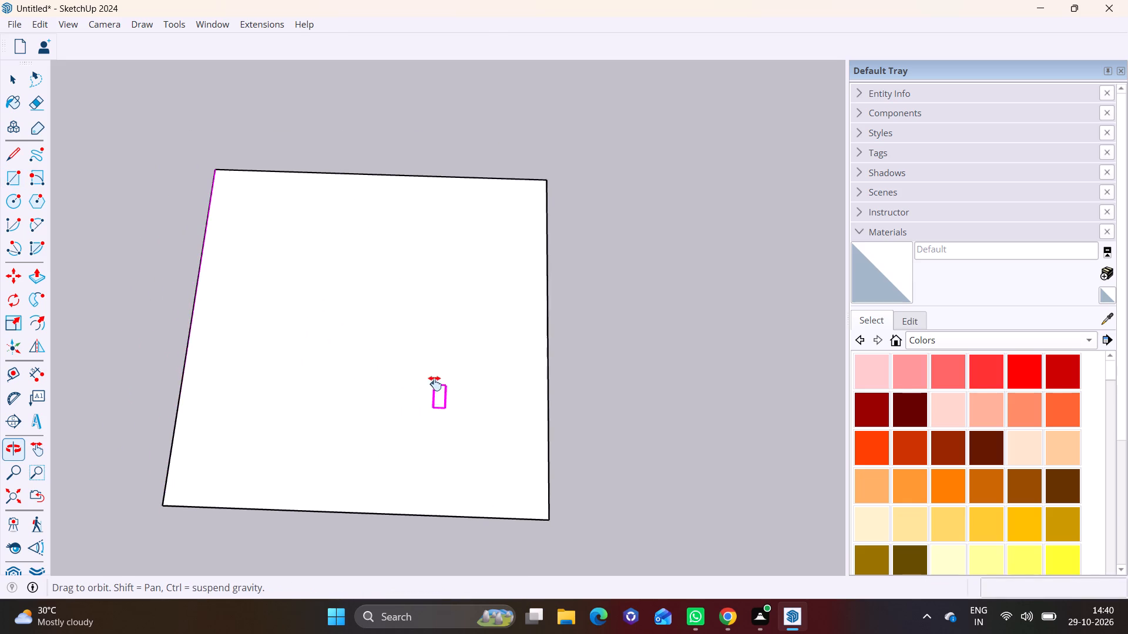
middle_click_drag(435, 383, 433, 374, "shift")
key("space")
left_click(367, 360)
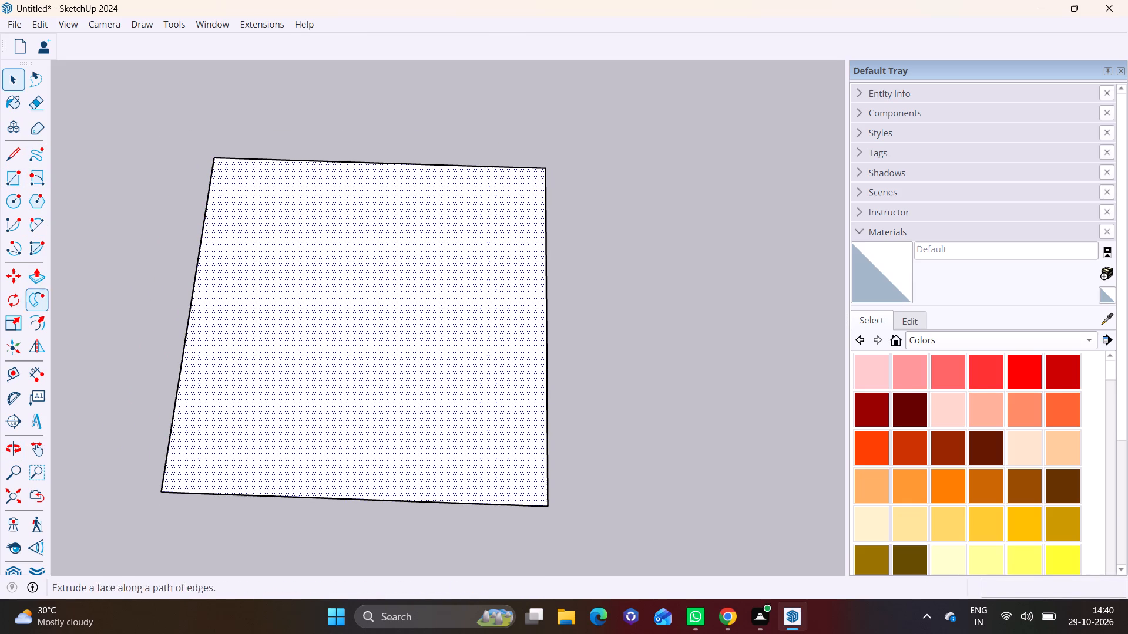
left_click(29, 319)
left_click(365, 321)
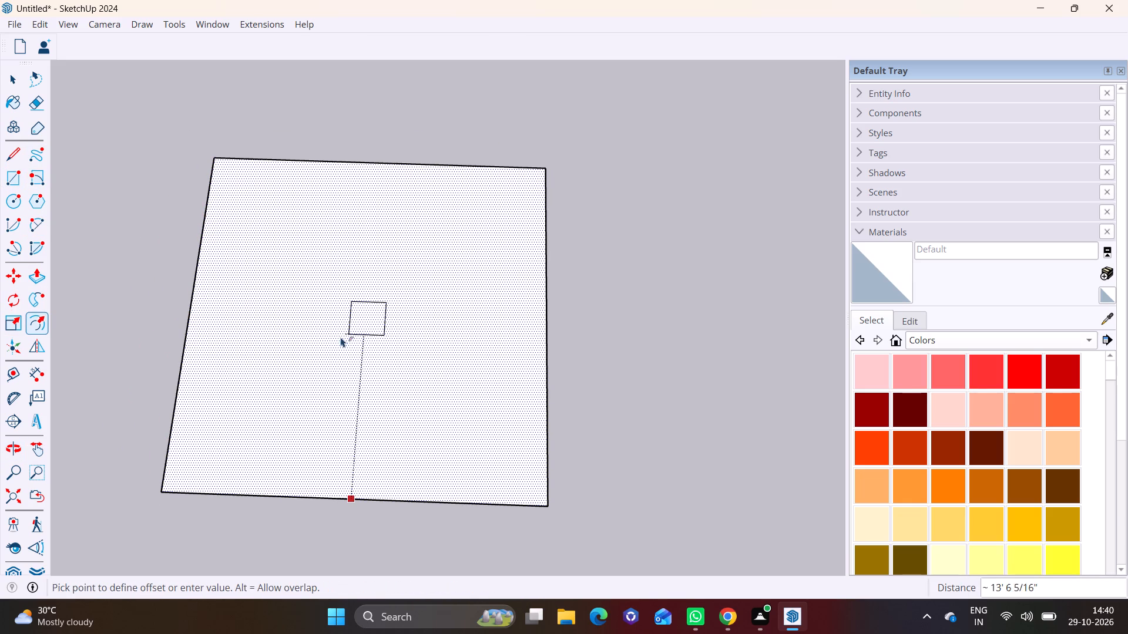
type("9\"")
key("Return")
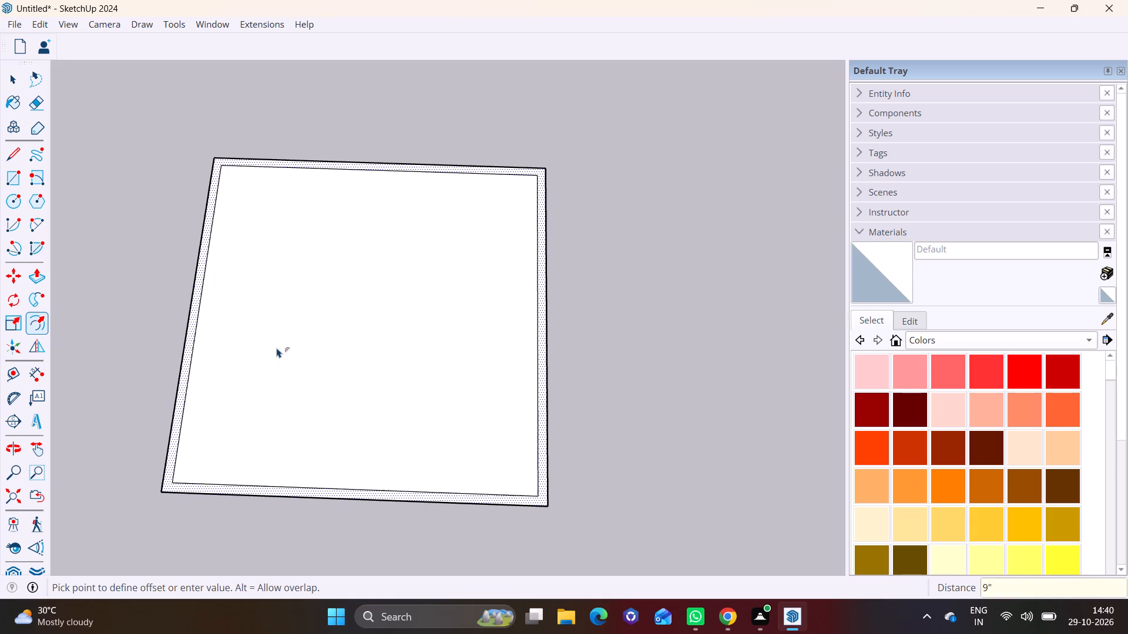
Draw a line along green from the inner front edge, and connect its end to the outer left edge with a red-axis line about 13' 4" long.
left_click(6, 153)
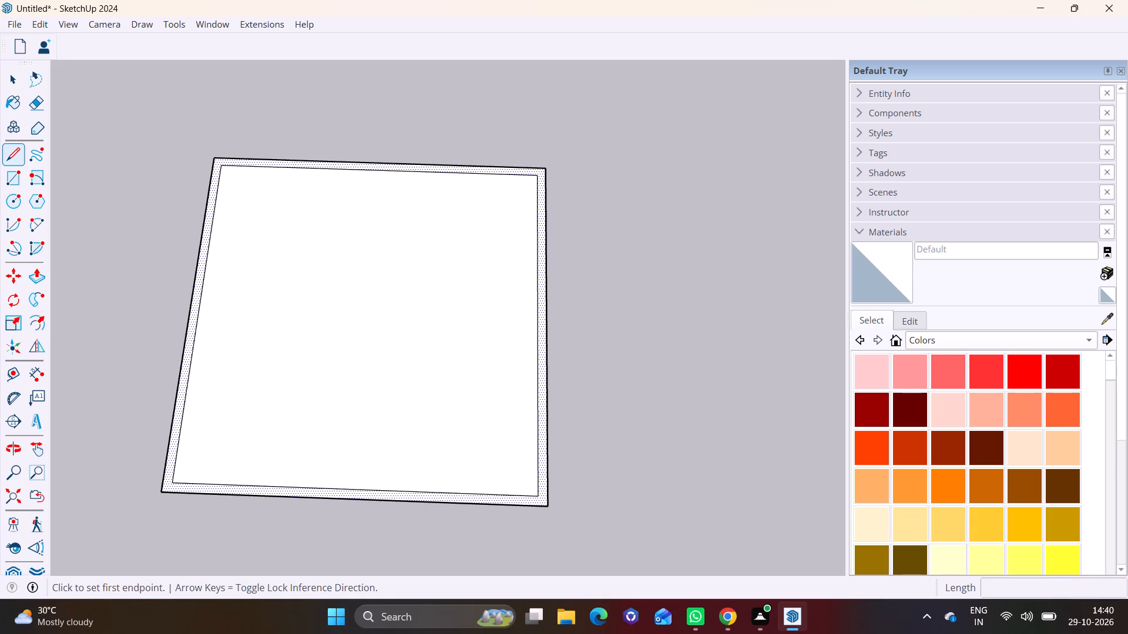
middle_click_drag(246, 360, 256, 365)
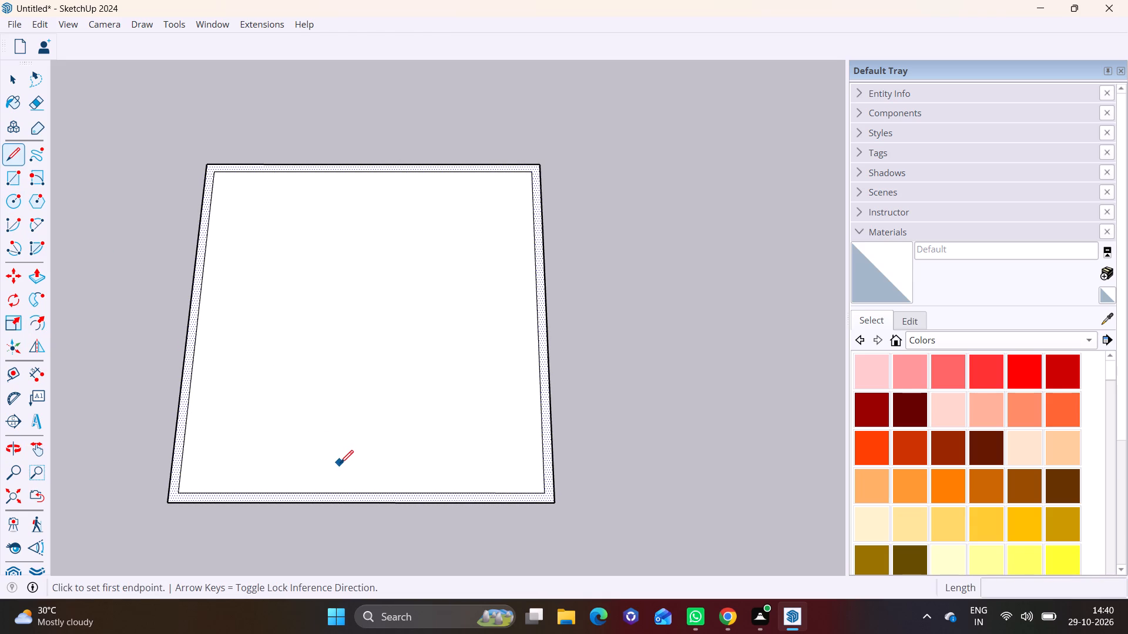
left_click(340, 495)
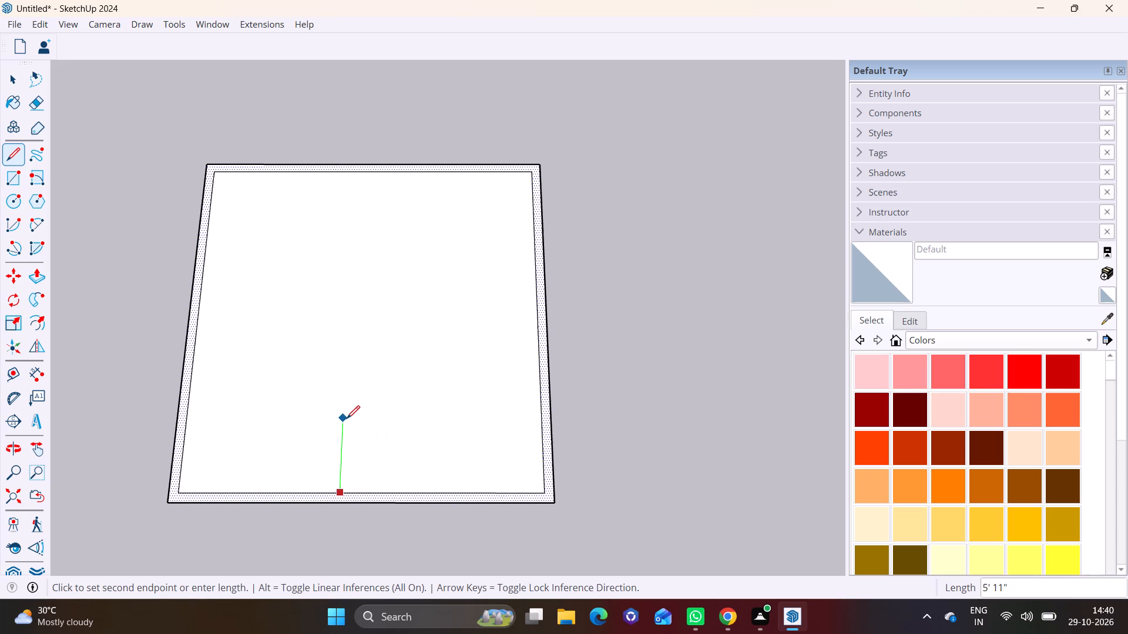
left_click(343, 399)
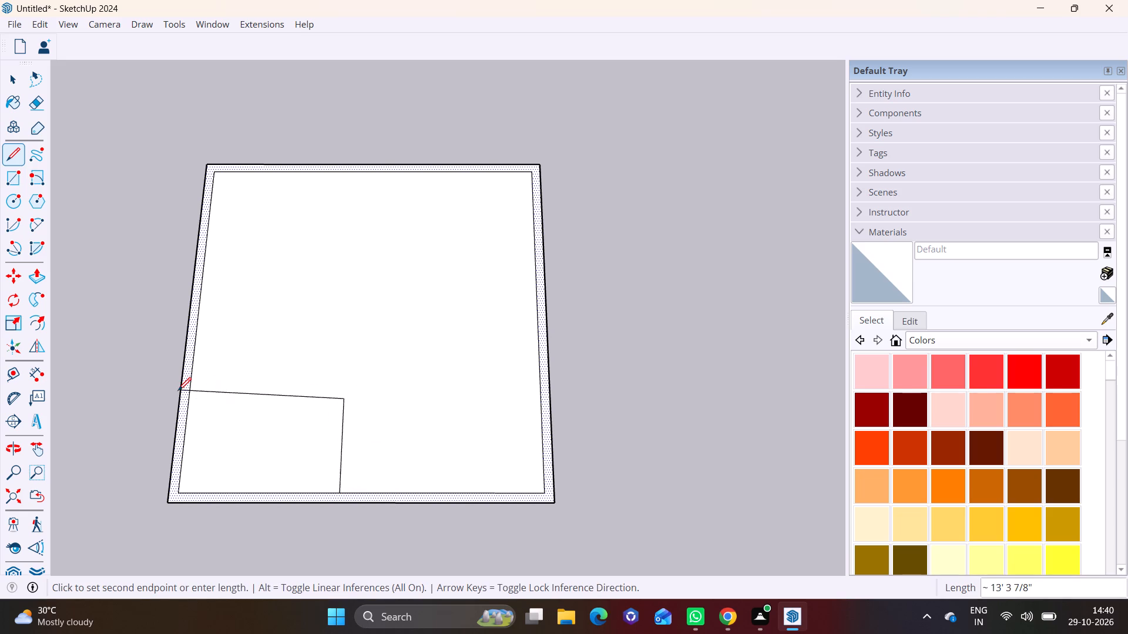
left_click(178, 390)
key("ctrl+z")
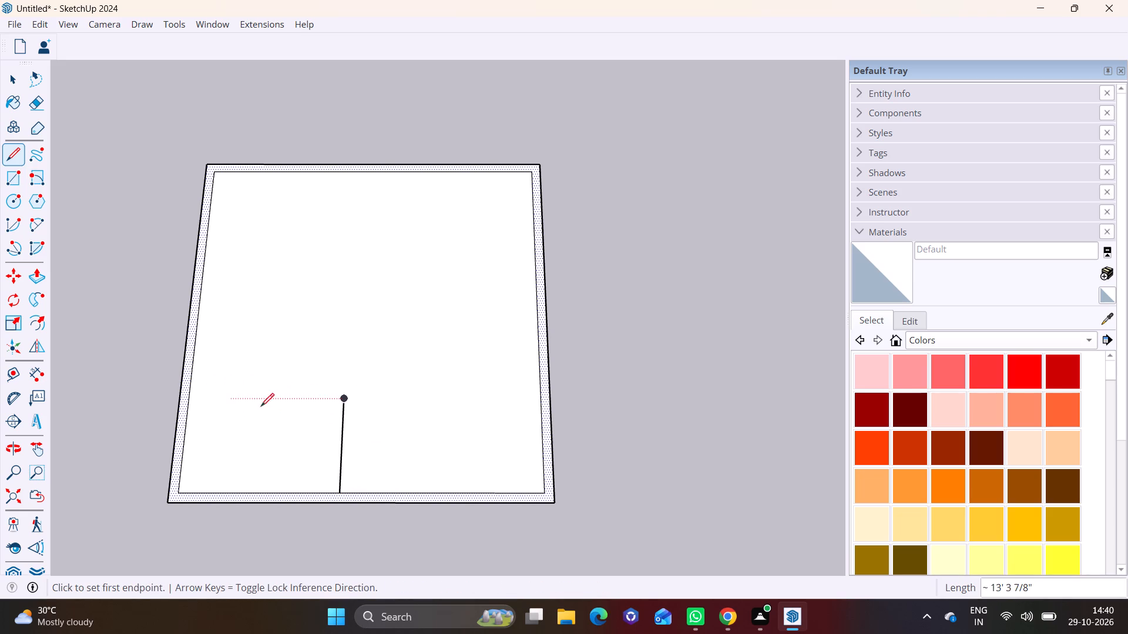
left_click(343, 401)
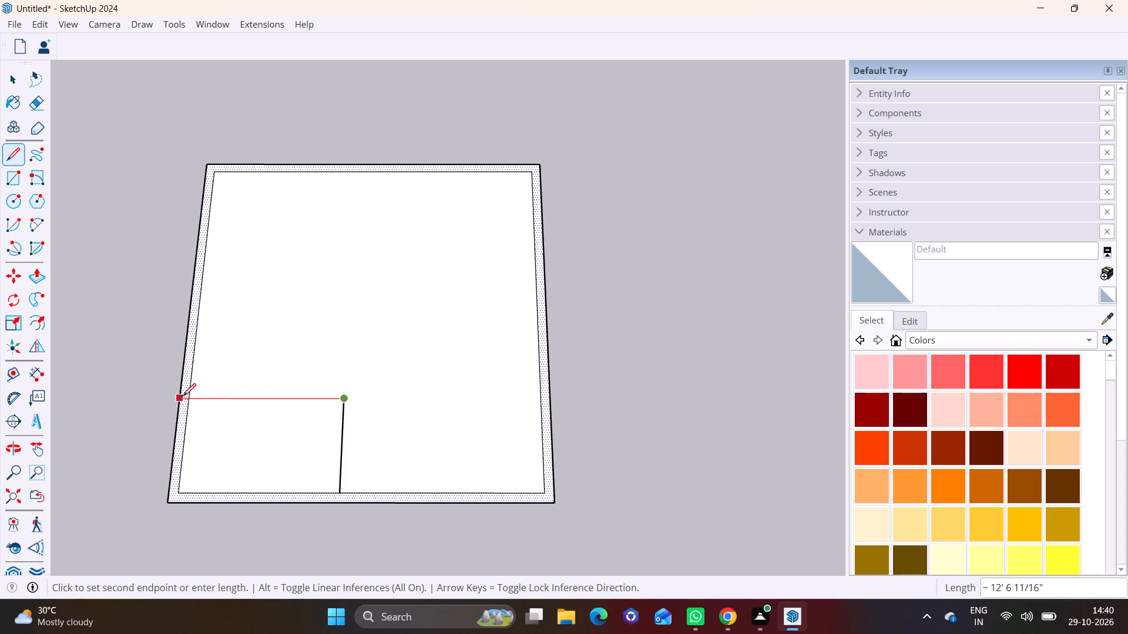
left_click(181, 397)
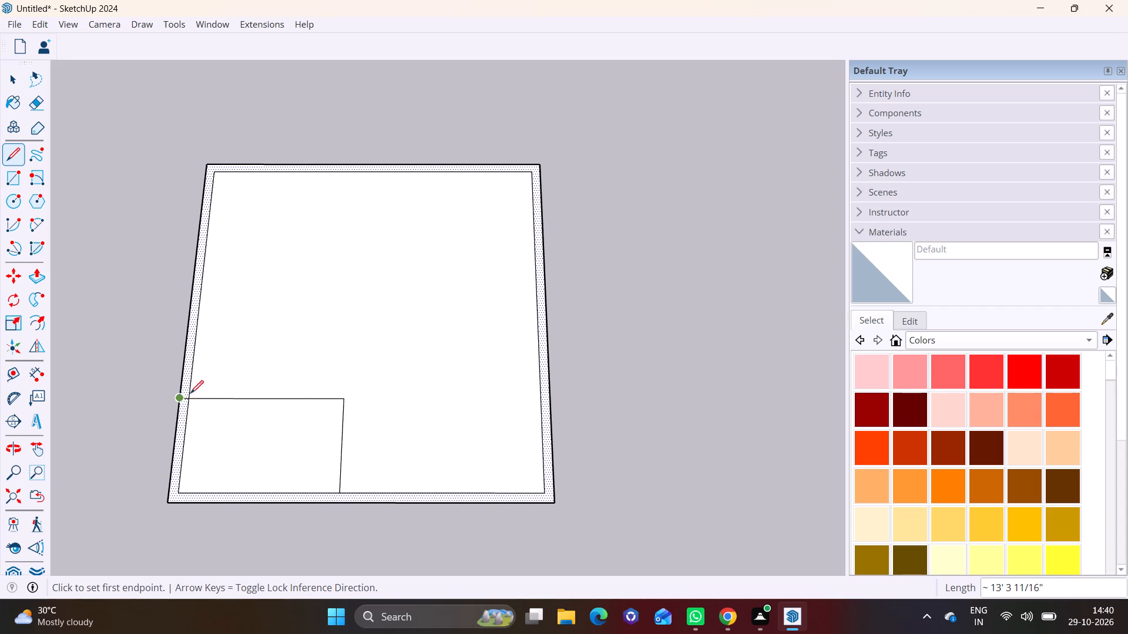
Extend the green-direction partition line across the front wall band to the outer front edge.
scroll(291, 407, "up", 2)
middle_click_drag(300, 412, 337, 349, "shift")
scroll(384, 440, "up", 3)
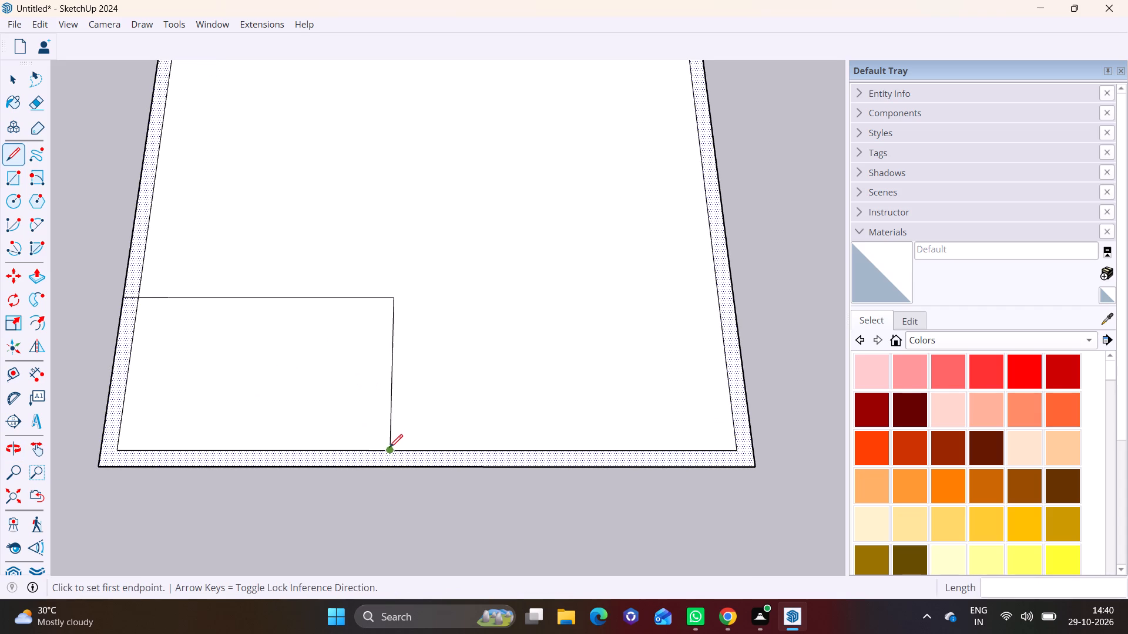
left_click(392, 451)
left_click(391, 466)
key("space")
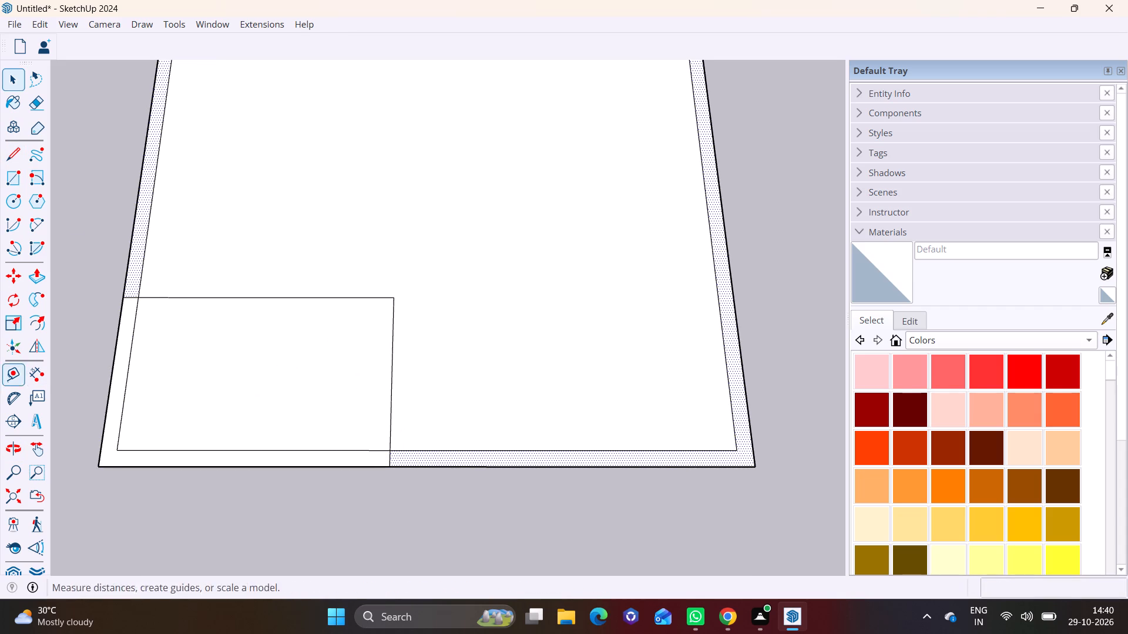
Start a Tape Measure guide parallel to the corner room's back partition line.
left_click(15, 374)
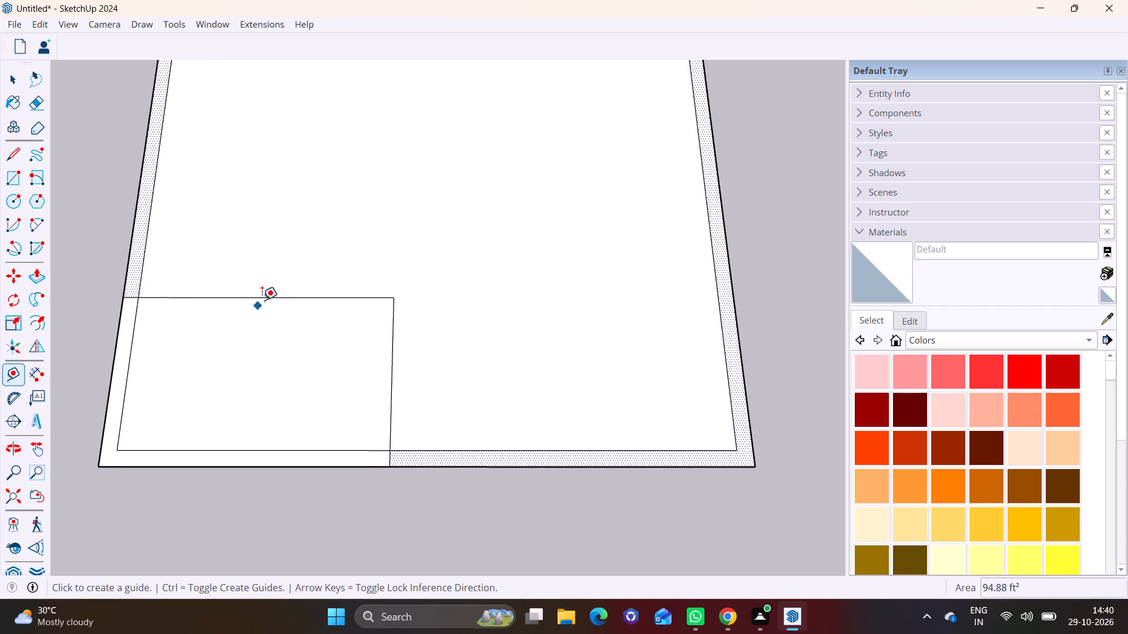
left_click(263, 299)
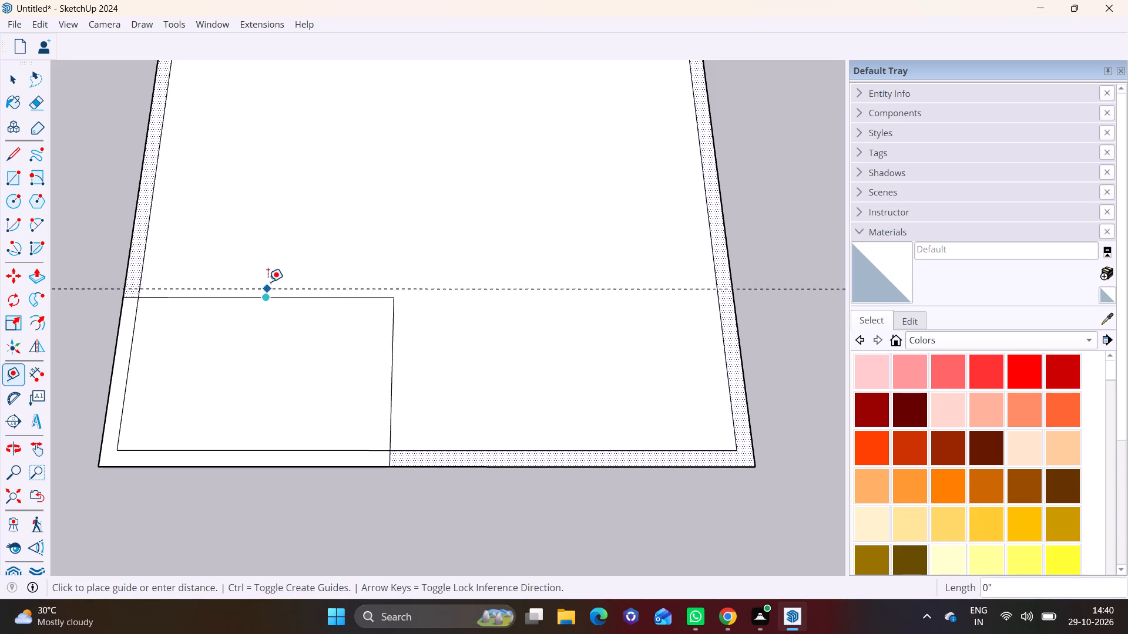
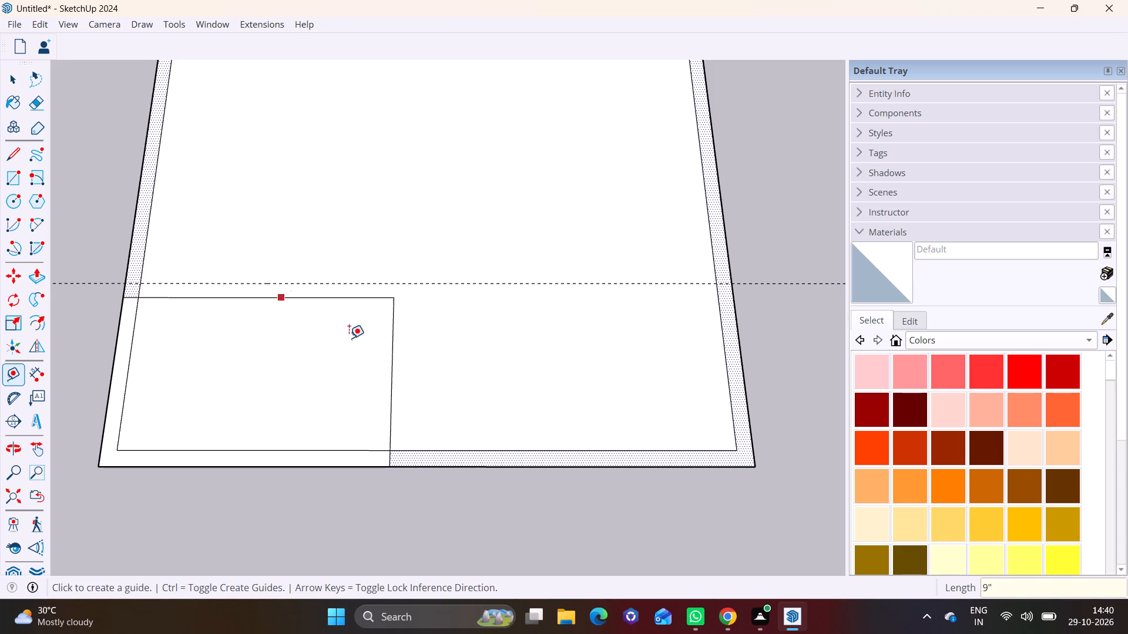
Place a guide parallel to the corner room's green-direction partition line, offset 9" away from the room.
left_click(394, 372)
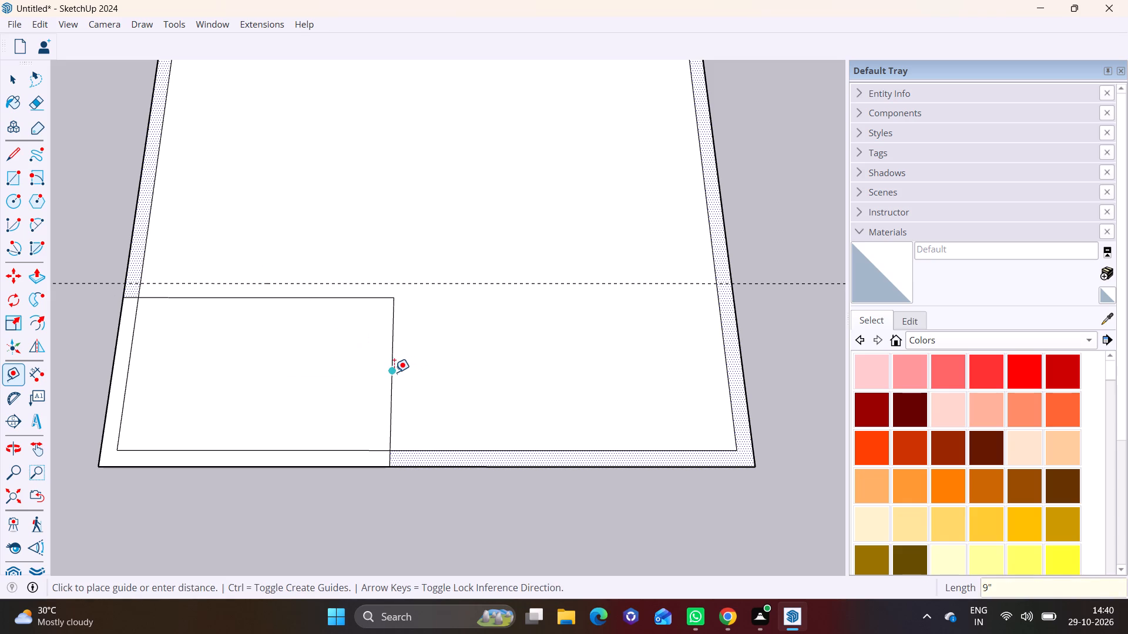
key("9")
key("shift+quotedbl")
key("Return")
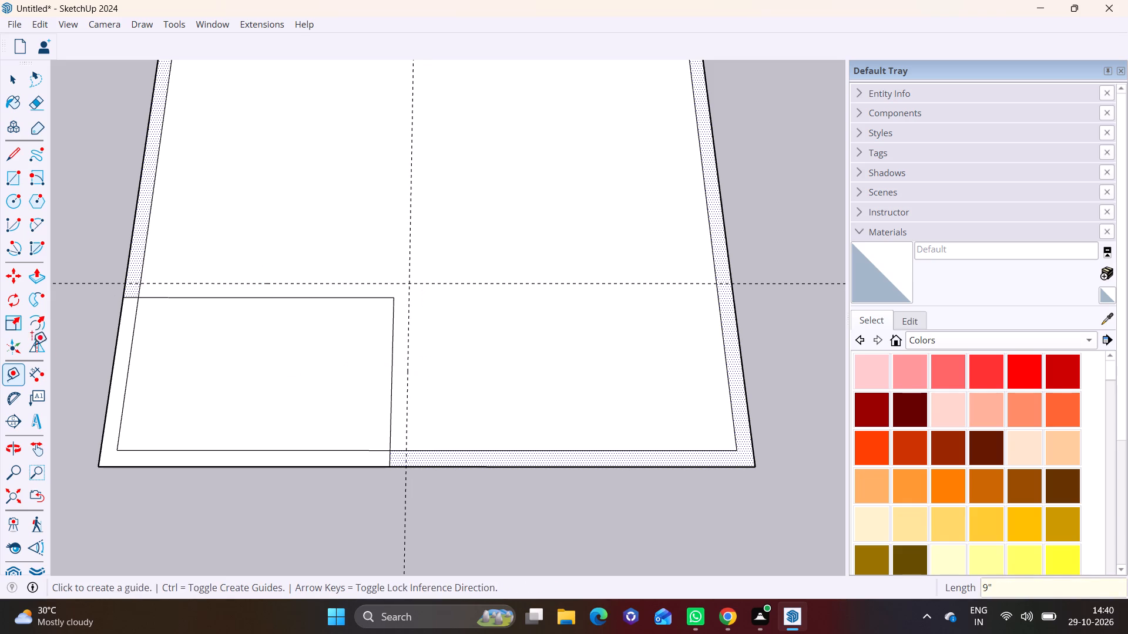
Trace the guides with lines about 14' 1" from the outer left edge to their intersection and about 9' 1" to the outer front edge.
left_click(8, 148)
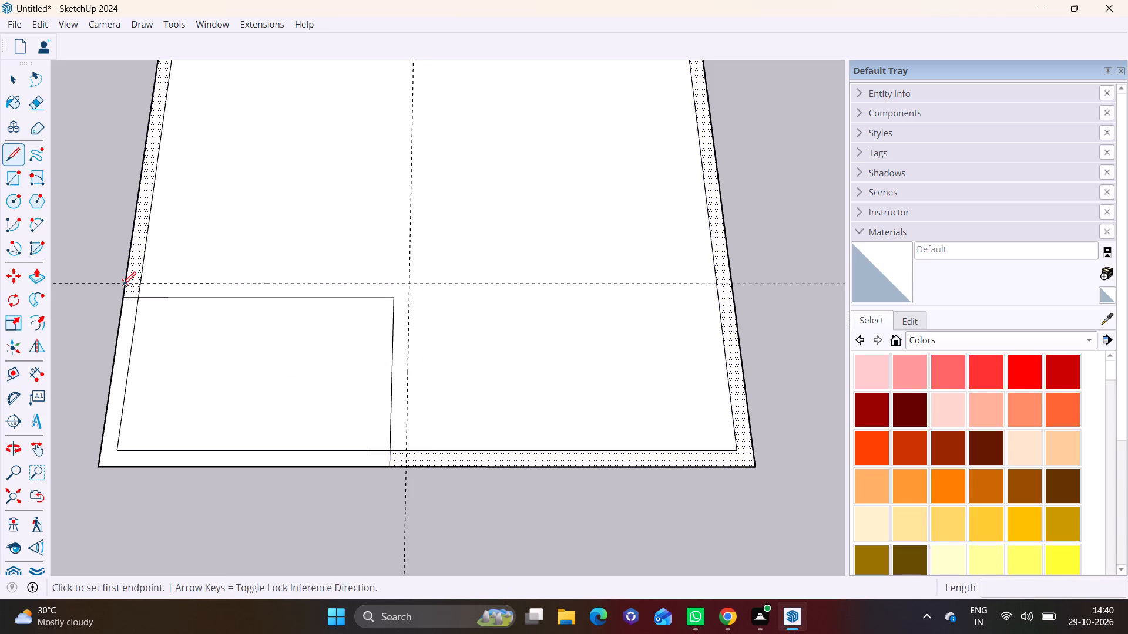
left_click(123, 285)
left_click(408, 282)
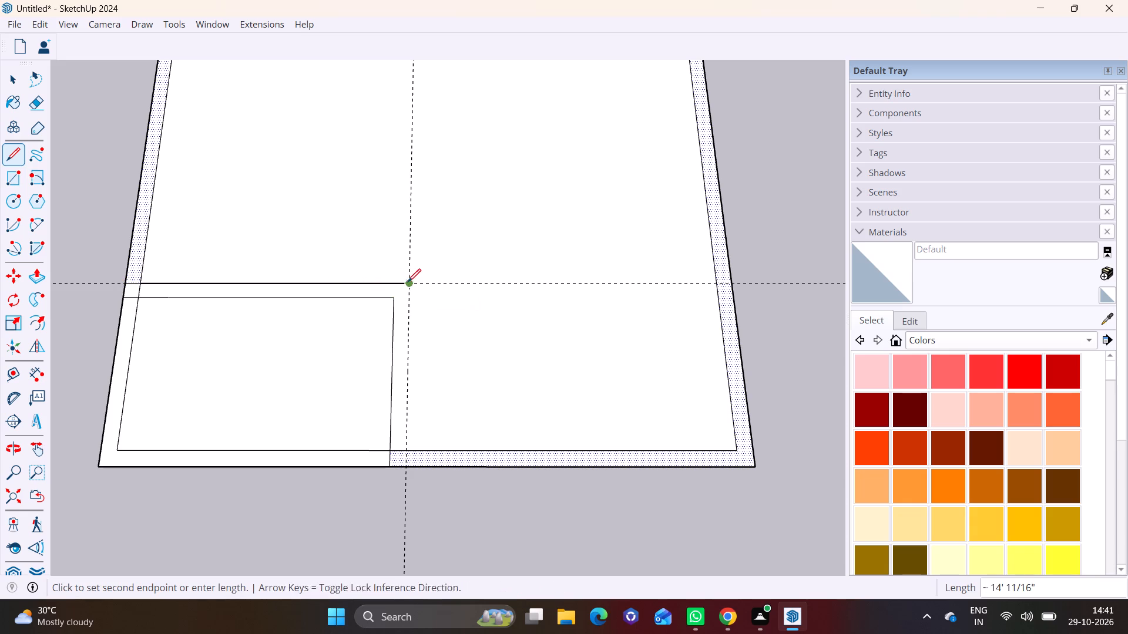
left_click(408, 466)
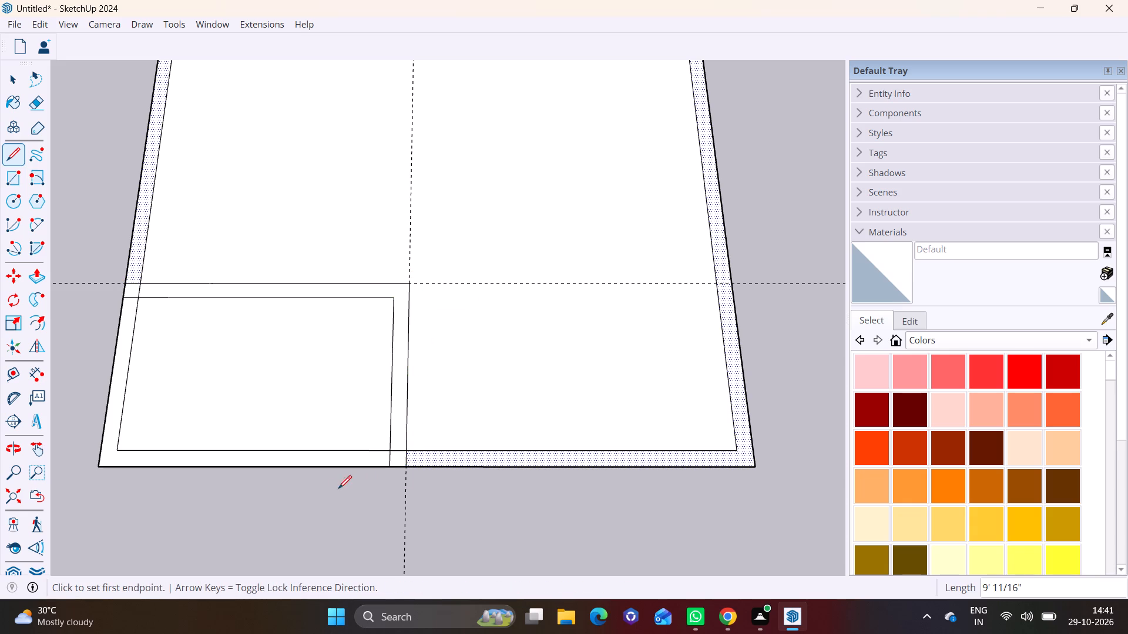
key("space")
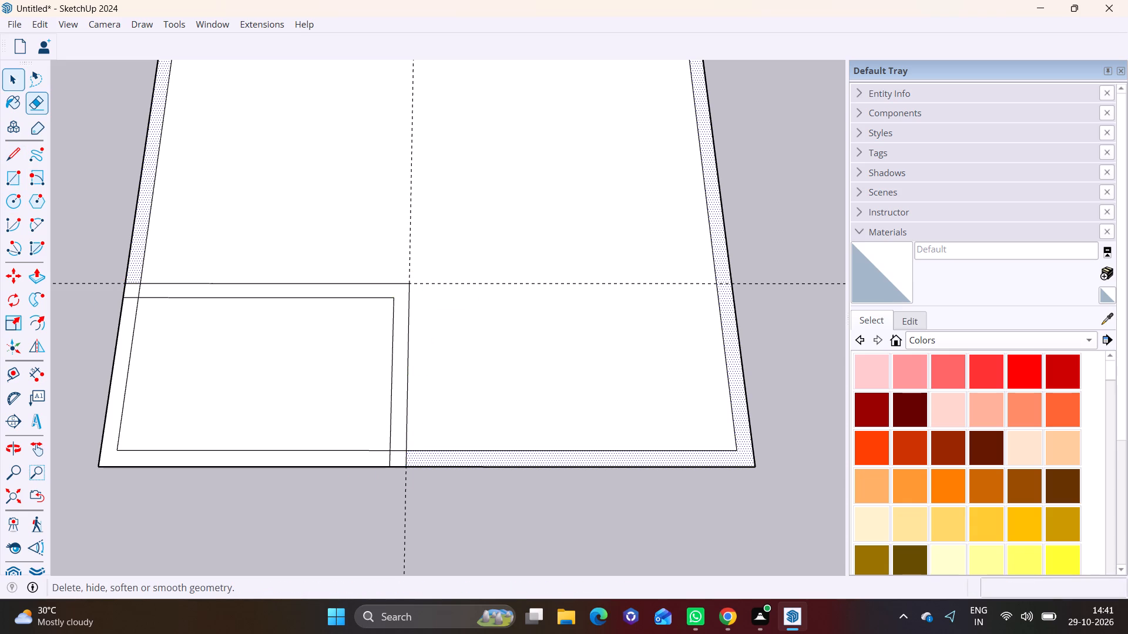
Erase the two construction guides crossing the floor plan.
left_click(42, 100)
left_click_drag(409, 178, 469, 178)
left_click_drag(471, 232, 468, 319)
scroll(175, 348, "down", 2)
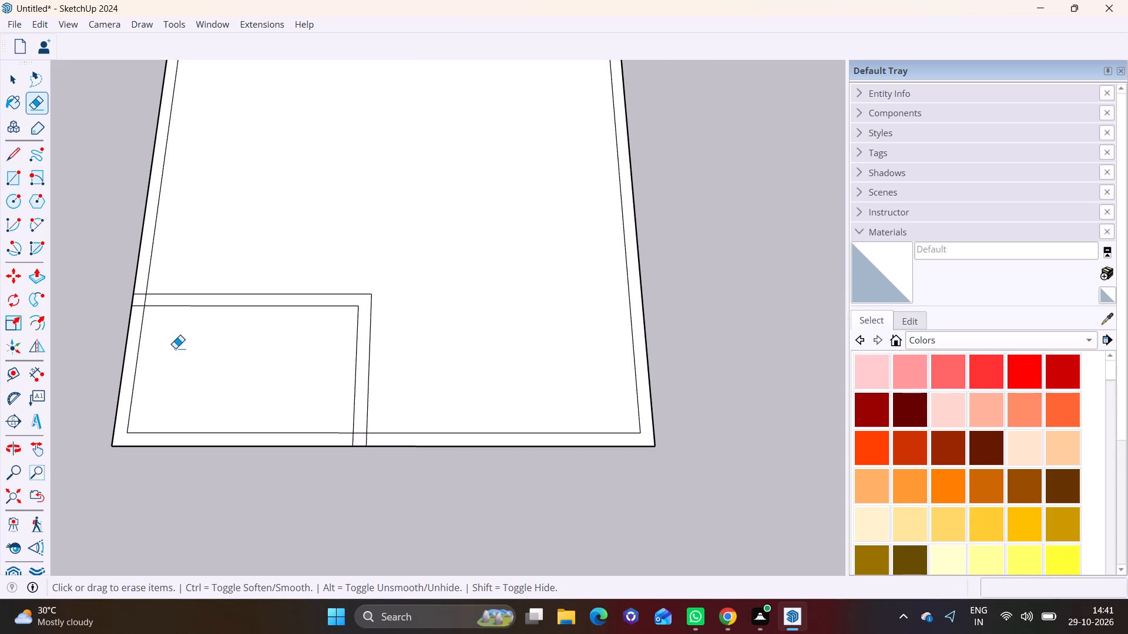
Erase the extra line segments where the outer side of the corner room's partition crosses the left and front wall bands.
scroll(192, 349, "up", 2)
middle_click_drag(251, 365, 272, 219)
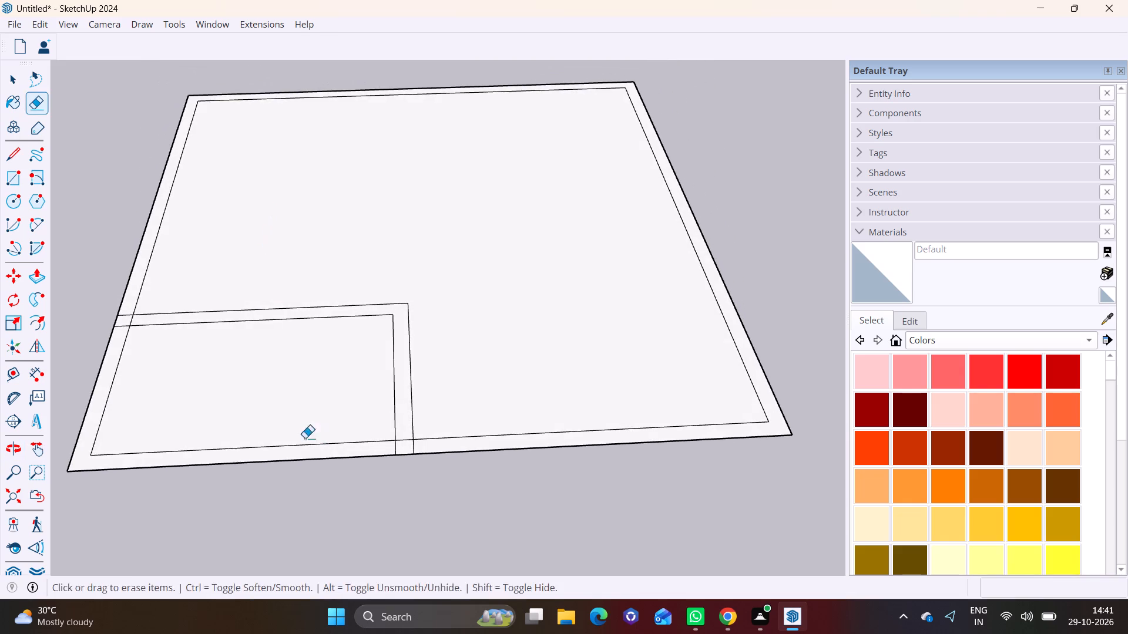
middle_click_drag(299, 436, 284, 286)
middle_click_drag(340, 376, 367, 420)
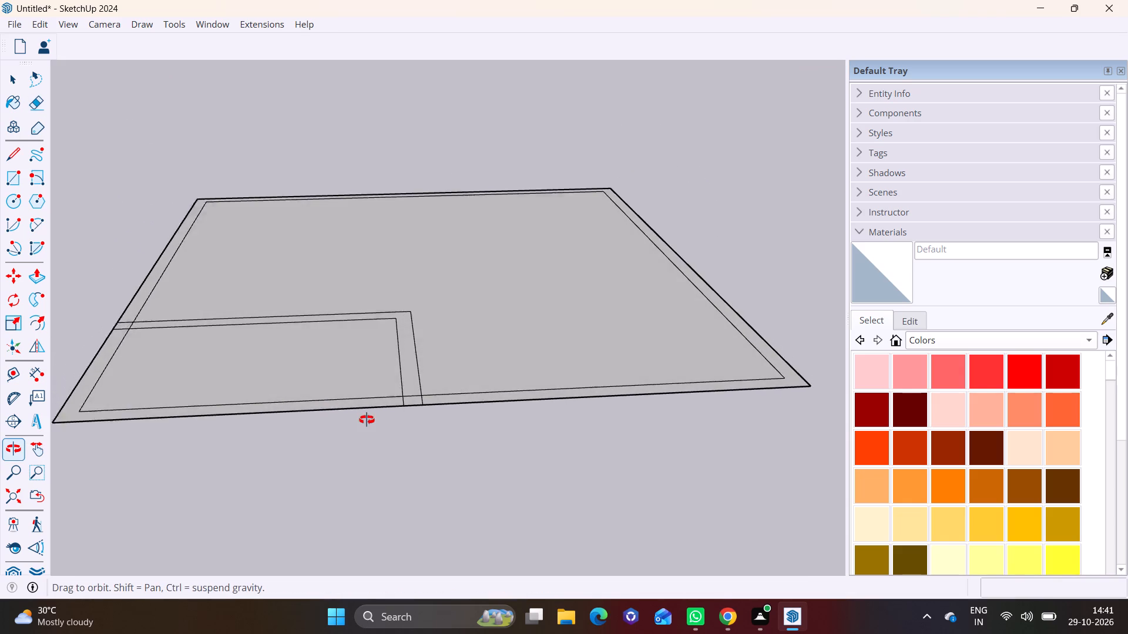
middle_click_drag(367, 420, 368, 423)
scroll(501, 356, "down", 3)
middle_click_drag(493, 365, 475, 454)
scroll(247, 289, "up", 3)
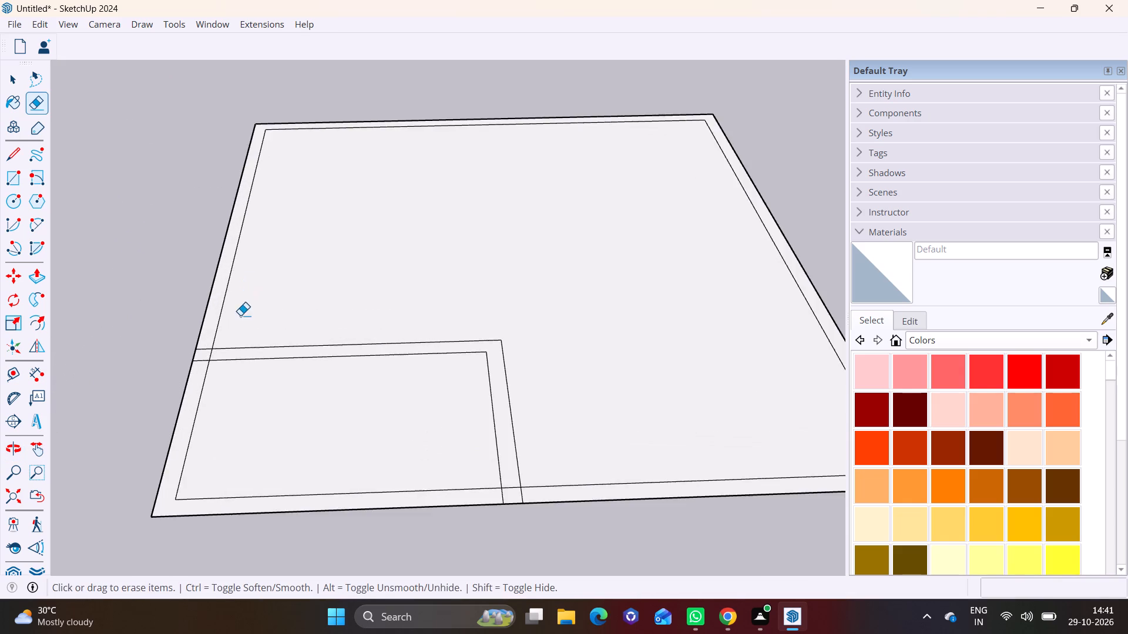
scroll(240, 315, "up", 2)
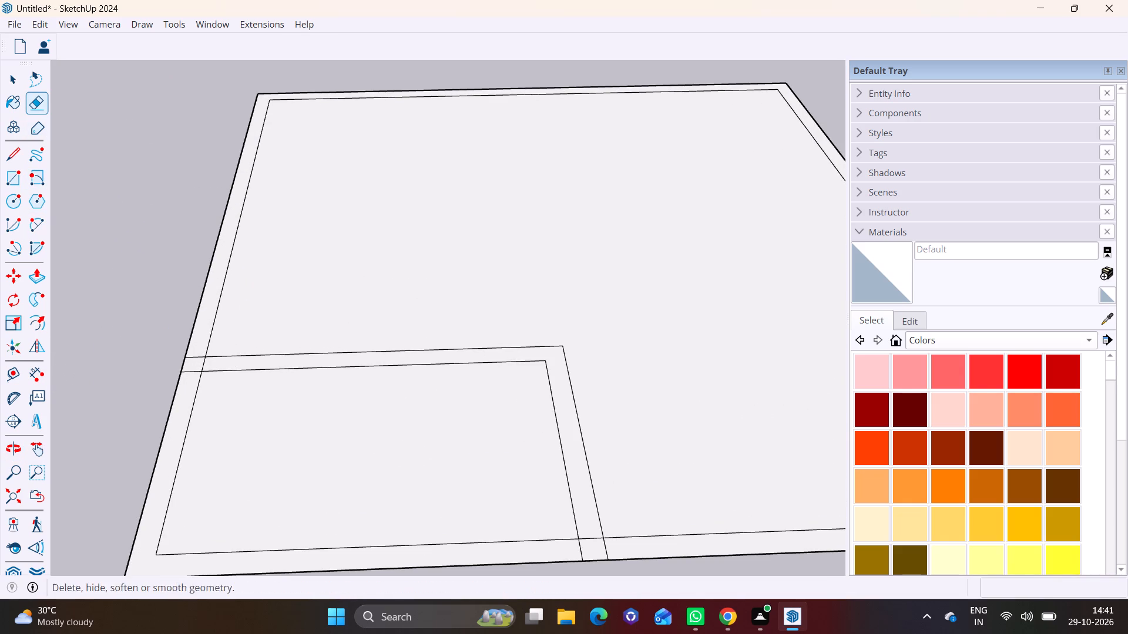
left_click(33, 103)
left_click(196, 356)
left_click(205, 363)
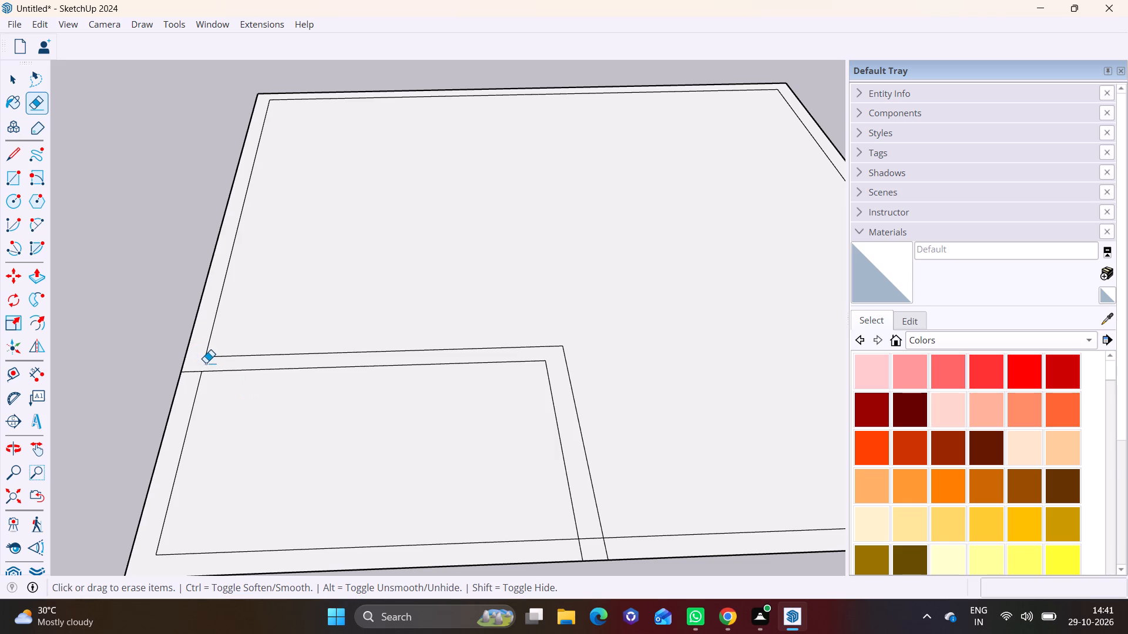
scroll(275, 410, "down", 3)
middle_click_drag(519, 503, 408, 424)
scroll(392, 416, "up", 1)
middle_click_drag(392, 416, 467, 468)
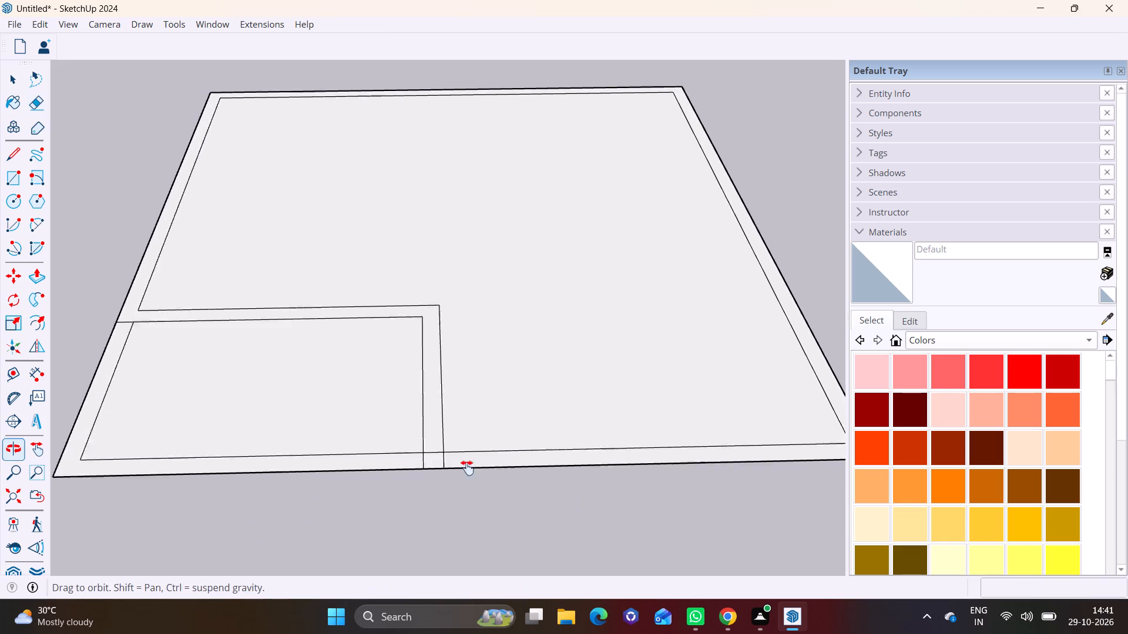
middle_click_drag(467, 468, 482, 477)
scroll(488, 491, "up", 2)
left_click(487, 490)
left_click(499, 498)
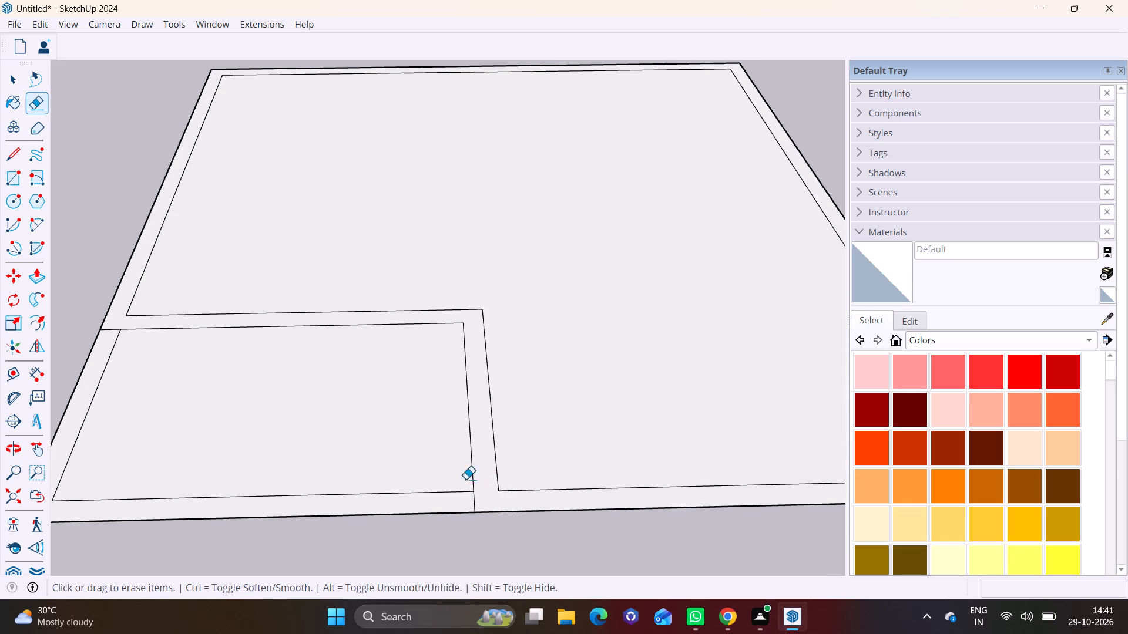
key("space")
Push/Pull the connected wall face, covering the outer band and corner partition, up 10'.
left_click(6, 80)
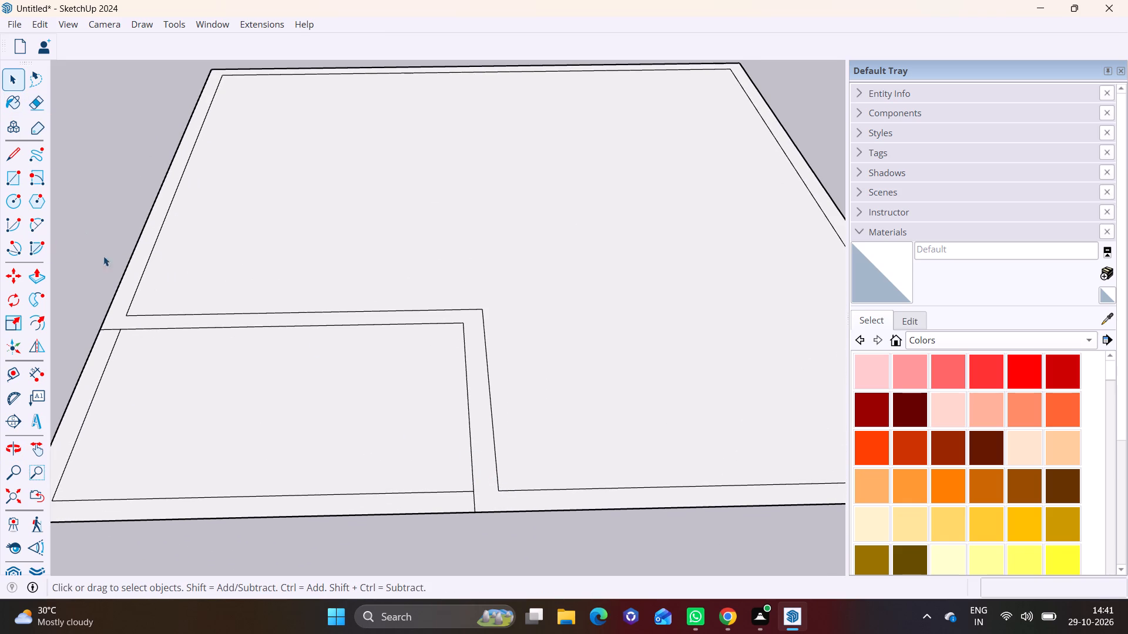
left_click(125, 277)
left_click(129, 282)
scroll(129, 282, "down", 2)
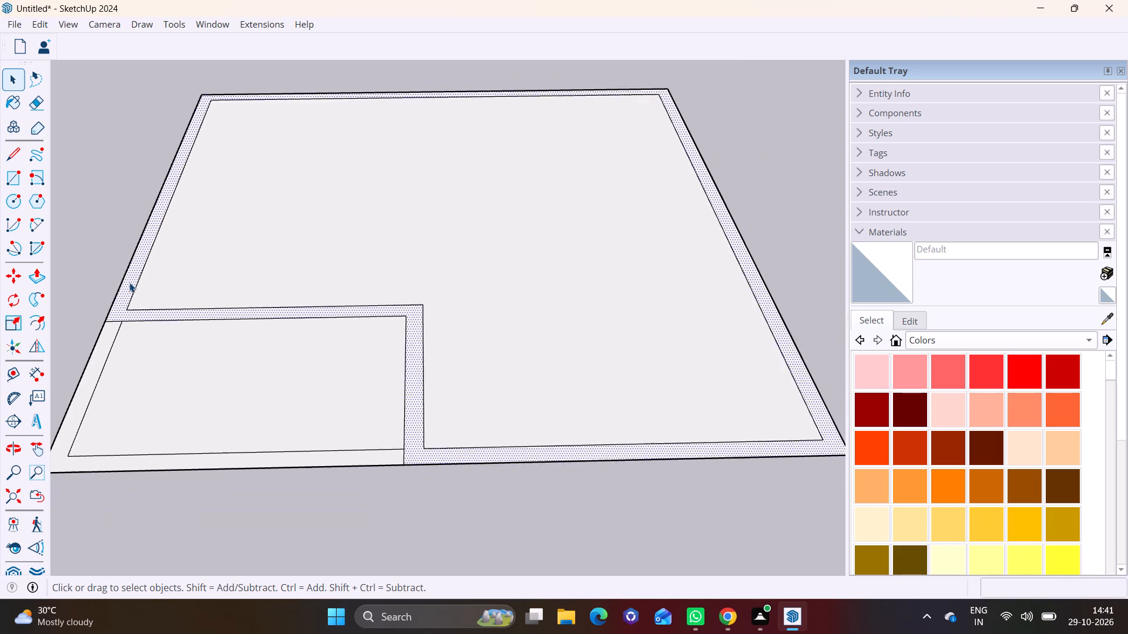
scroll(129, 282, "down", 4)
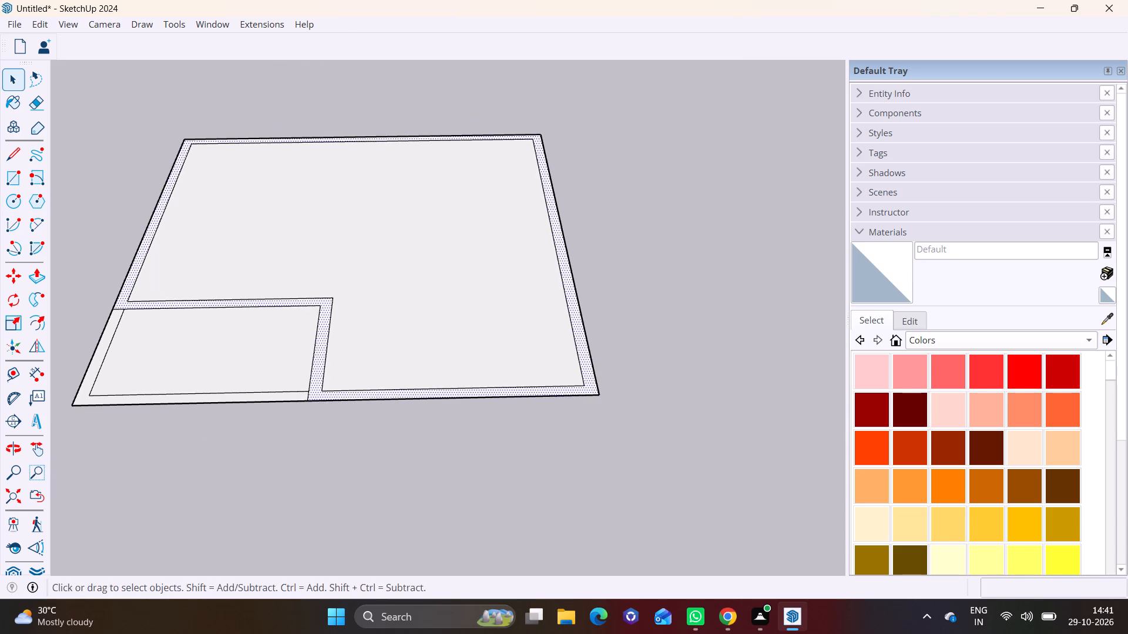
left_click(36, 276)
left_click(320, 321)
type("10'")
key("Return")
key("space")
Start a rotated rectangle on the building's underside, setting its first edge along the full 30' outer back edge.
scroll(598, 408, "down", 7)
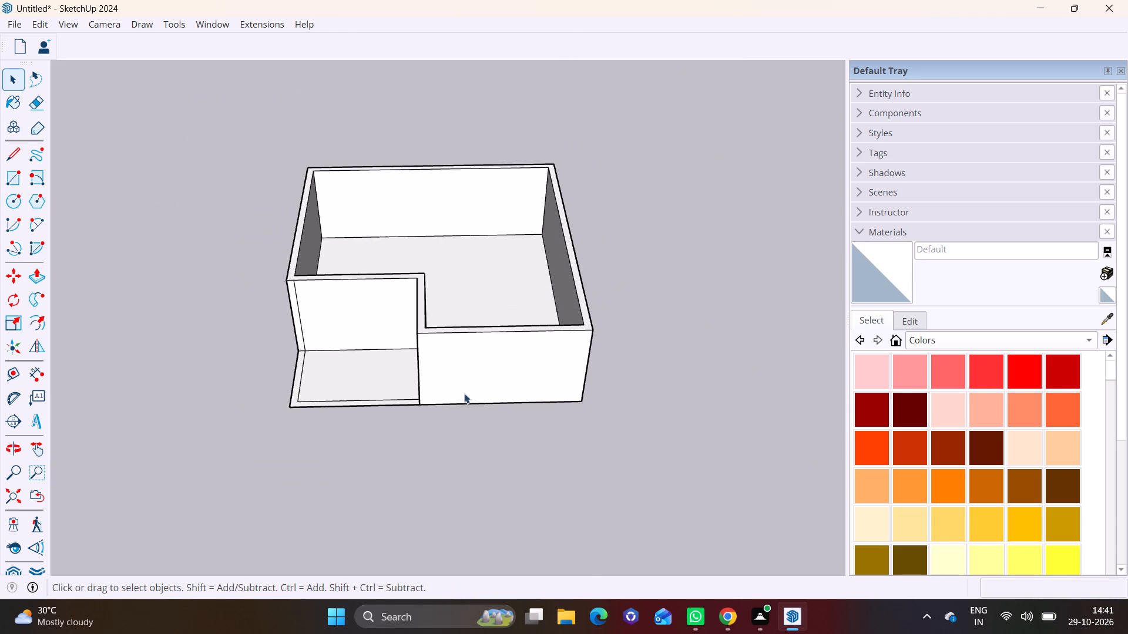
scroll(451, 391, "up", 1)
middle_click_drag(439, 392, 414, 467, "shift")
scroll(484, 487, "down", 4)
middle_click_drag(471, 399, 504, 355)
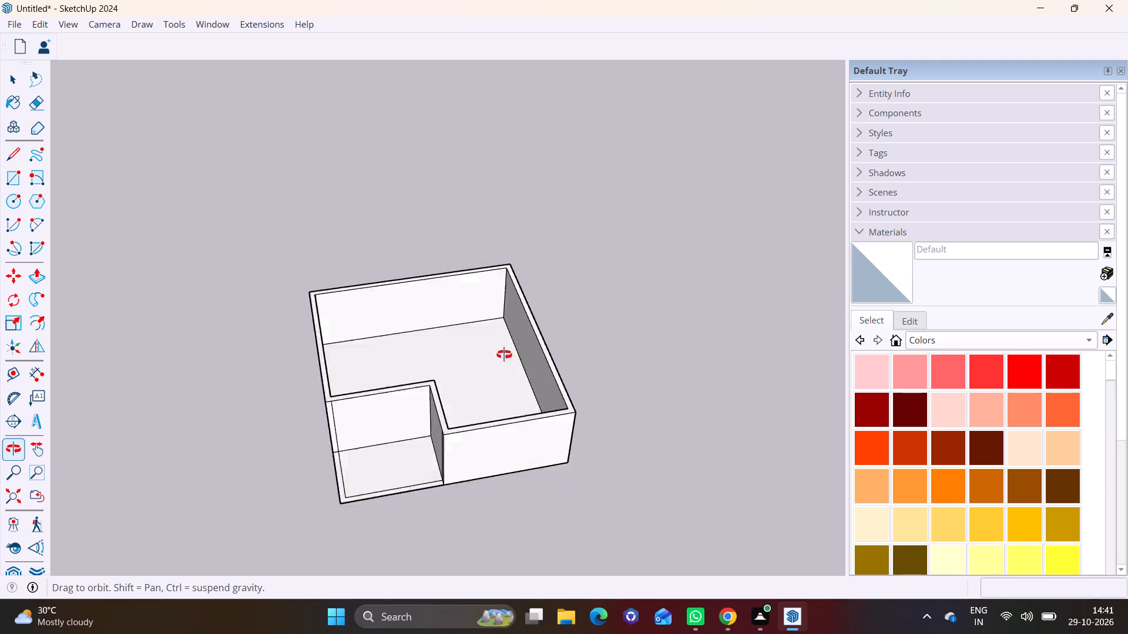
middle_click_drag(504, 355, 435, 232)
middle_click_drag(456, 364, 460, 181)
middle_click_drag(417, 311, 402, 322)
scroll(462, 198, "up", 1)
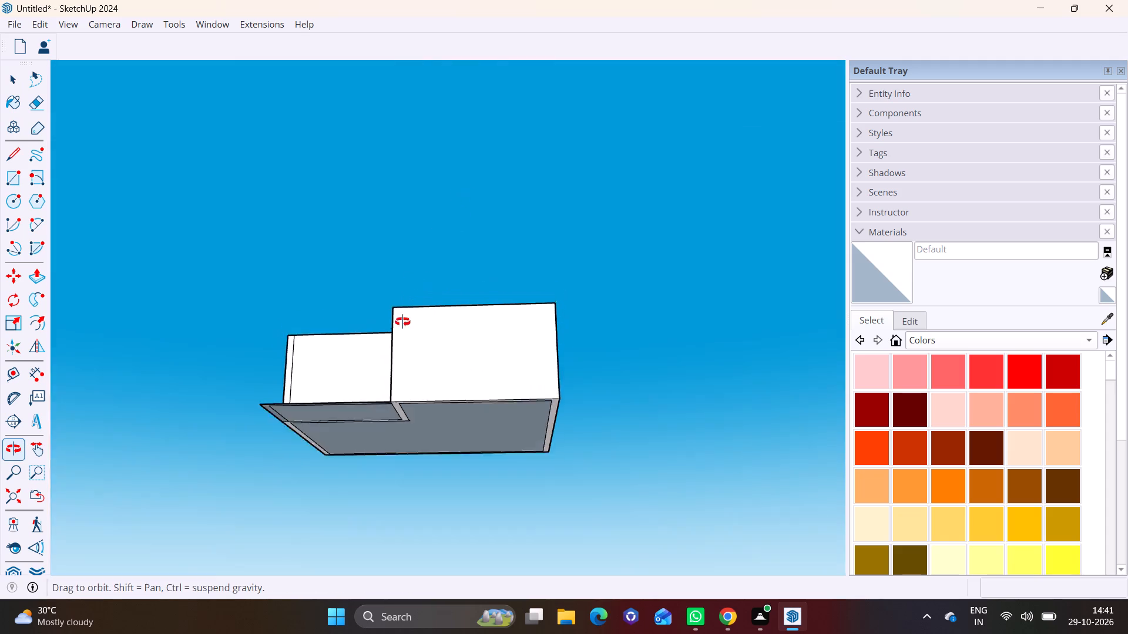
middle_click_drag(402, 322, 402, 325)
middle_click_drag(441, 405, 485, 313)
scroll(449, 387, "up", 2)
middle_click_drag(442, 395, 440, 289, "shift")
scroll(407, 430, "up", 3)
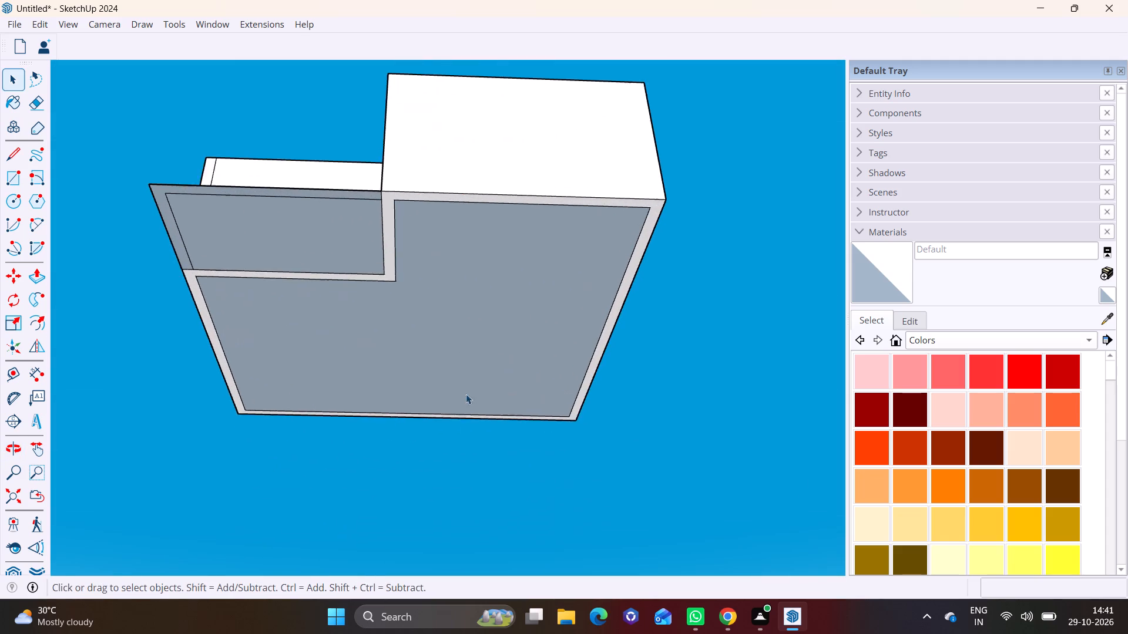
middle_click_drag(466, 375, 471, 337)
left_click(8, 197)
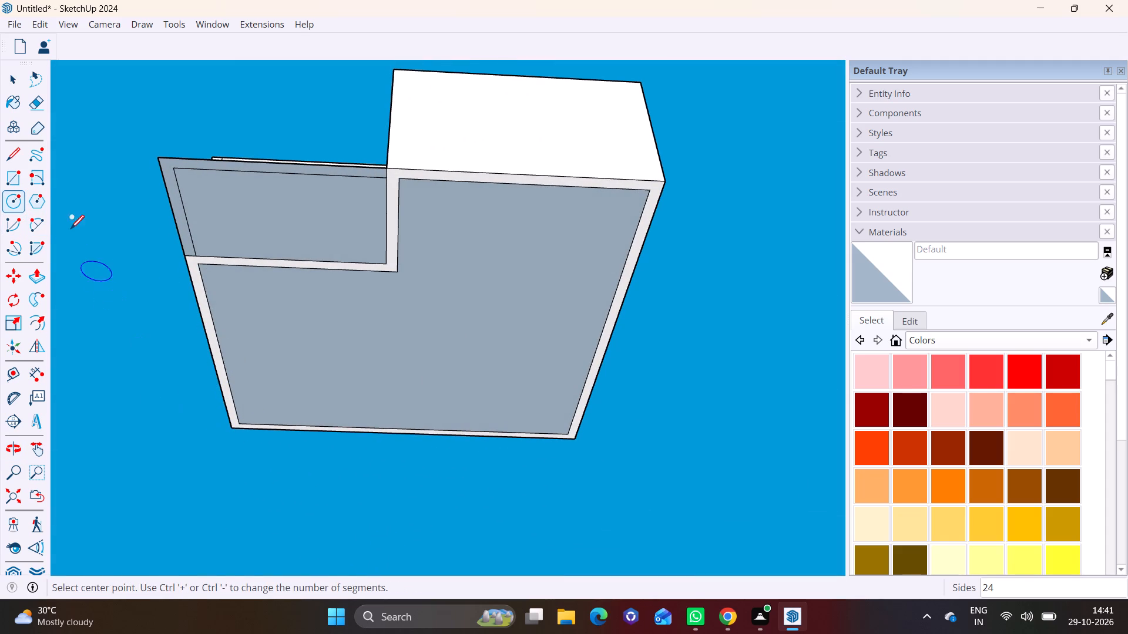
left_click(38, 170)
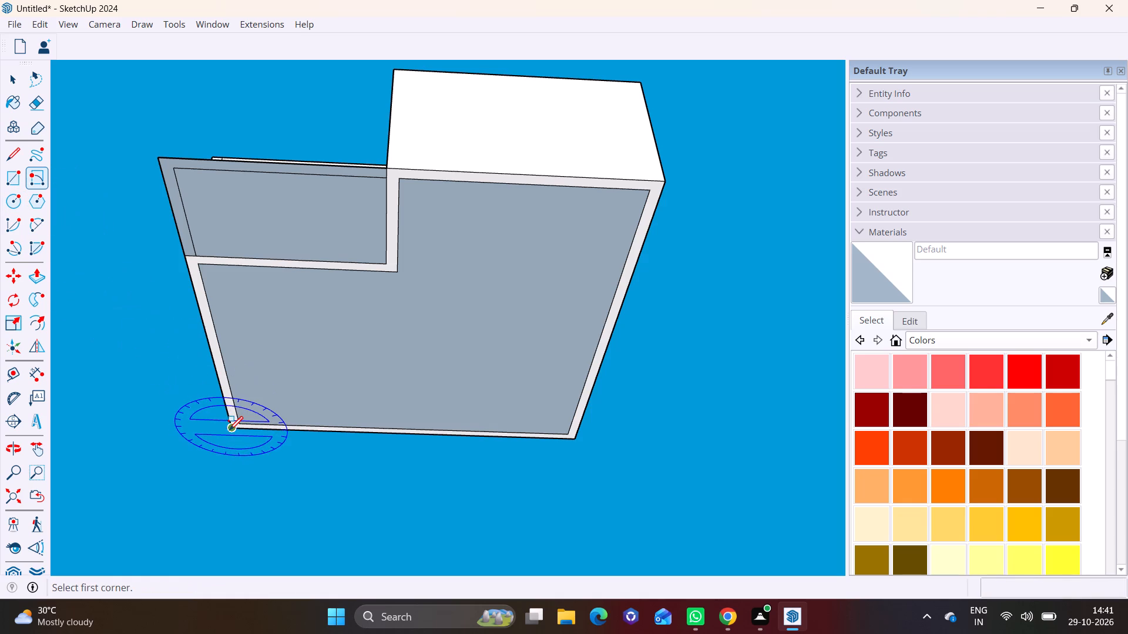
left_click(229, 430)
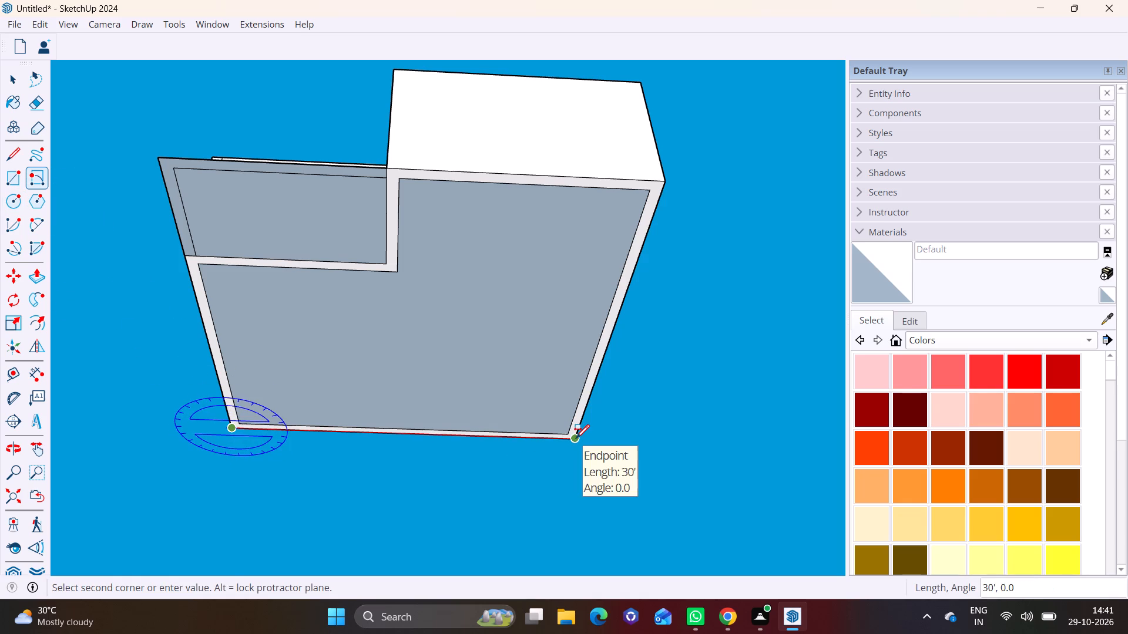
left_click(575, 438)
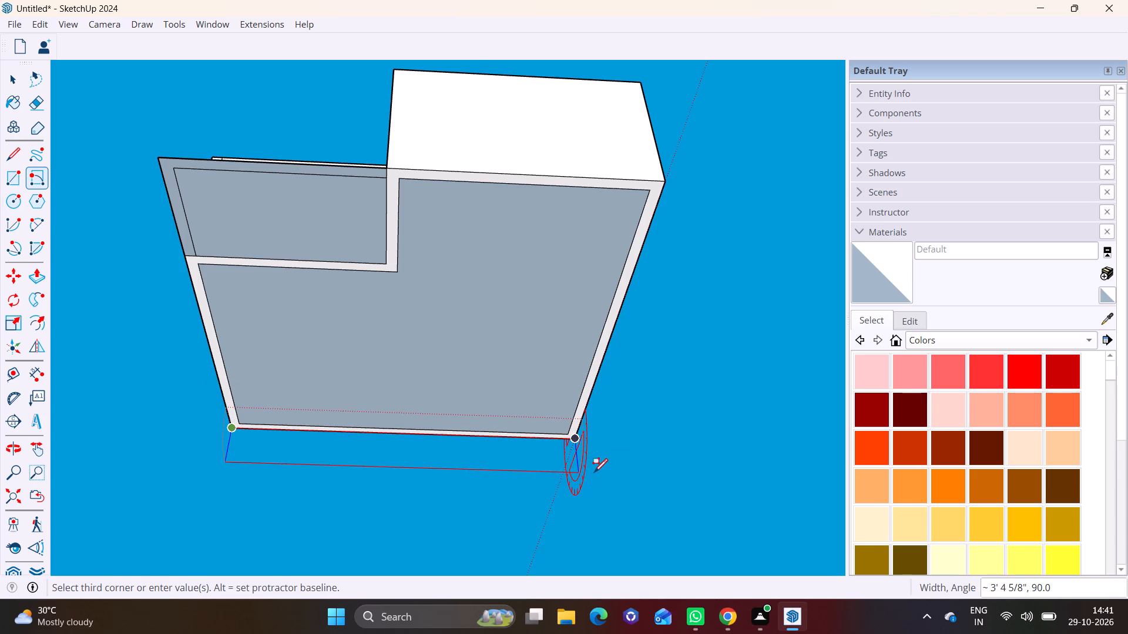
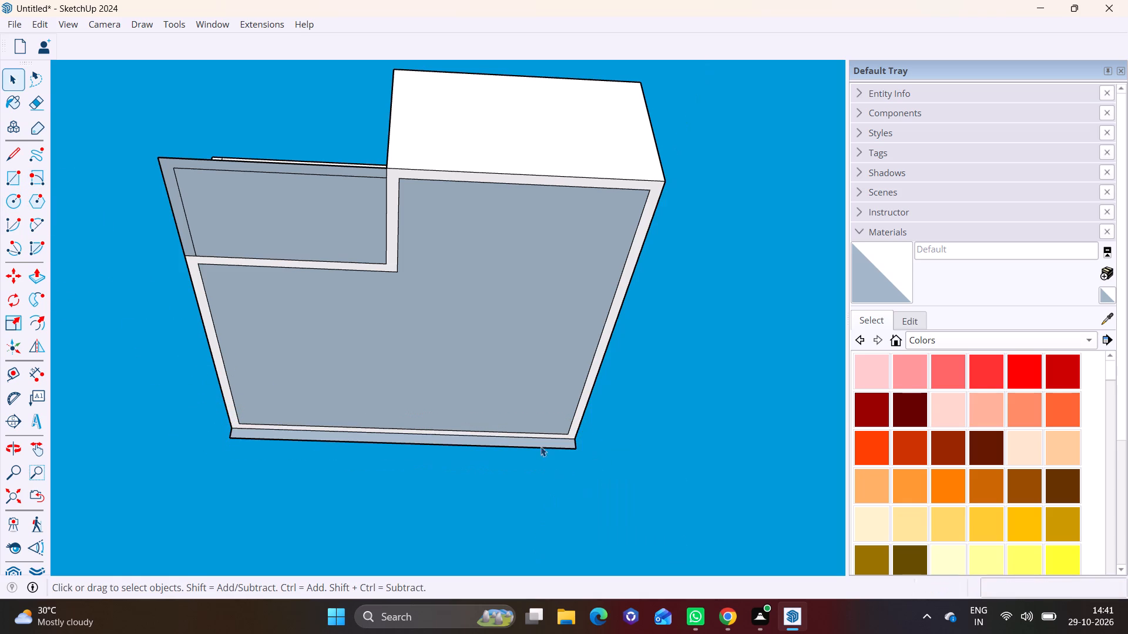
Group the narrow vertical face hanging below the building's outer back edge together with its bounding edges.
scroll(474, 420, "up", 4)
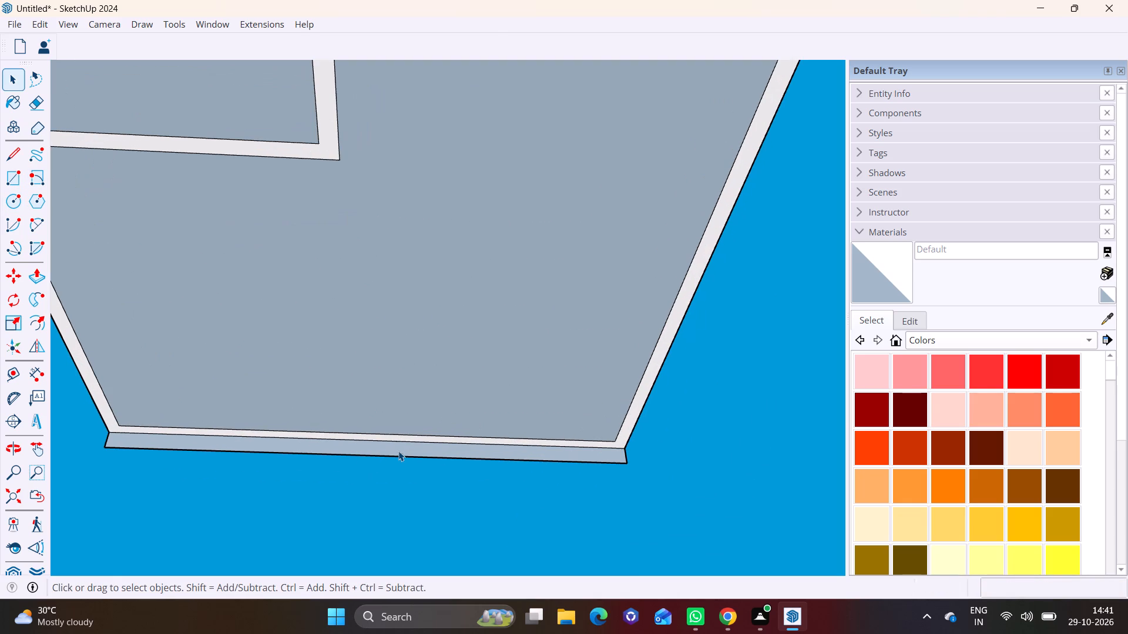
double_click(392, 452)
right_click(392, 452)
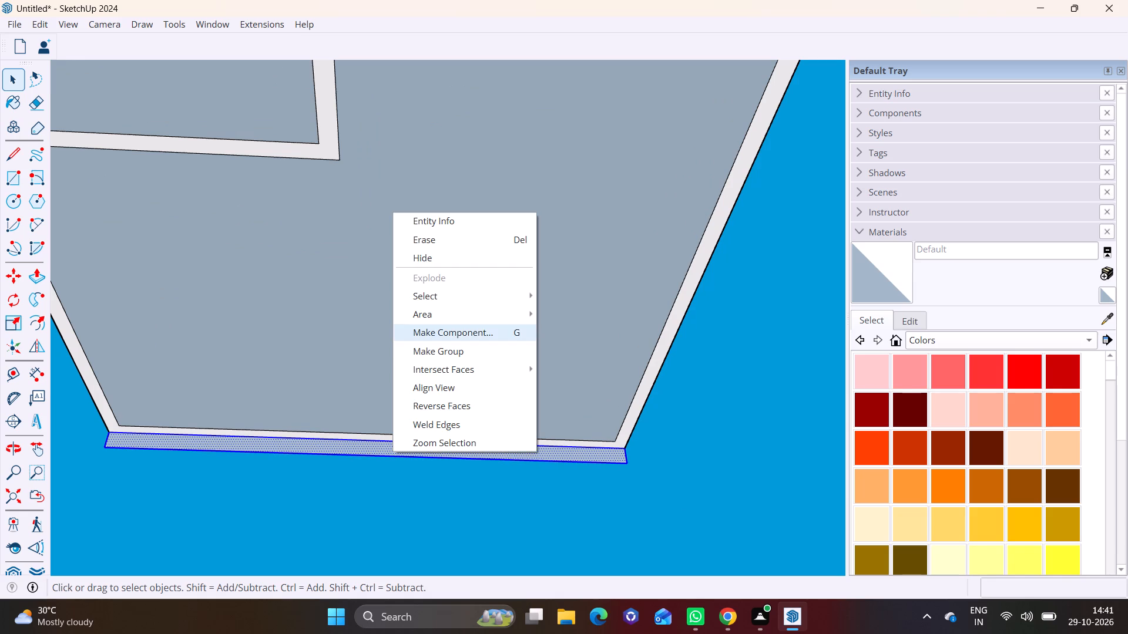
left_click(424, 353)
Inside the group, Push/Pull the narrow face 30' to the opposite side, forming a slab under the whole building.
triple_click(384, 449)
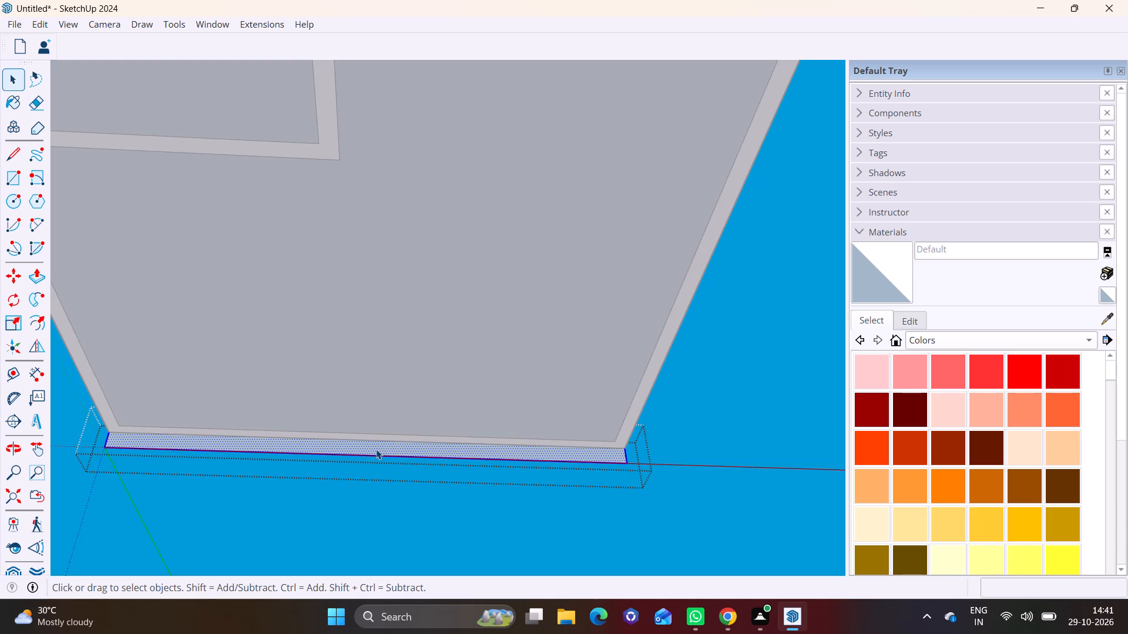
left_click(31, 268)
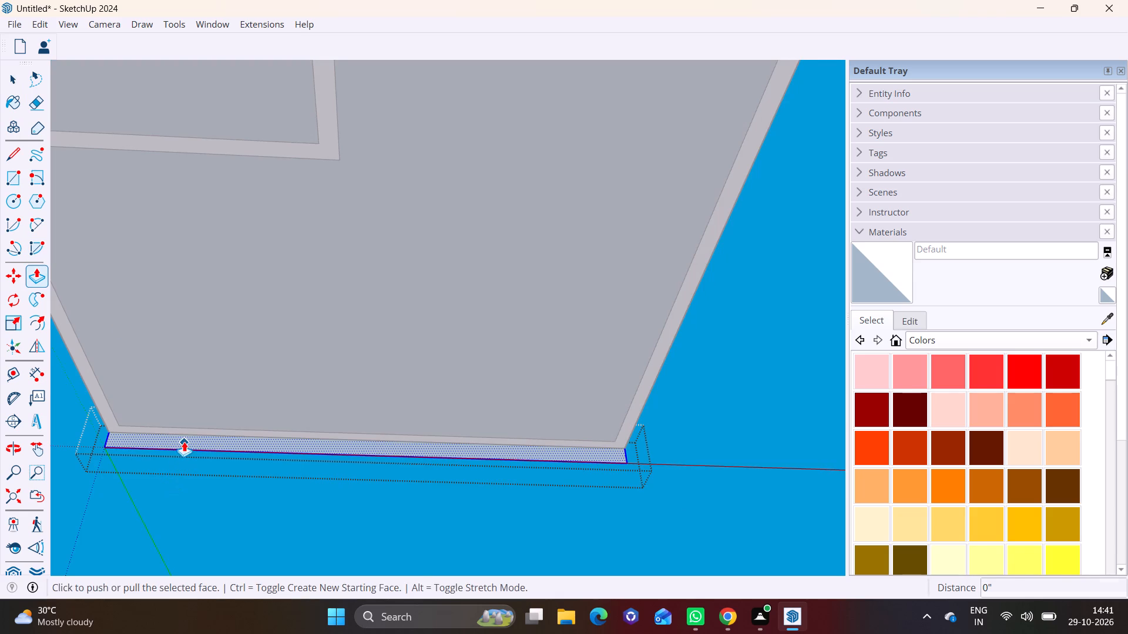
left_click(184, 441)
scroll(236, 265, "down", 7)
middle_click_drag(247, 138, 182, 336)
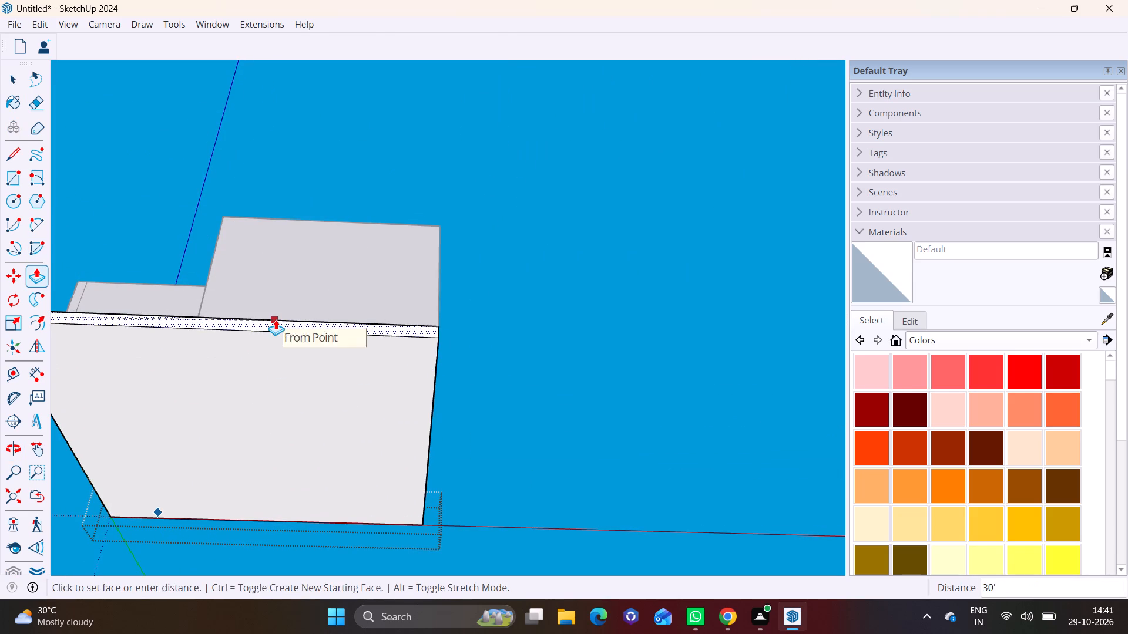
left_click(276, 319)
middle_click_drag(282, 308, 310, 503)
middle_click_drag(315, 360, 291, 474)
key("space")
left_click(655, 462)
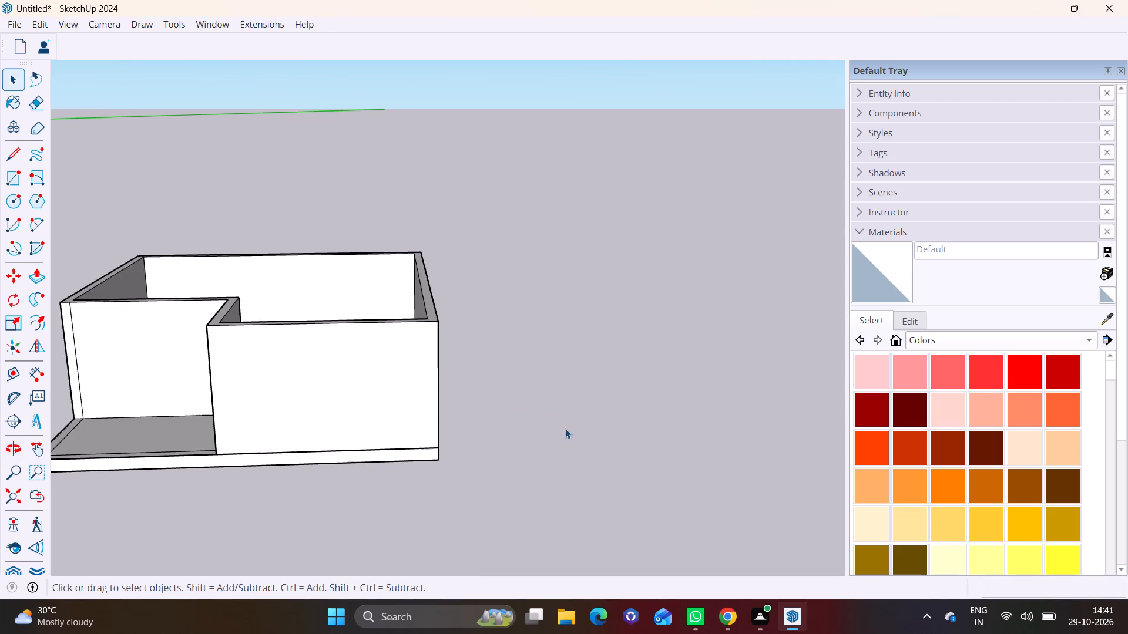
Select the whole storey with its base slab and copy it 11' straight up, from the slab's bottom corner to the wall's top corner.
scroll(394, 366, "down", 3)
middle_click_drag(384, 370, 406, 514)
scroll(354, 330, "down", 3)
middle_click_drag(365, 322, 457, 343)
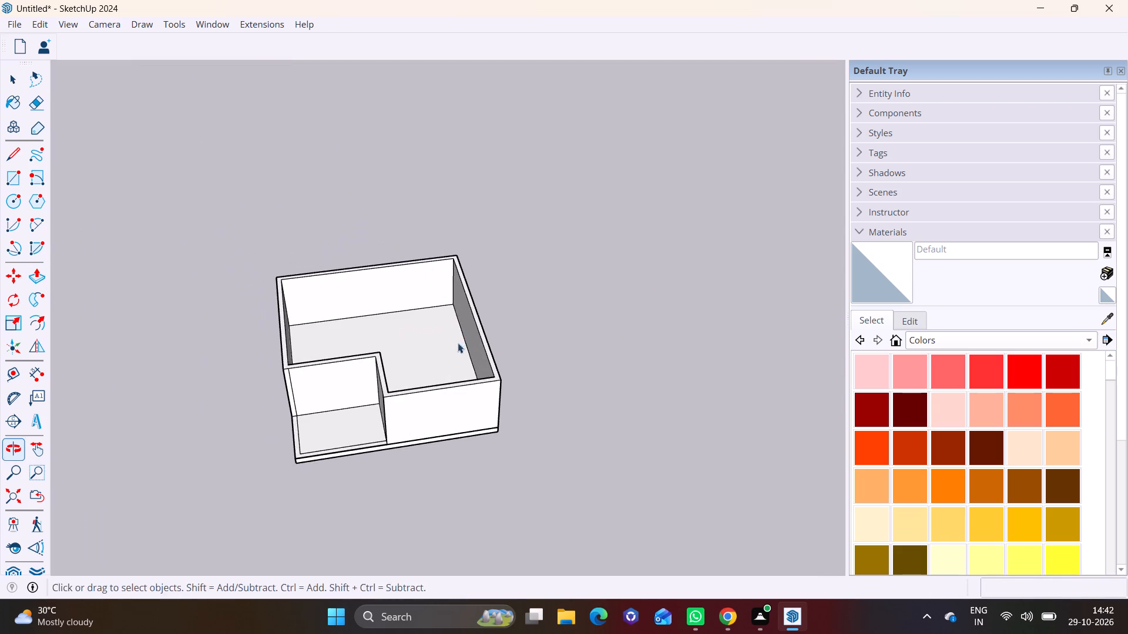
middle_click_drag(464, 387, 427, 375)
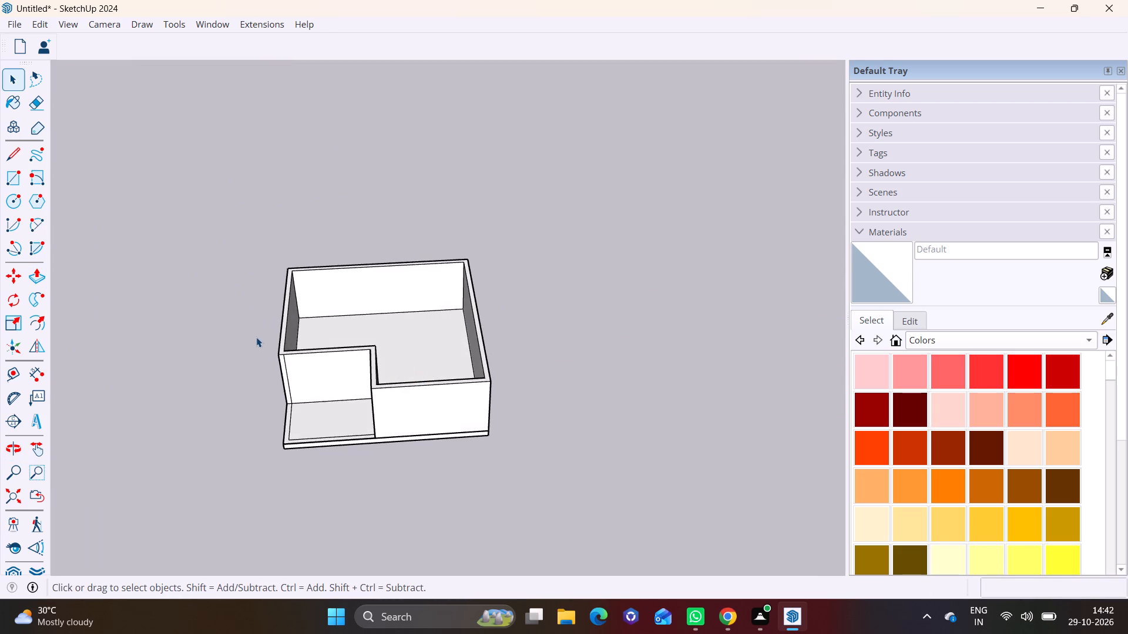
middle_click_drag(254, 331, 219, 336, "shift")
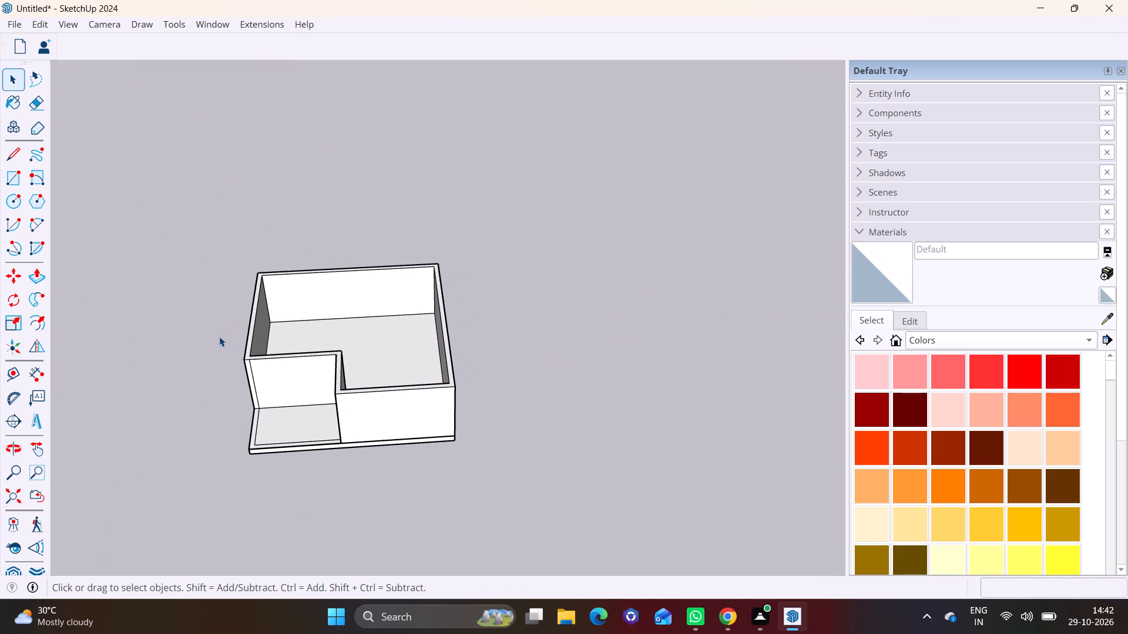
left_click_drag(164, 238, 540, 485)
scroll(465, 426, "up", 3)
key("m")
left_click(454, 444)
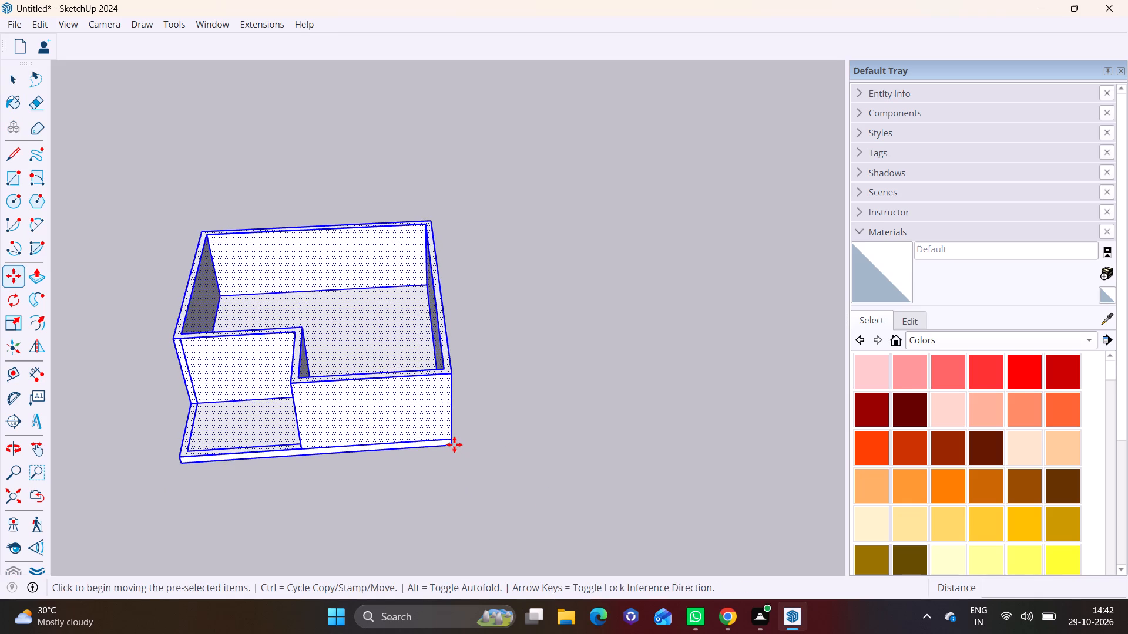
left_click(453, 371)
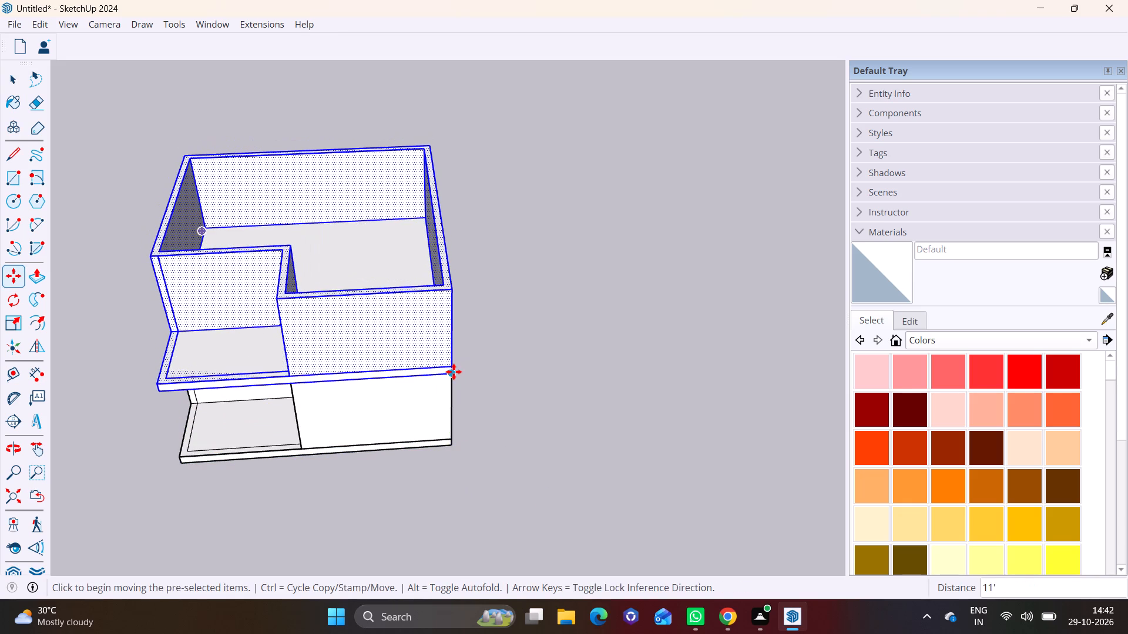
Stack two more copies of the storey above the first copy, matching slab bottom corner to wall top corner, and deselect.
left_click(454, 372)
left_click(449, 291)
left_click(452, 289)
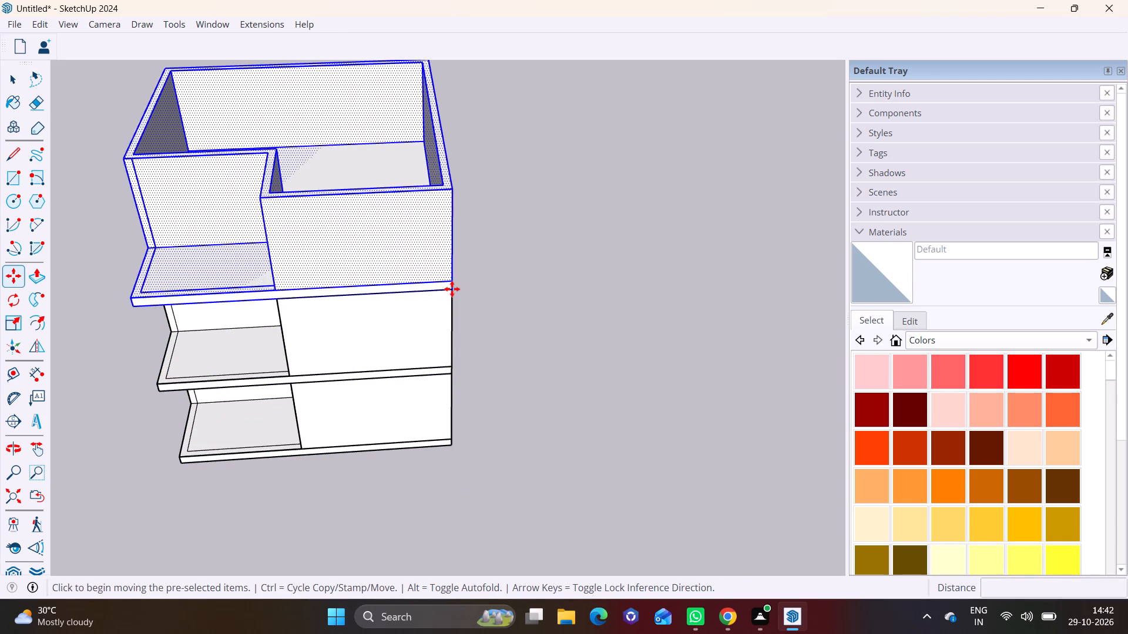
left_click(452, 193)
scroll(458, 344, "down", 5)
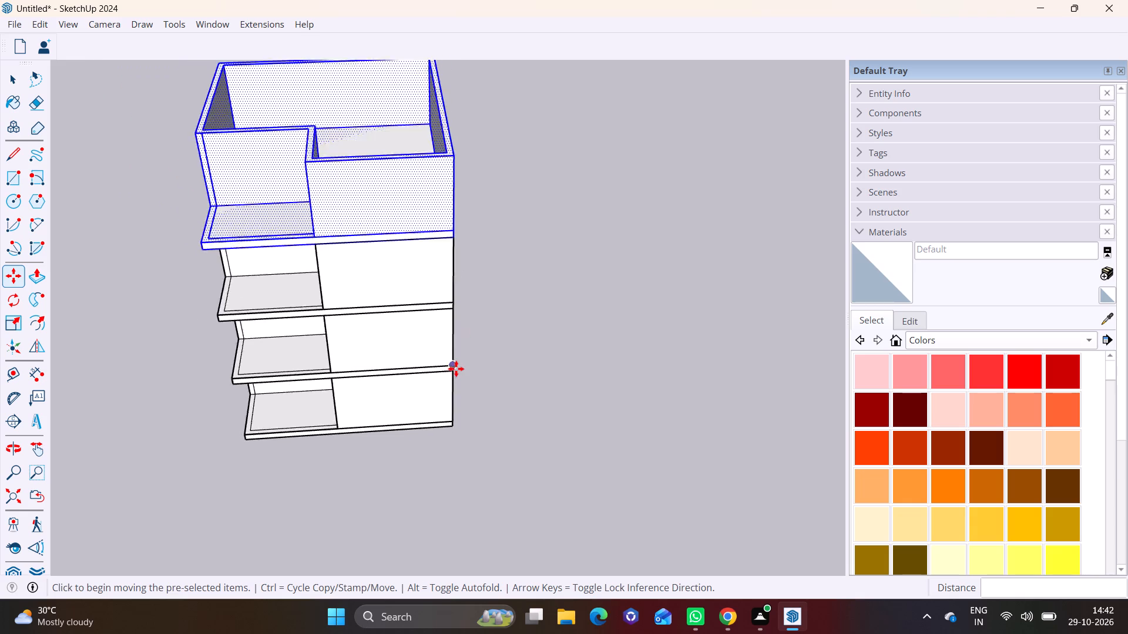
scroll(456, 369, "down", 1)
middle_click_drag(459, 323, 442, 501, "shift")
key("space")
left_click(549, 447)
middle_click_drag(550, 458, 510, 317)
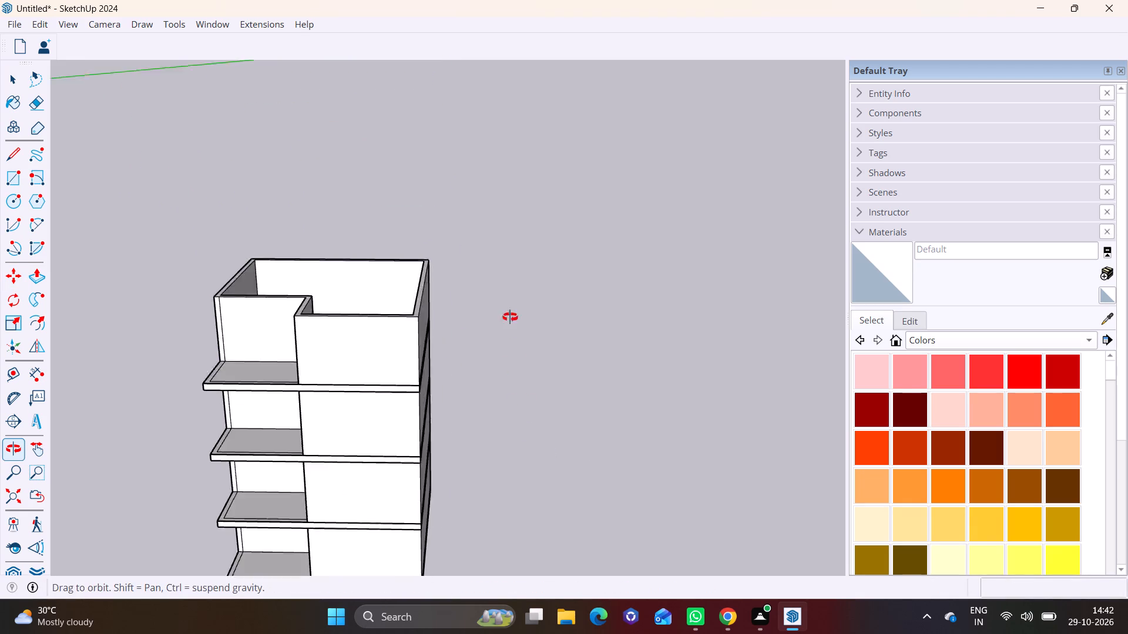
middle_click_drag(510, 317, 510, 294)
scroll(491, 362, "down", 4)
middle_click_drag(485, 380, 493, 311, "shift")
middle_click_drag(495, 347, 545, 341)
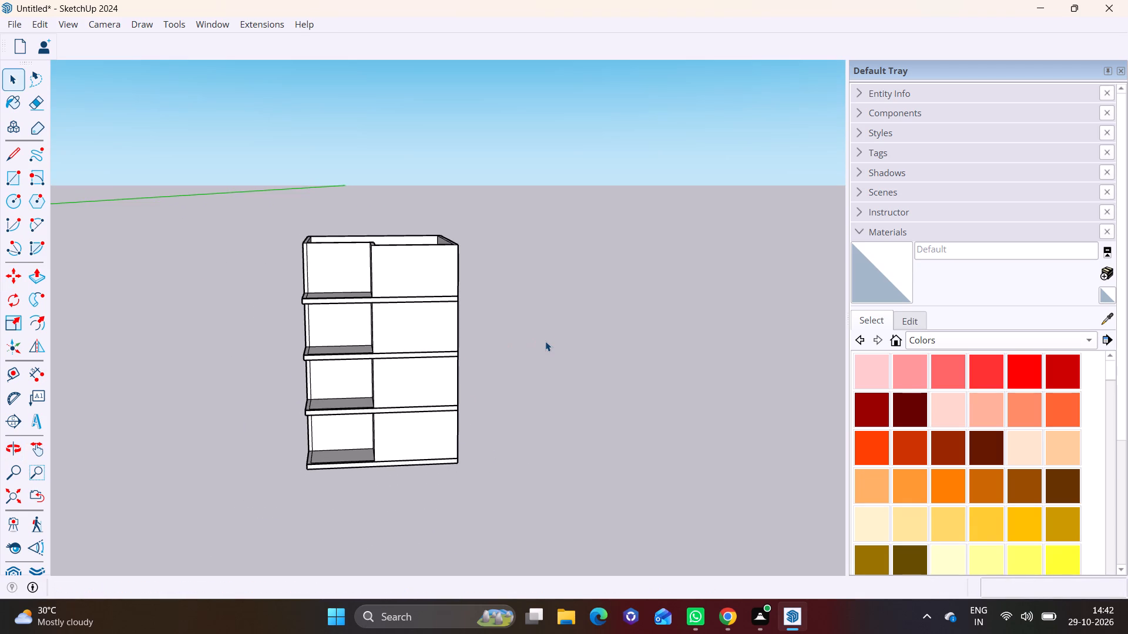
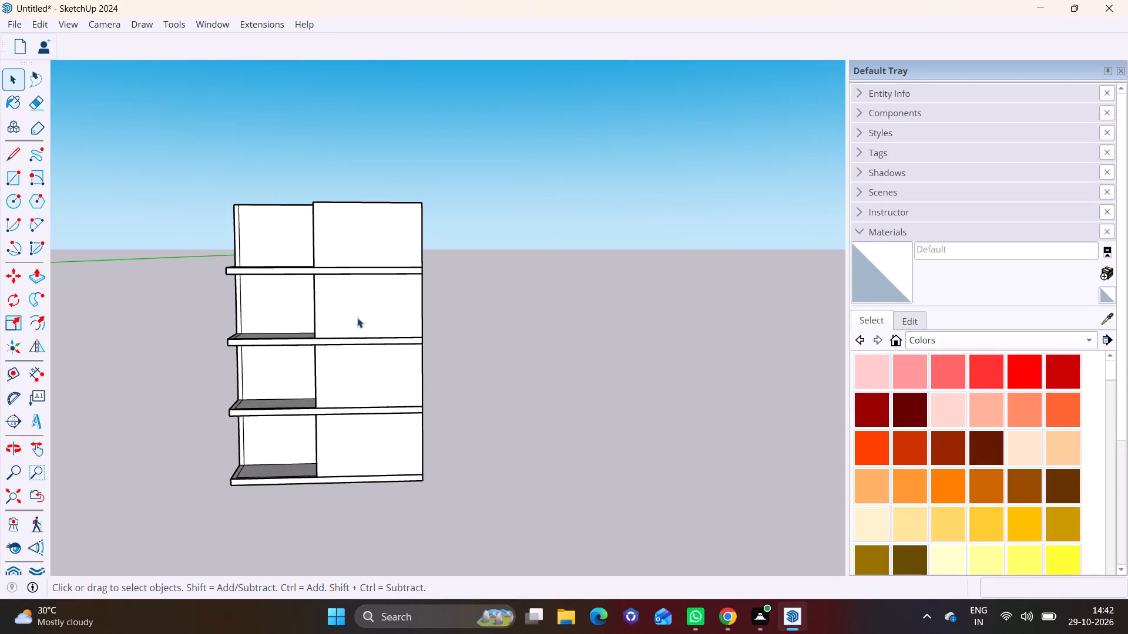
Draw a 30' by 12' rectangle across the second storey's side, from the third slab's top corner to the second slab's opposite bottom corner.
scroll(373, 389, "up", 1)
middle_click_drag(373, 389, 451, 402)
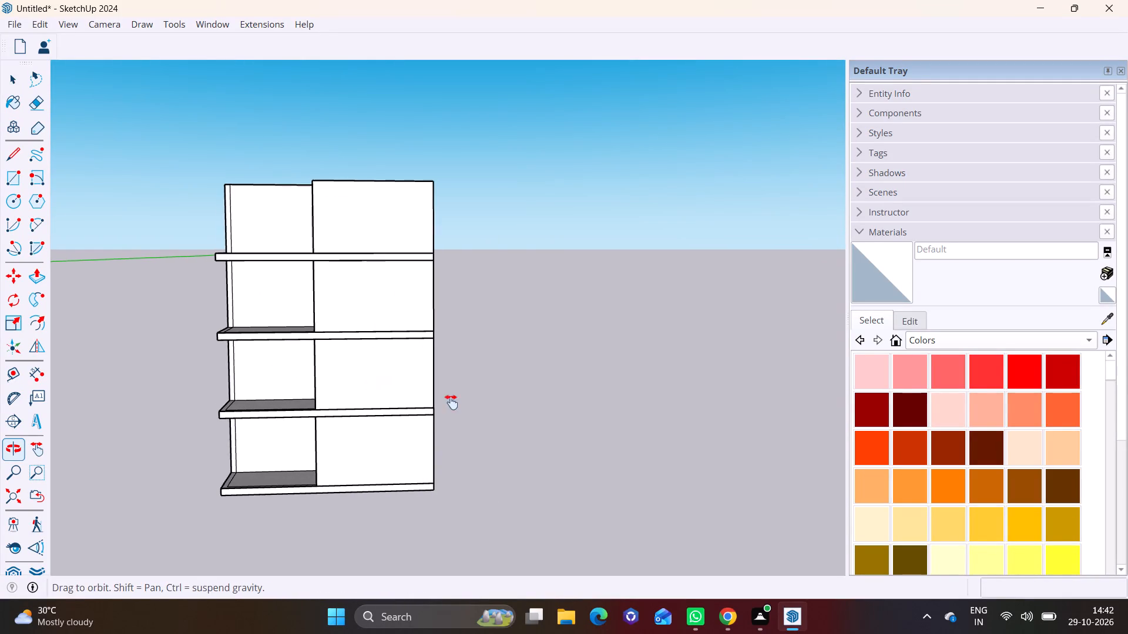
middle_click_drag(451, 402, 475, 410)
scroll(479, 412, "up", 3)
middle_click_drag(484, 413, 483, 385)
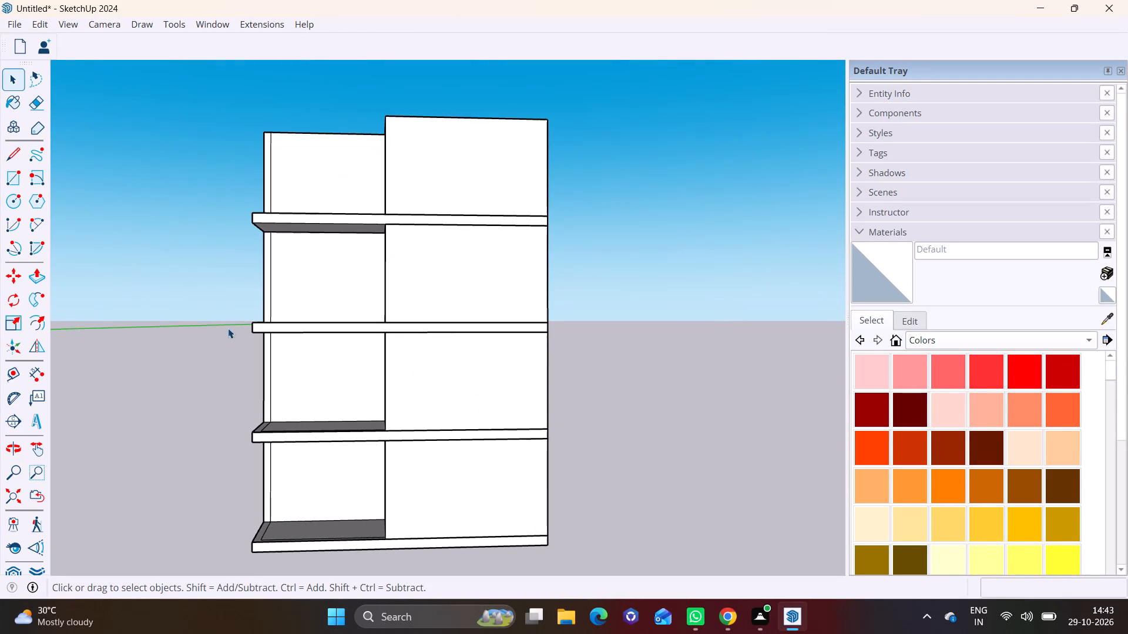
left_click(14, 181)
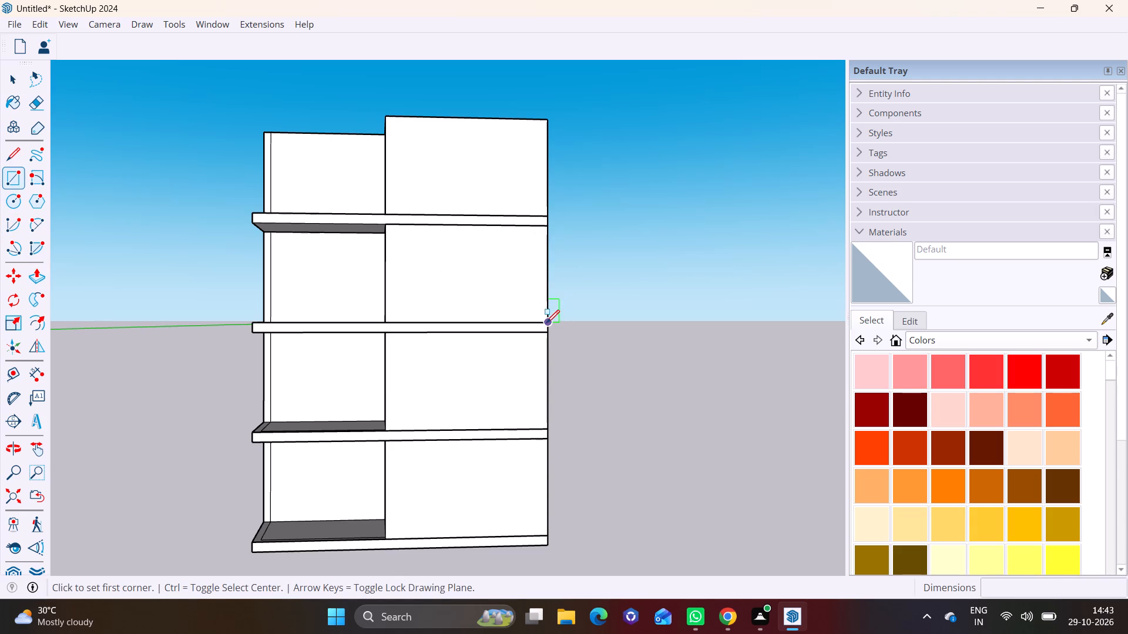
left_click(546, 323)
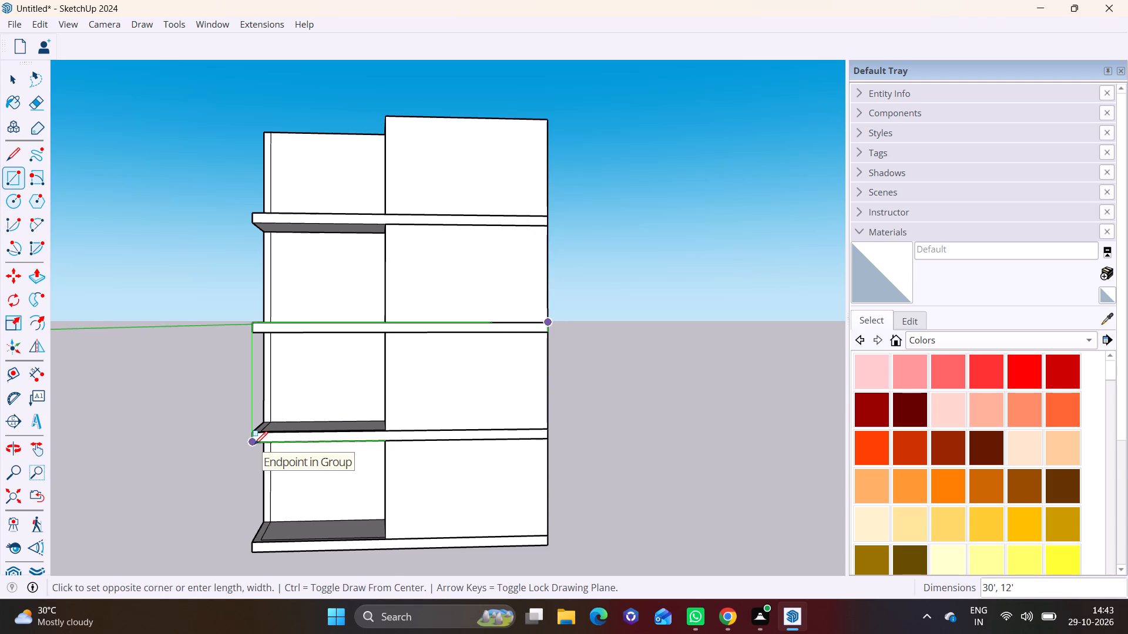
left_click(254, 444)
Erase the vertical edge that divides the new second-storey rectangle, merging it into one continuous face.
middle_click_drag(438, 404, 149, 495)
key("space")
left_click(400, 408)
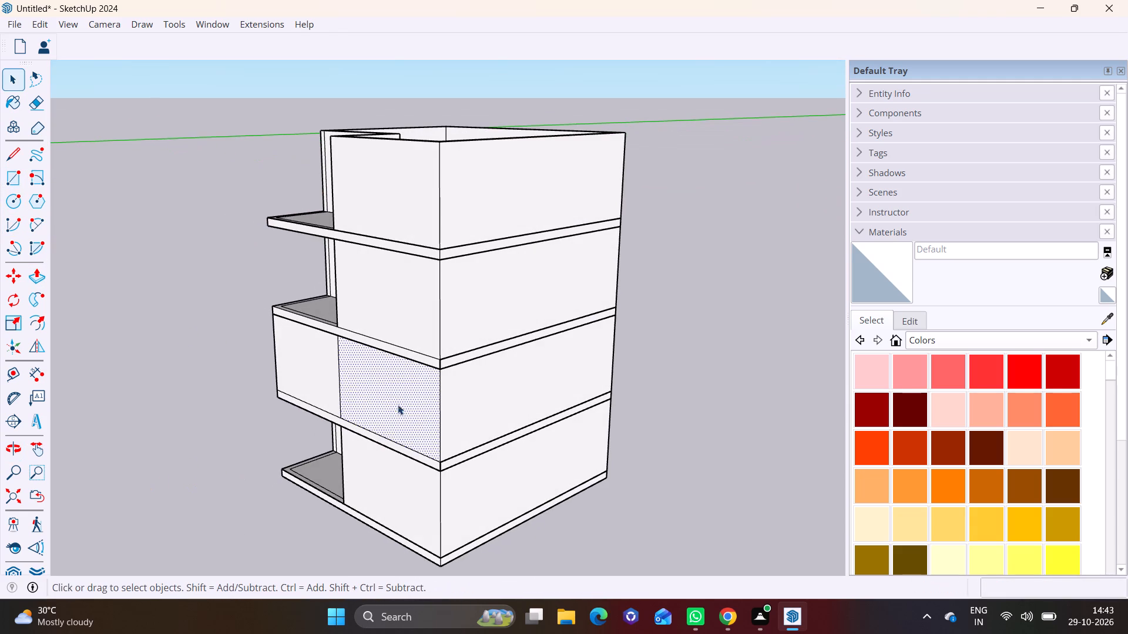
scroll(350, 383, "up", 6)
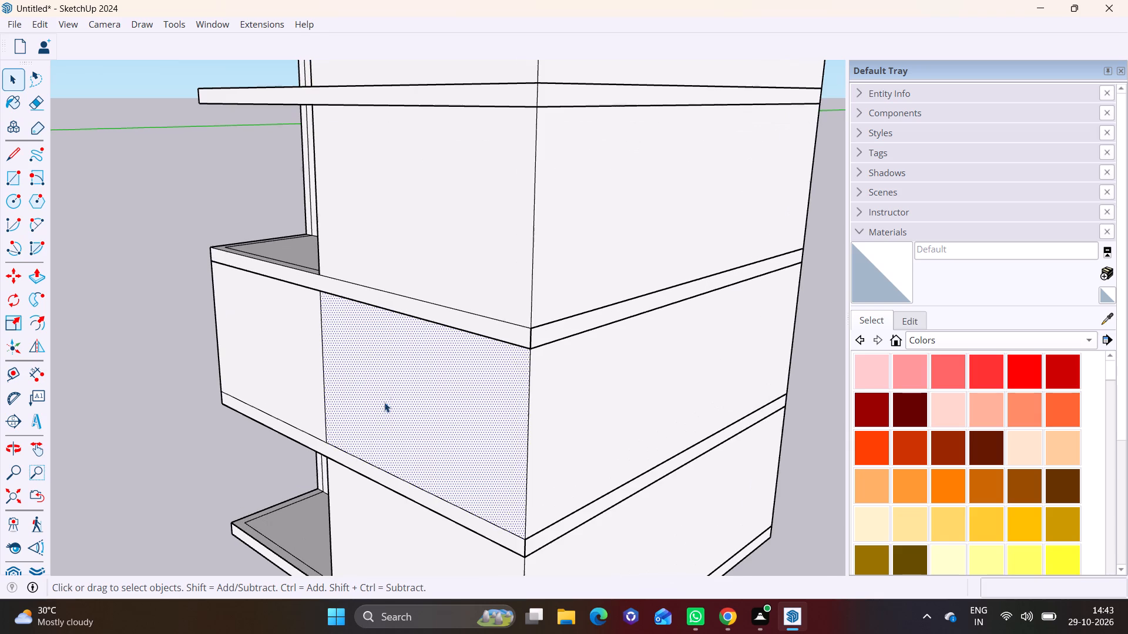
key("space")
left_click(322, 368)
right_click(322, 368)
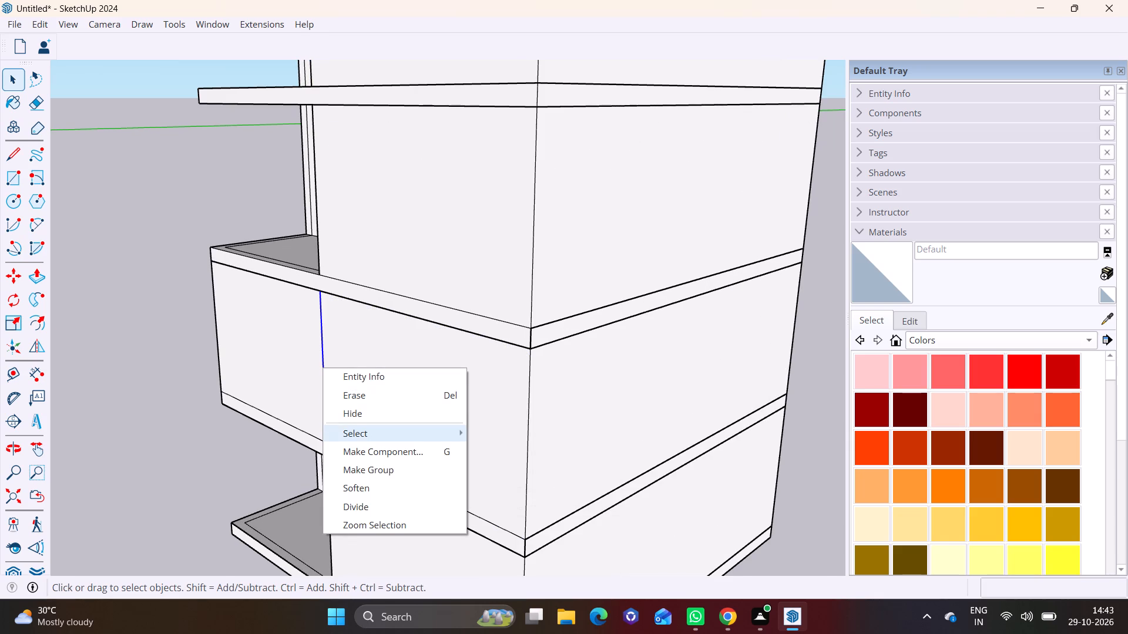
left_click(368, 397)
Push/Pull the merged second-storey face outward from the side of the building.
middle_click_drag(357, 391, 336, 370)
left_click(407, 387)
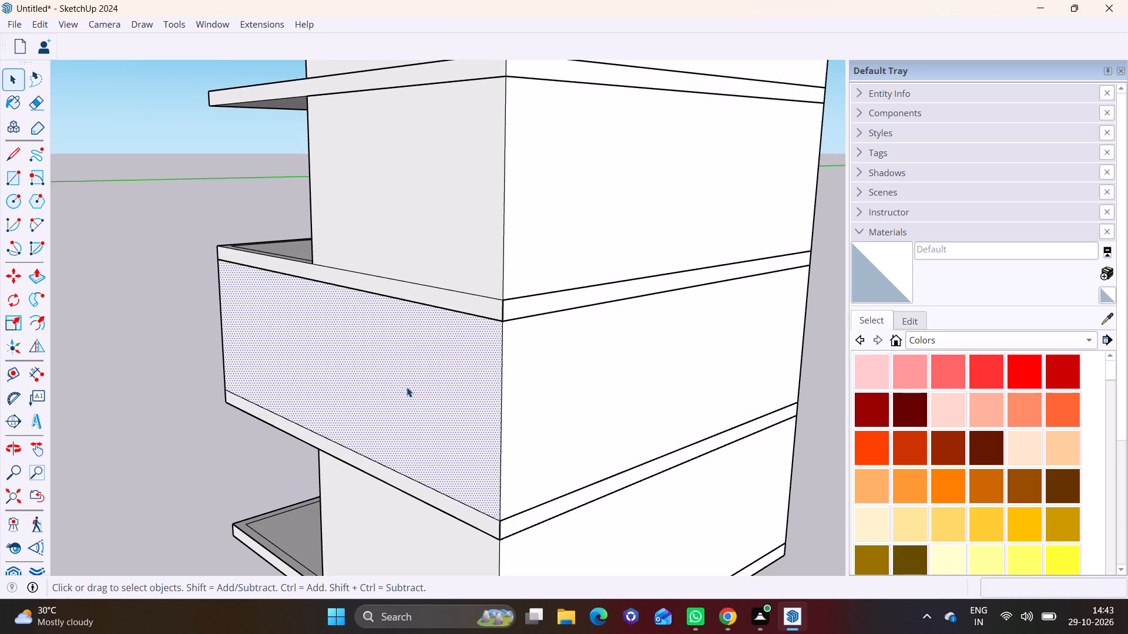
left_click(36, 275)
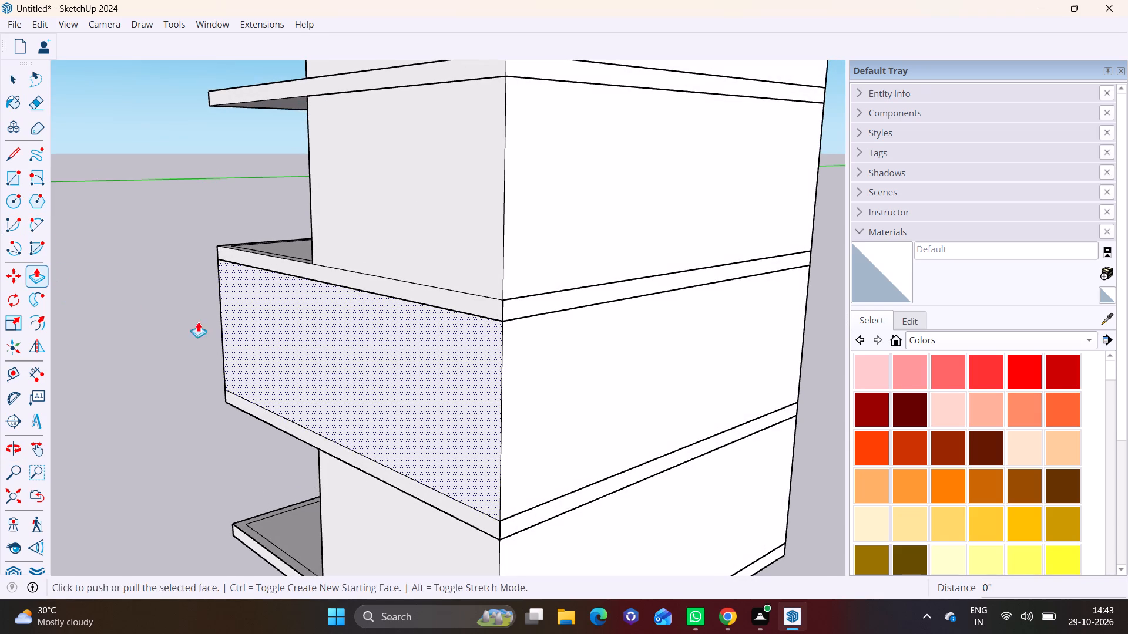
left_click(410, 343)
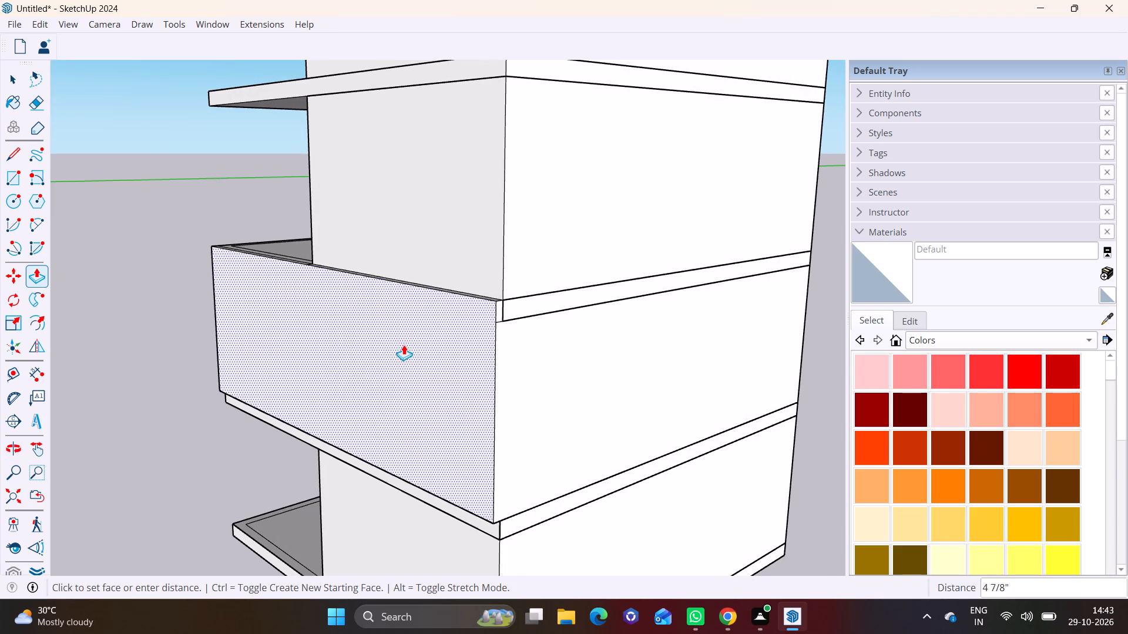
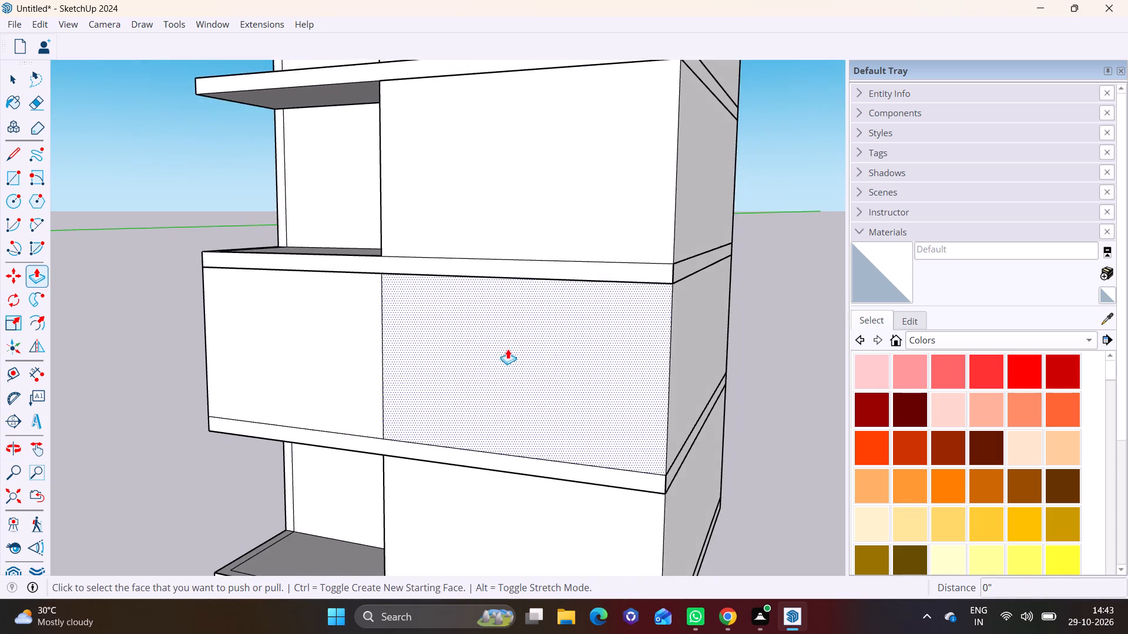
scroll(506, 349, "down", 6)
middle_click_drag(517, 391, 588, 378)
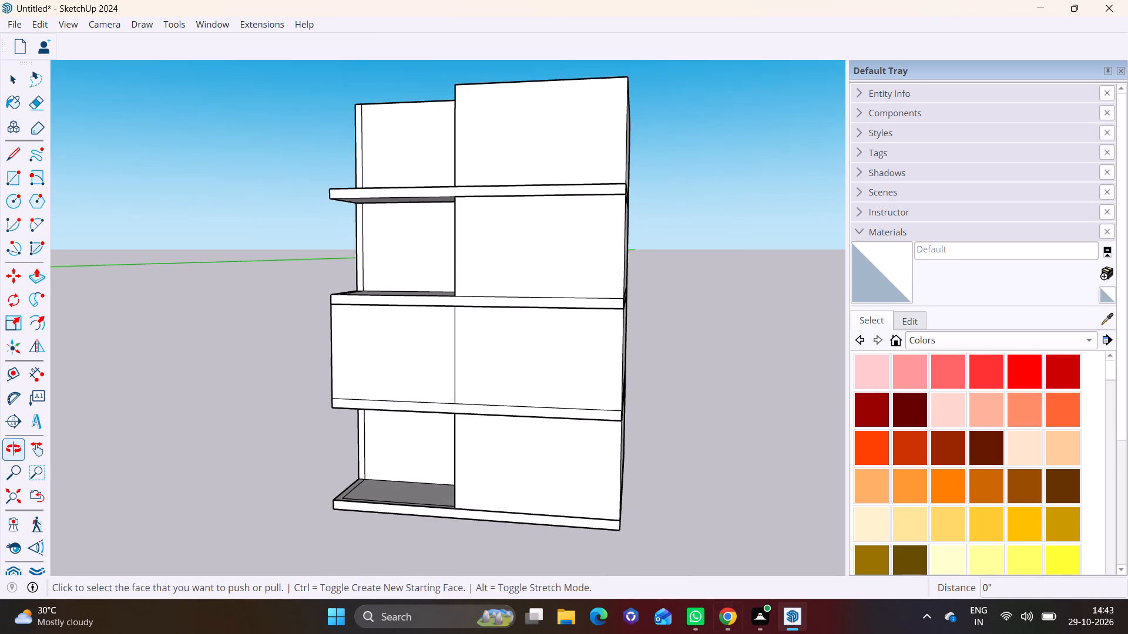
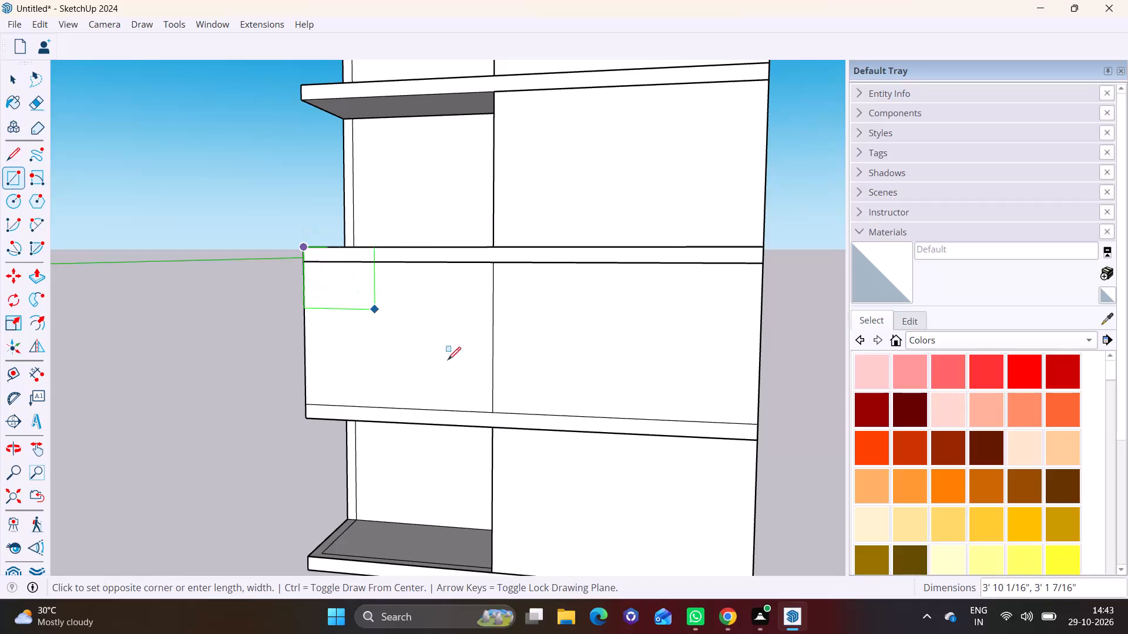
Draw a 30' by 10' rectangle over the second-storey facade, spanning between the slab above and the slab below.
left_click(755, 436)
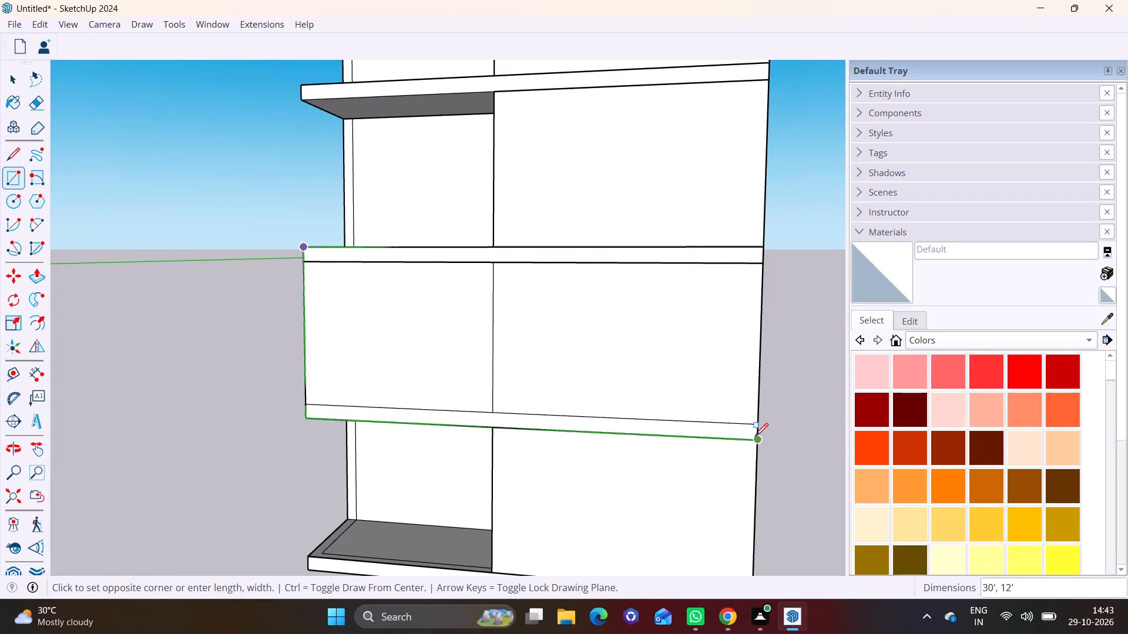
key("ctrl+z")
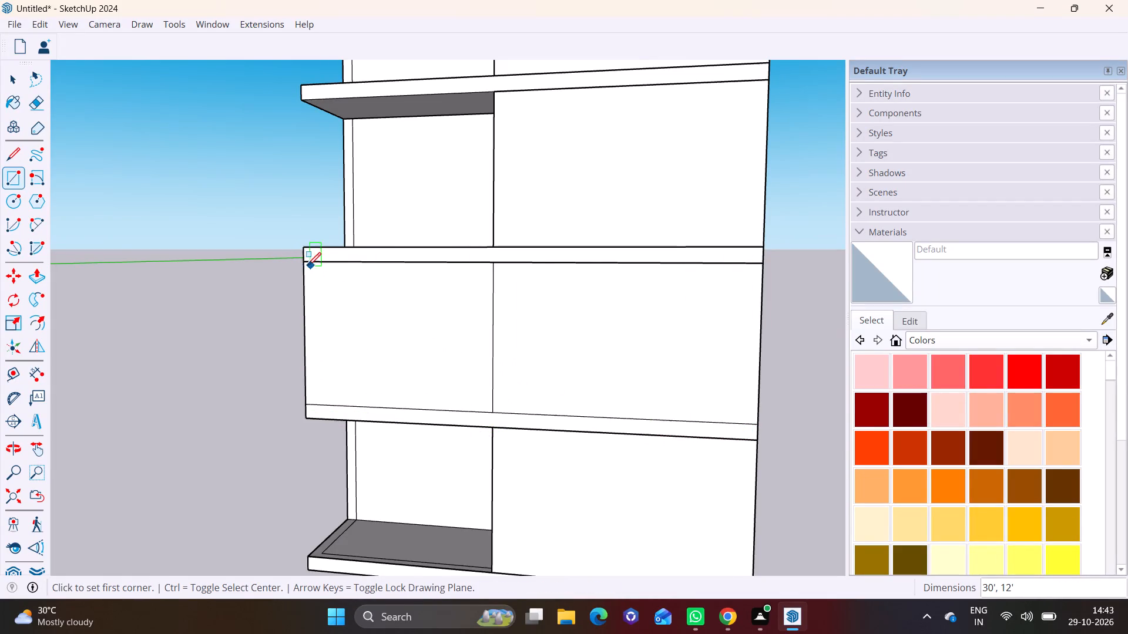
left_click(307, 265)
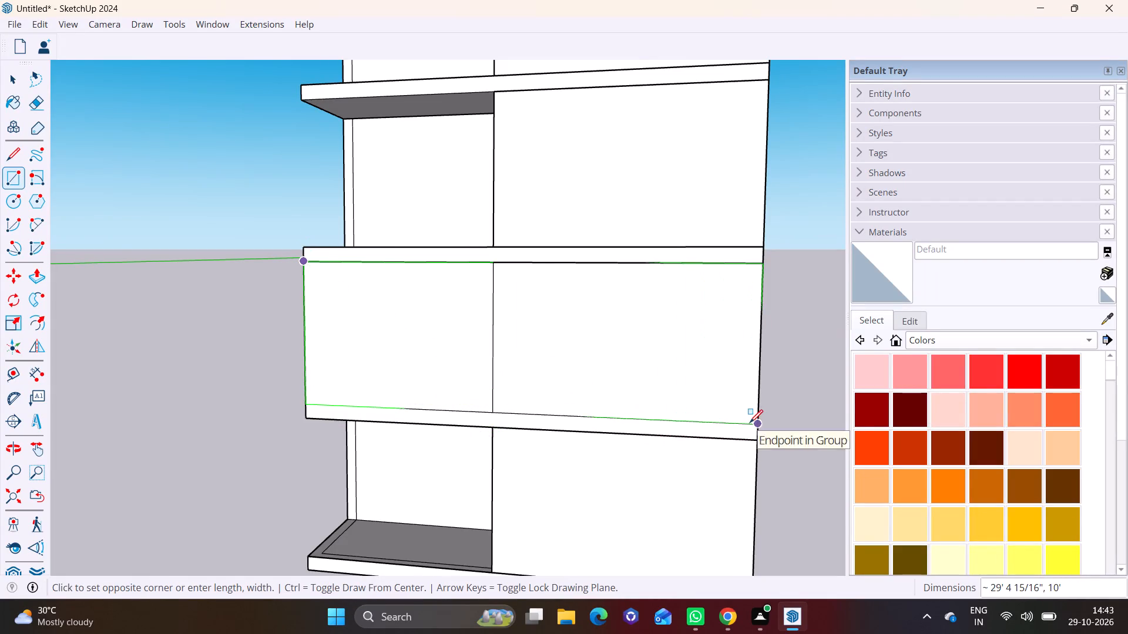
left_click(750, 423)
Erase the vertical edge dividing the second-storey facade so it forms one continuous face.
key("space")
left_click(606, 370)
middle_click_drag(603, 368, 495, 414)
scroll(419, 380, "up", 3)
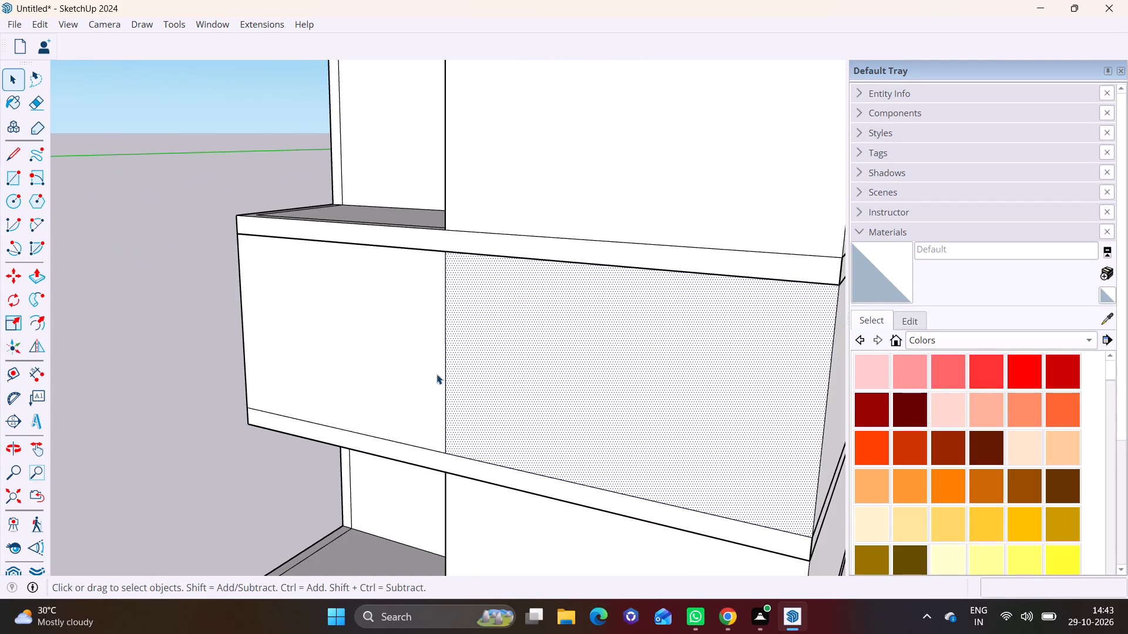
key("space")
left_click(444, 365)
right_click(444, 365)
left_click(481, 393)
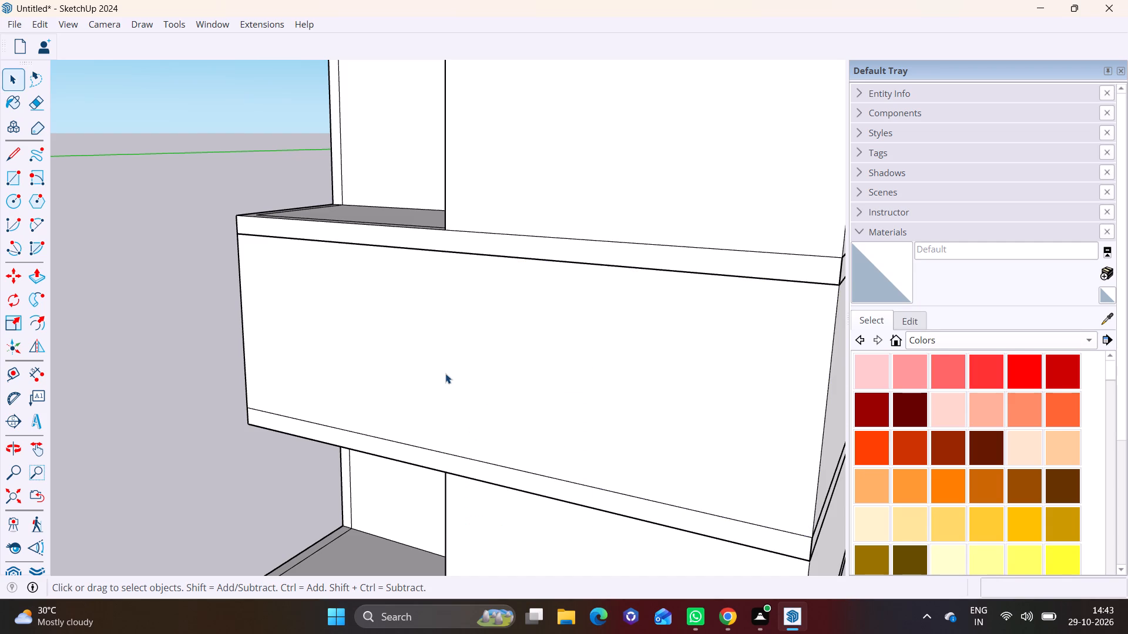
Push/Pull the second-storey facade face outward by about 1' 7 1/2".
left_click(445, 368)
left_click(36, 275)
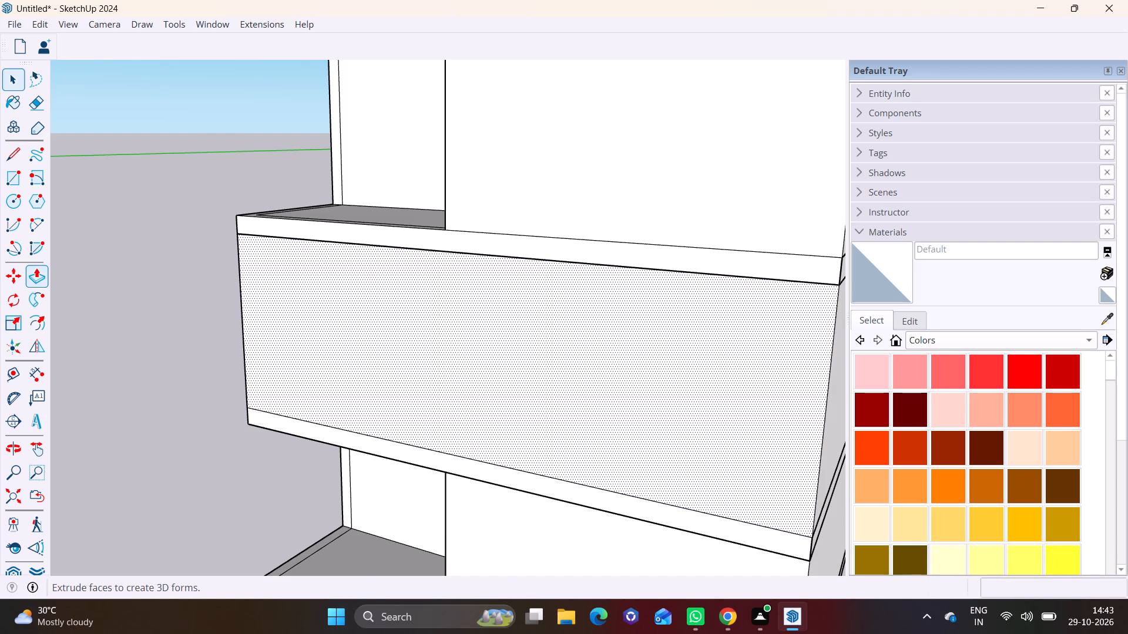
left_click(589, 389)
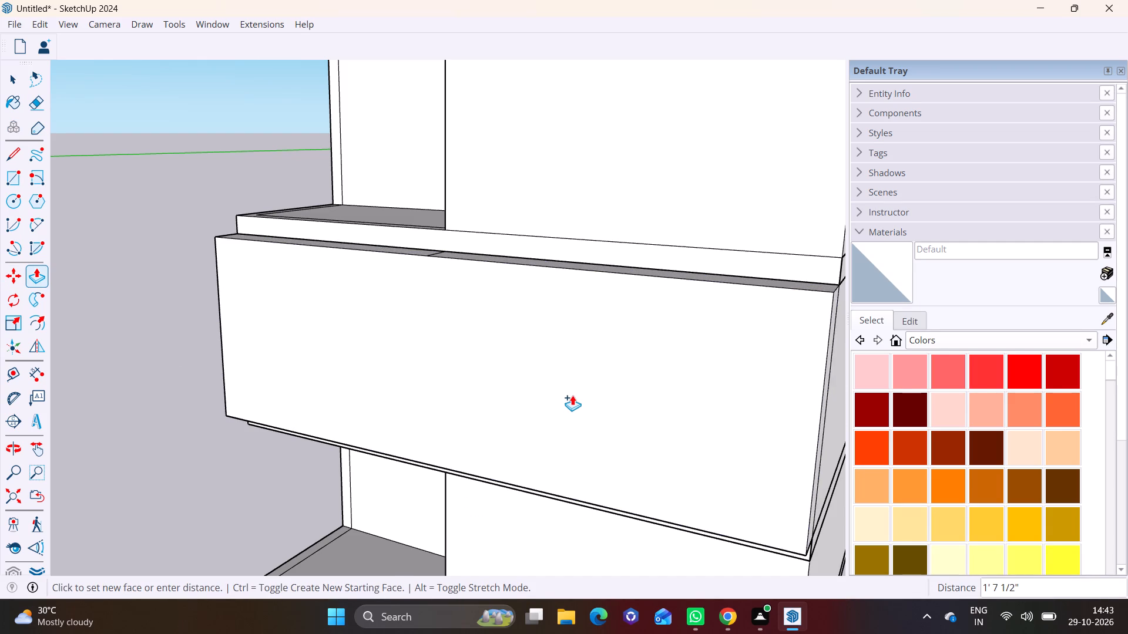
left_click(576, 389)
Delete the short edge dividing the top face of the extruded second-storey facade volume.
middle_click_drag(583, 319, 616, 532)
scroll(495, 402, "up", 7)
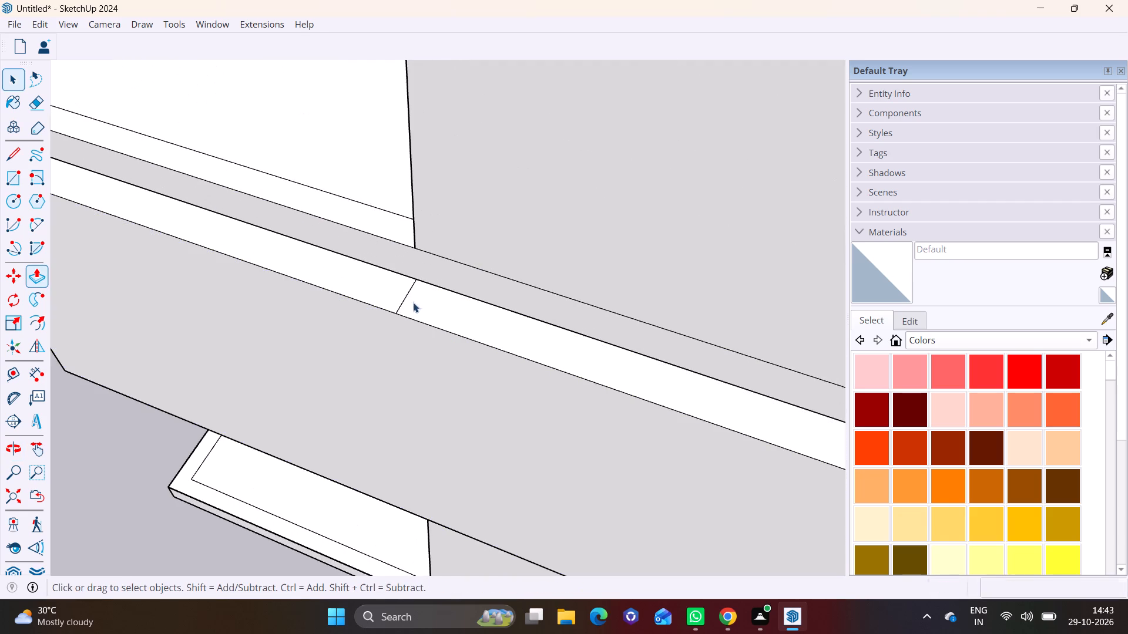
key("space")
left_click(408, 291)
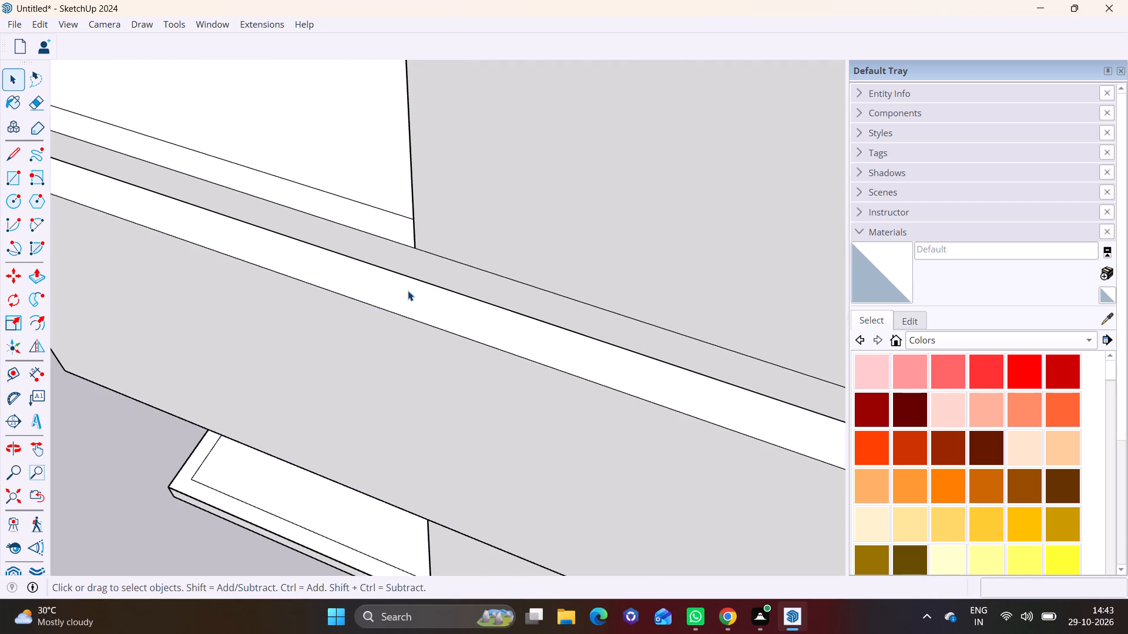
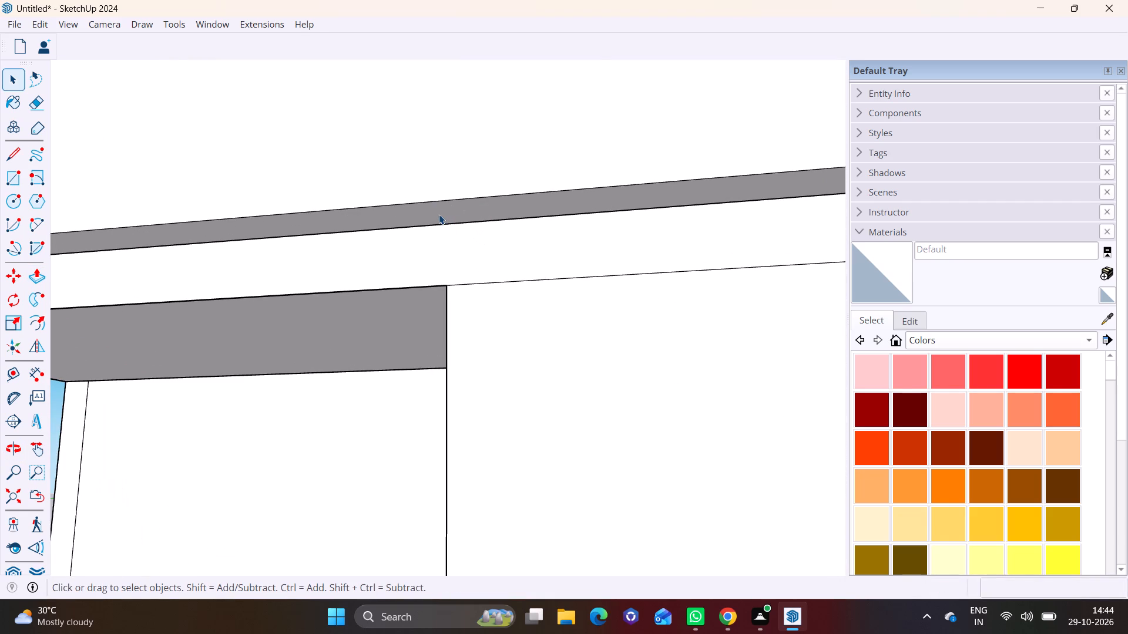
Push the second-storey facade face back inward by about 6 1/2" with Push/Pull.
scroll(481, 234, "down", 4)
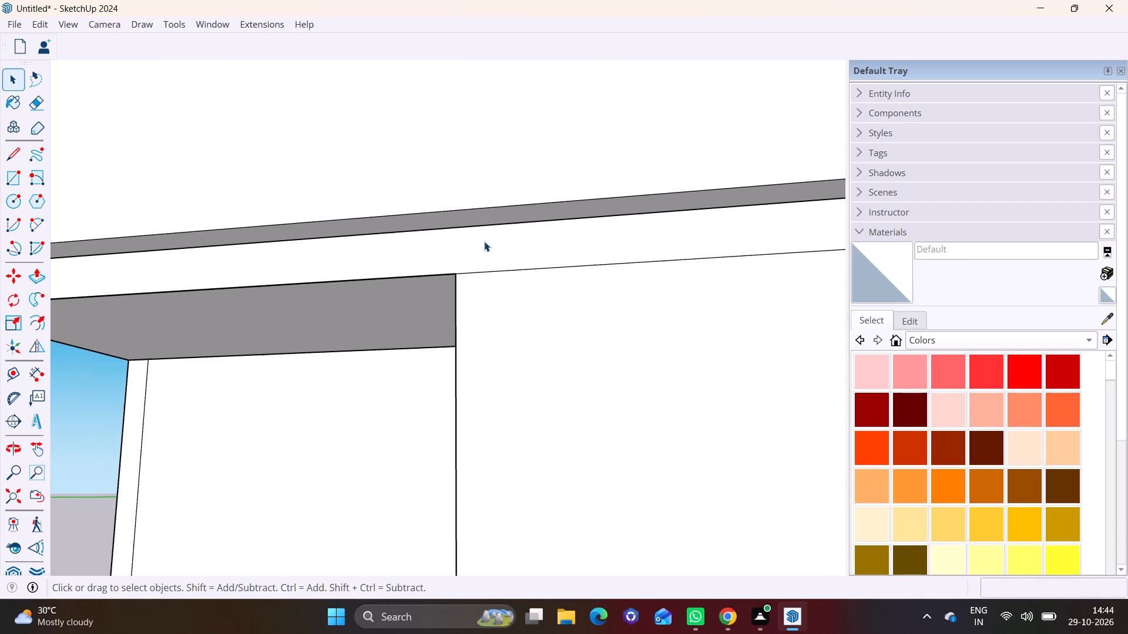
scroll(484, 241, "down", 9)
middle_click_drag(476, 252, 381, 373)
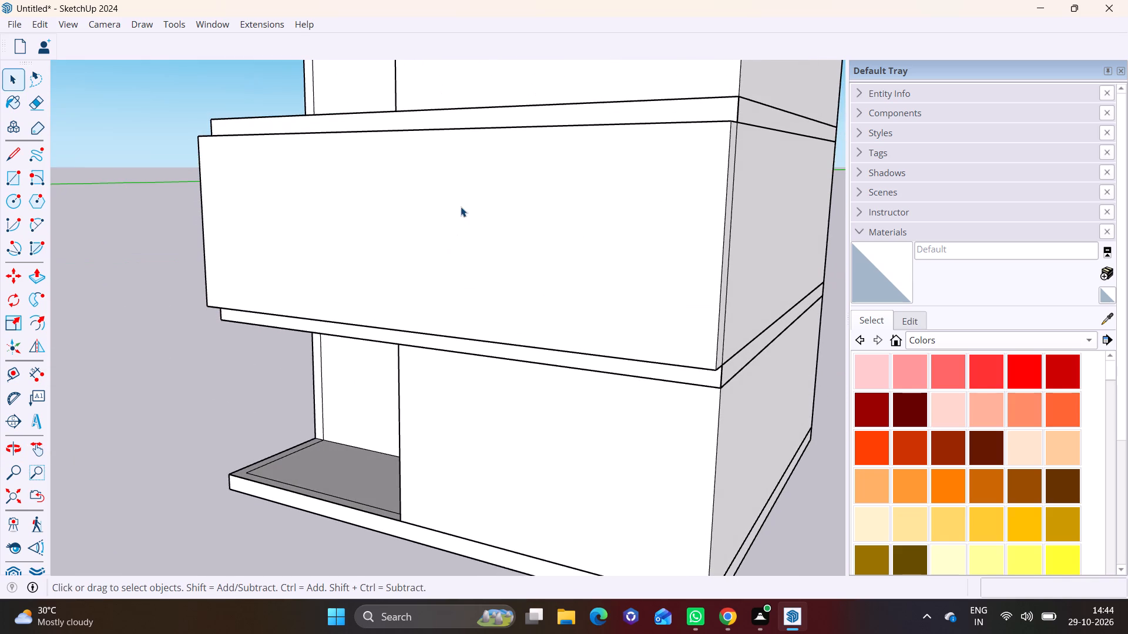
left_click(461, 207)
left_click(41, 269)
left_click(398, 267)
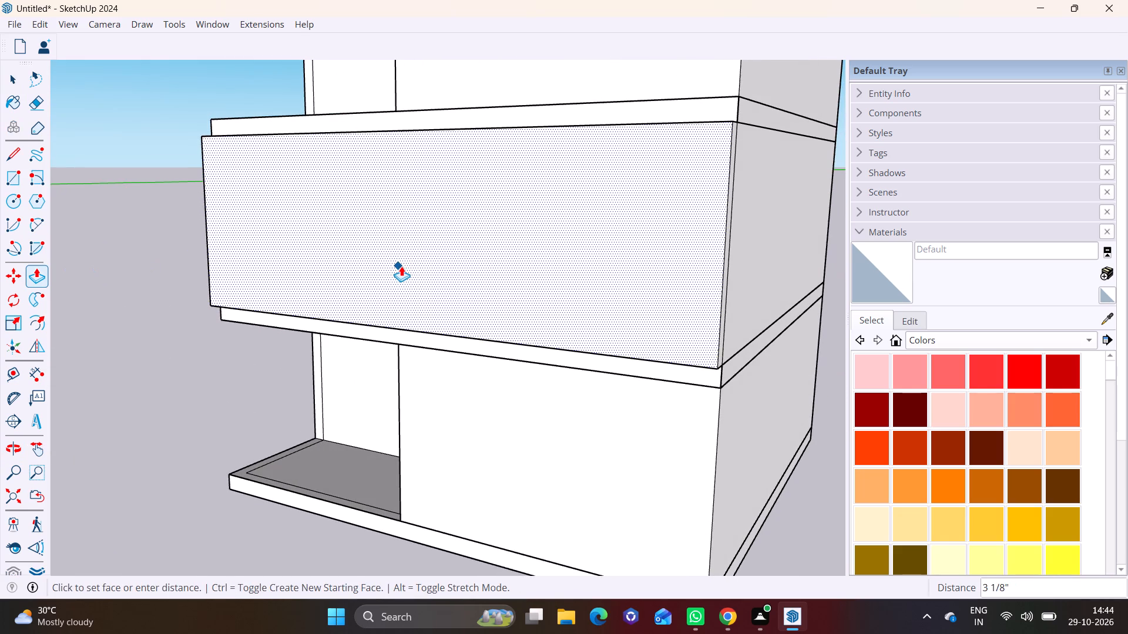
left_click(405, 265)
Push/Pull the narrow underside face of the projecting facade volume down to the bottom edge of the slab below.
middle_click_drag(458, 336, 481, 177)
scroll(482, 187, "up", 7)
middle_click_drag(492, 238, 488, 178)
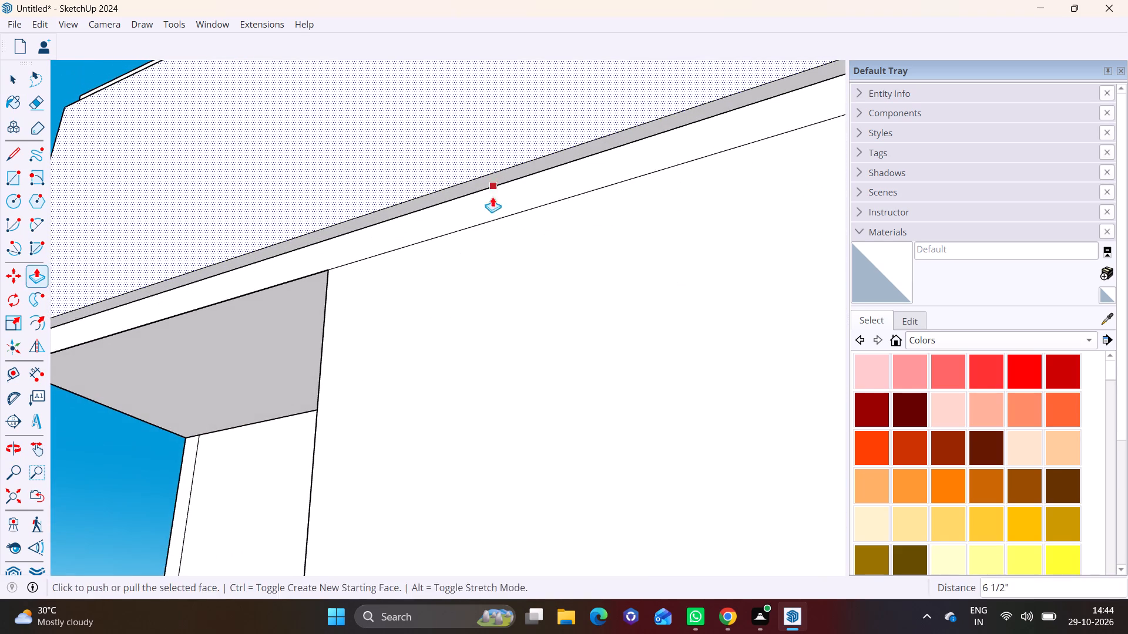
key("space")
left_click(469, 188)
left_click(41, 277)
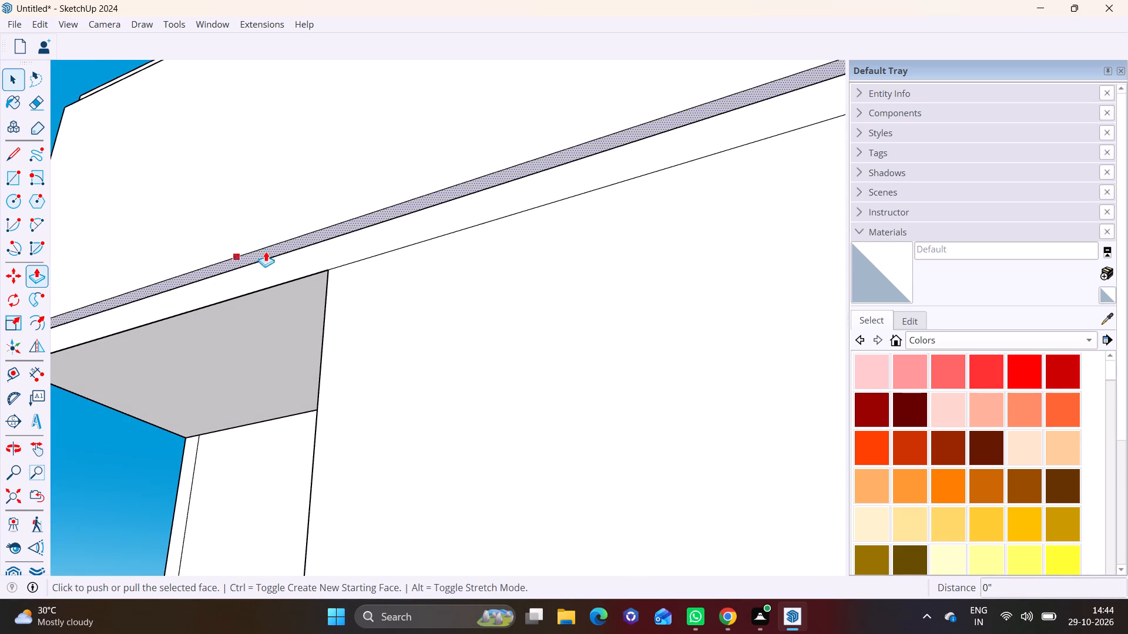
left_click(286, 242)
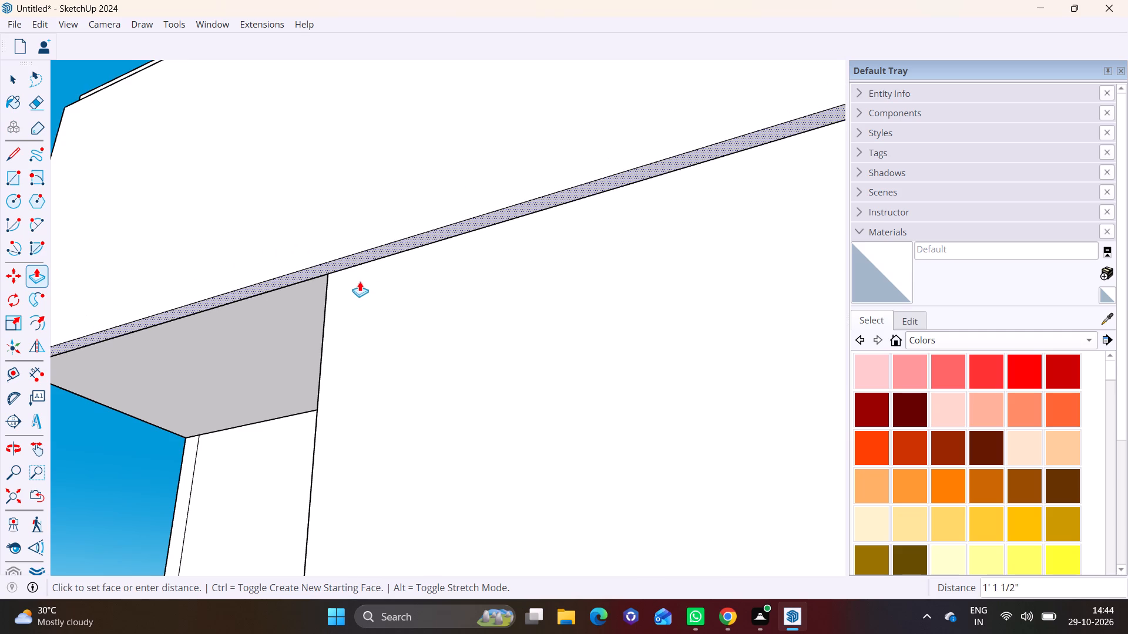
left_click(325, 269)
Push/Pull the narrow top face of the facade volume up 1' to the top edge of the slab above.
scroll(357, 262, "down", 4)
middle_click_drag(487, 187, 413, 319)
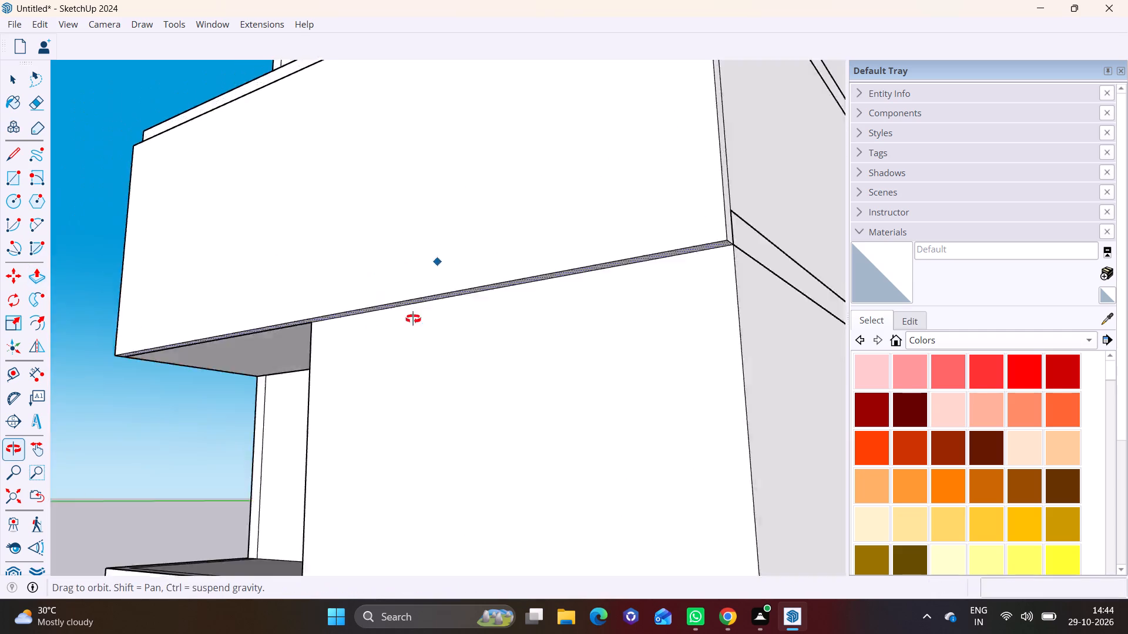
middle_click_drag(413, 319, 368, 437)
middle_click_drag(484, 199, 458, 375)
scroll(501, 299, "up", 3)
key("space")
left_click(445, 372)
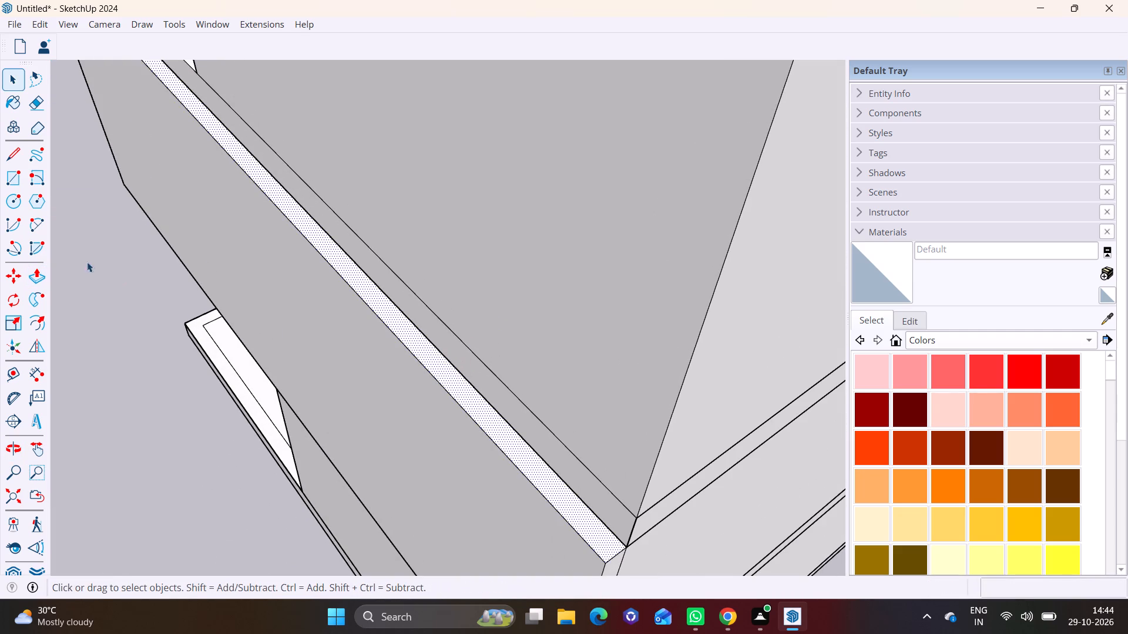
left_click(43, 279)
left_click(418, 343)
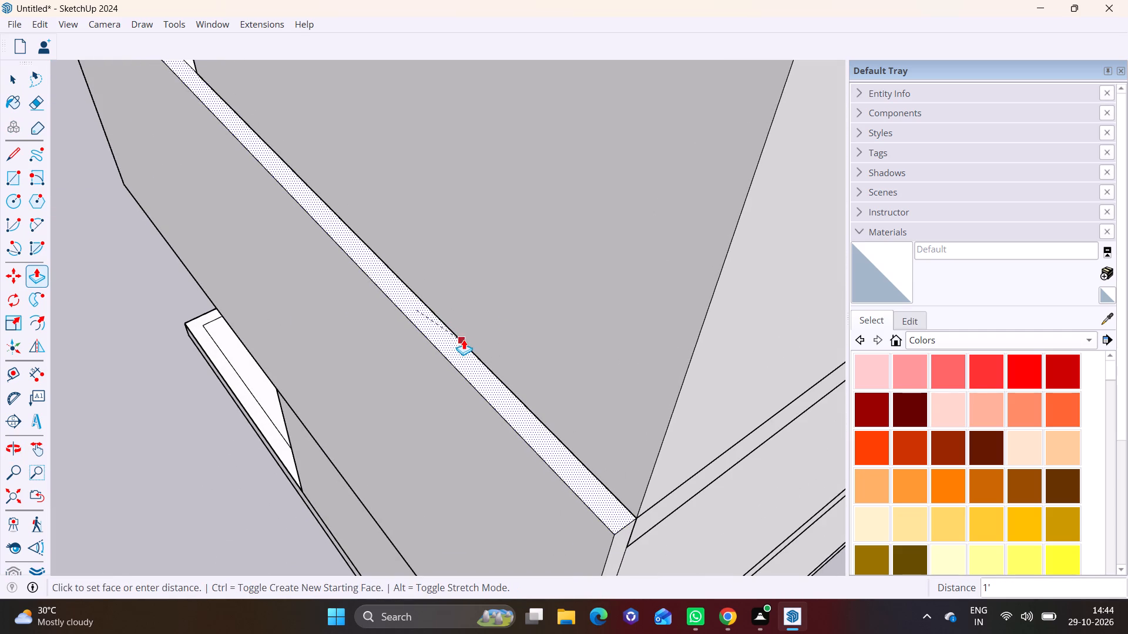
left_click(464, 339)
Examine the extended second-storey facade volume from the front and from its open side.
scroll(489, 370, "down", 8)
middle_click_drag(452, 428, 600, 285)
scroll(405, 329, "down", 3)
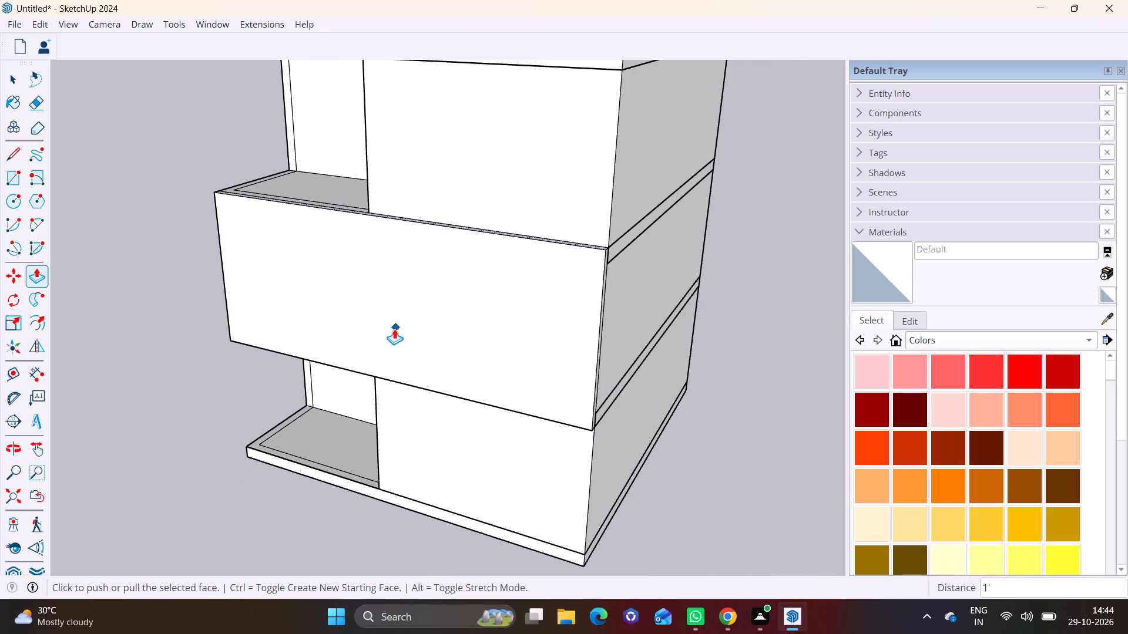
scroll(394, 329, "down", 3)
middle_click_drag(396, 326, 578, 238)
scroll(474, 296, "down", 3)
key("space")
middle_click(471, 296)
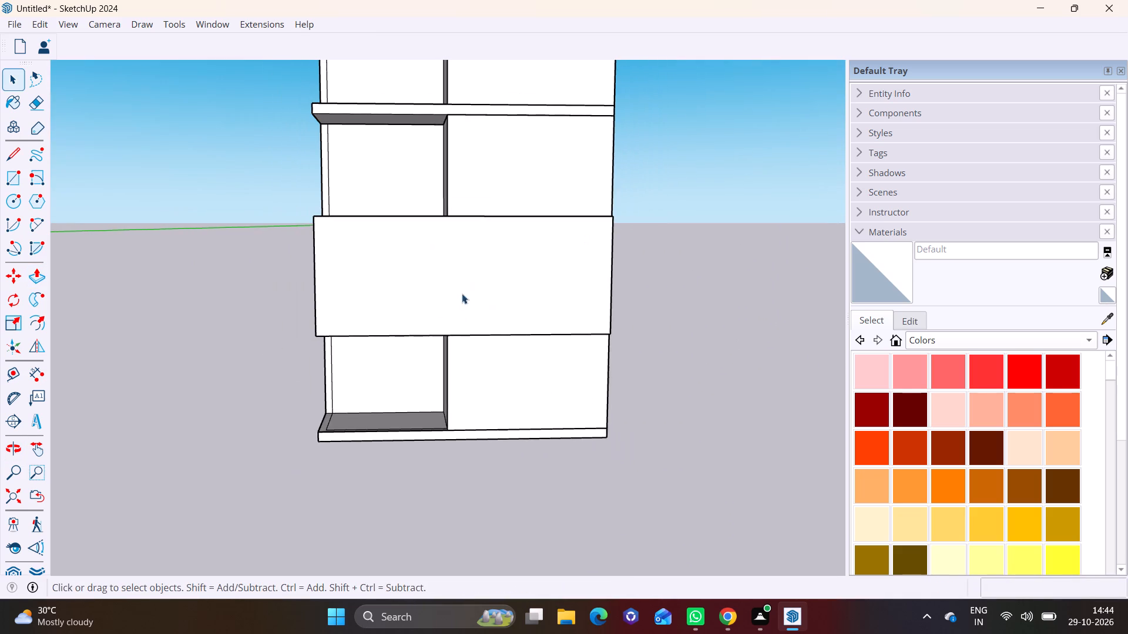
scroll(407, 286, "up", 4)
middle_click_drag(418, 286, 605, 303, "shift")
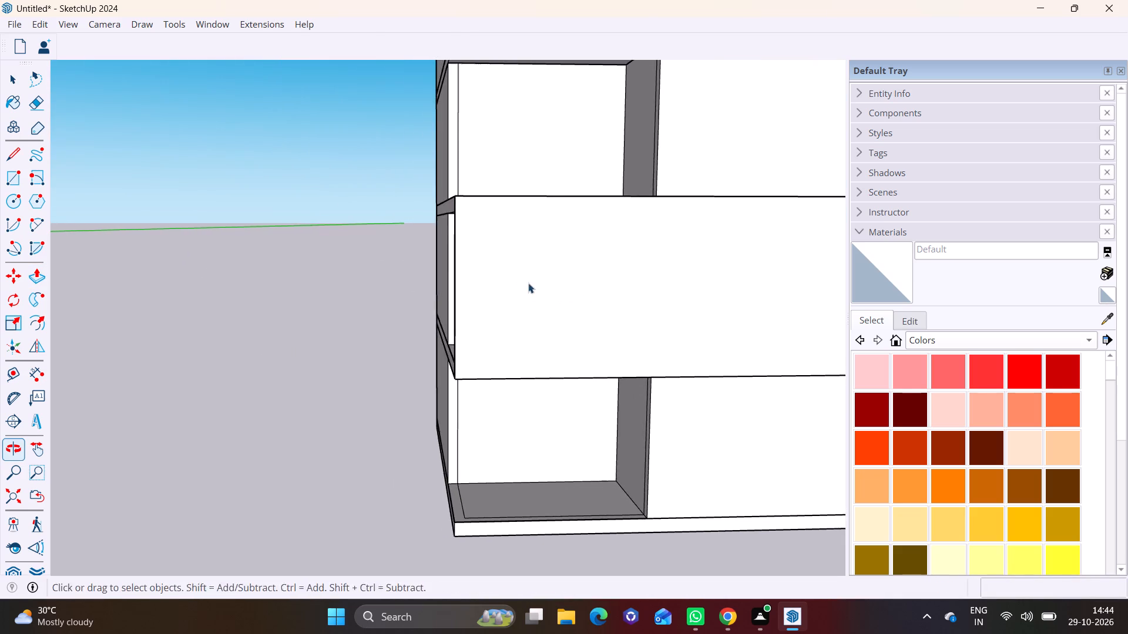
middle_click_drag(528, 283, 630, 303)
Undo the facade volume, stacked storeys, slabs, walls and interior partition lines, back to the flat base square with its inset outline.
key("ctrl+z")
key("ctrl+z")
key("ctrl+z")
key("ctrl+z")
key("ctrl+z")
key("ctrl+z")
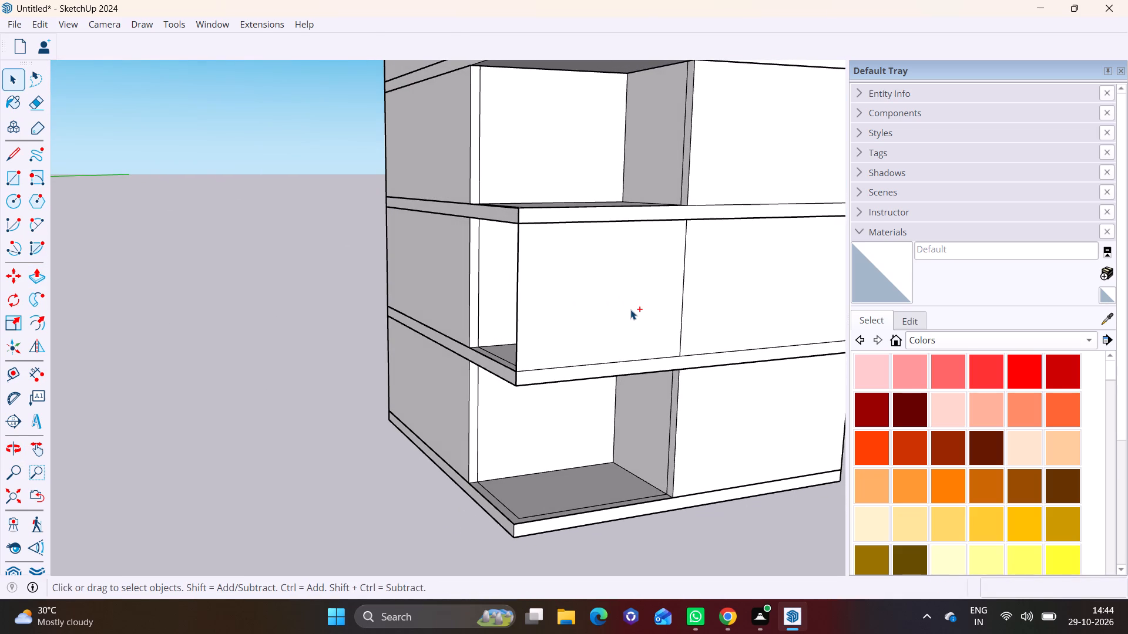
key("ctrl+z")
key("ctrl+z")
key("ctrl+z")
key("ctrl+z")
key("ctrl+z")
key("ctrl+z")
key("ctrl+z")
key("ctrl+z")
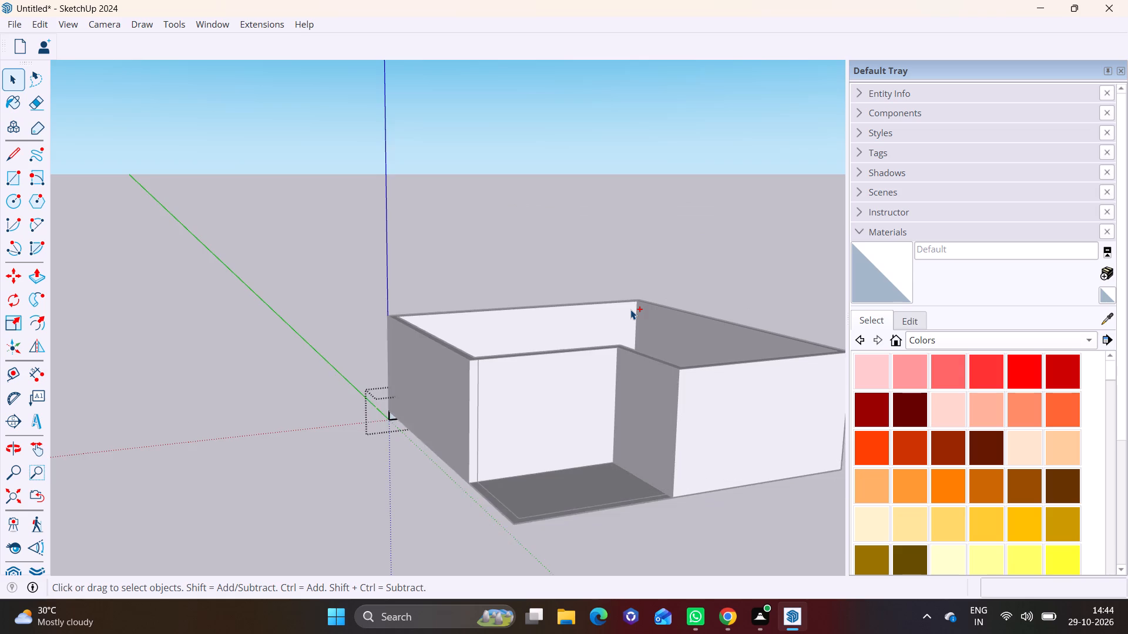
key("ctrl+z")
key("ctrl+z")
key("ctrl+z")
key("ctrl+z")
key("ctrl+z")
key("ctrl+z")
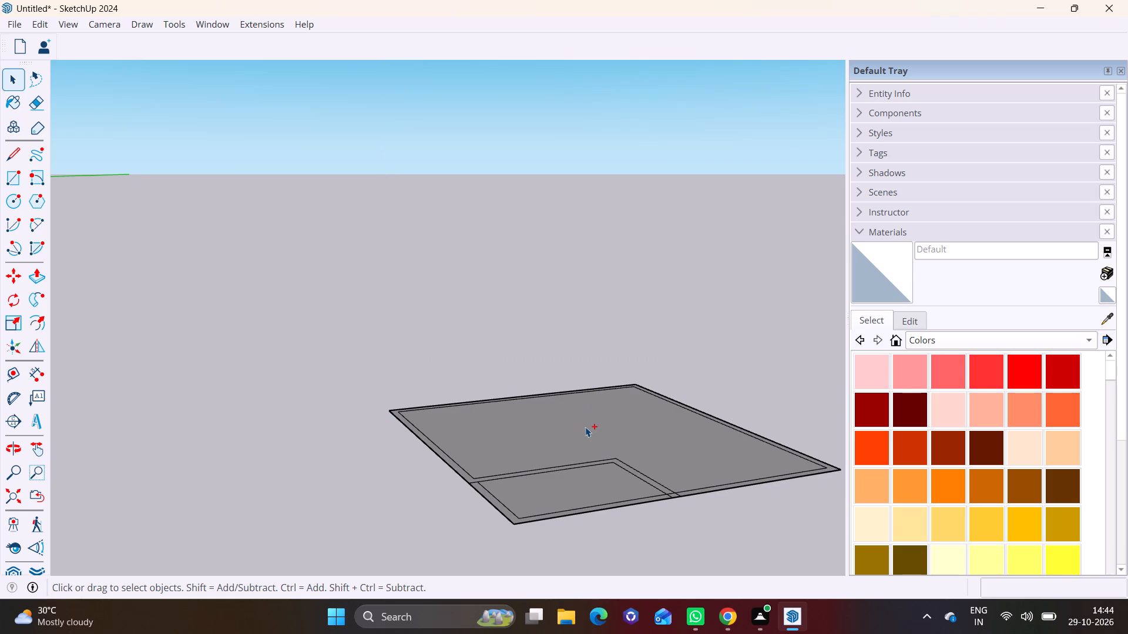
key("ctrl+z")
key("ctrl+z")
key("ctrl+z")
key("ctrl+z")
key("ctrl+z")
key("ctrl+z")
key("ctrl+z")
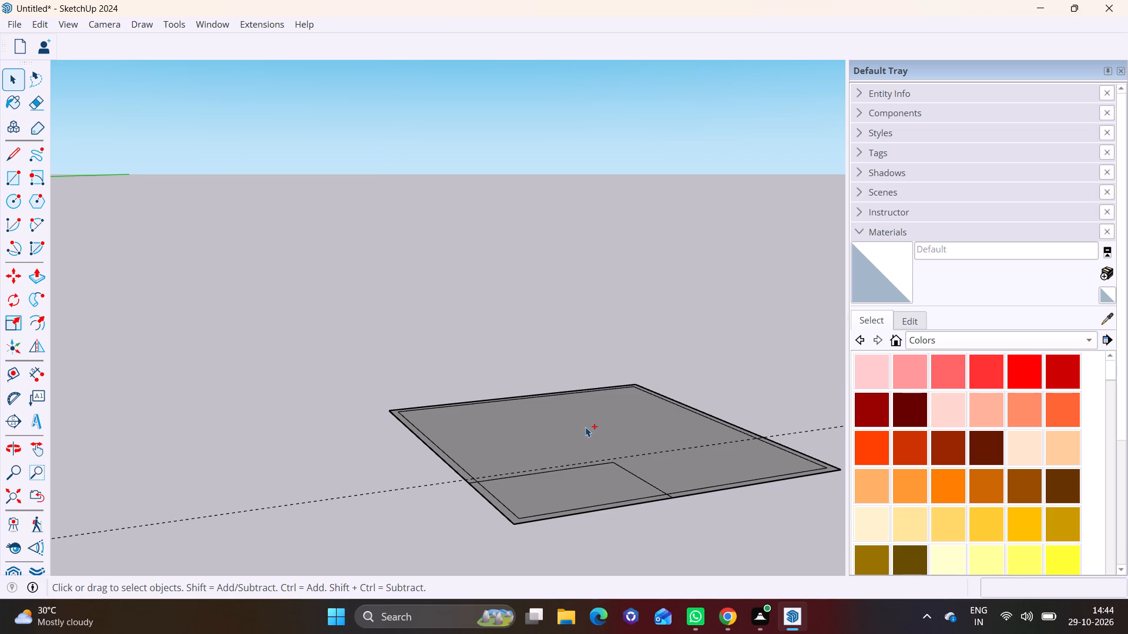
key("ctrl+z")
key("ctrl+z")
key("ctrl+z")
key("ctrl+z")
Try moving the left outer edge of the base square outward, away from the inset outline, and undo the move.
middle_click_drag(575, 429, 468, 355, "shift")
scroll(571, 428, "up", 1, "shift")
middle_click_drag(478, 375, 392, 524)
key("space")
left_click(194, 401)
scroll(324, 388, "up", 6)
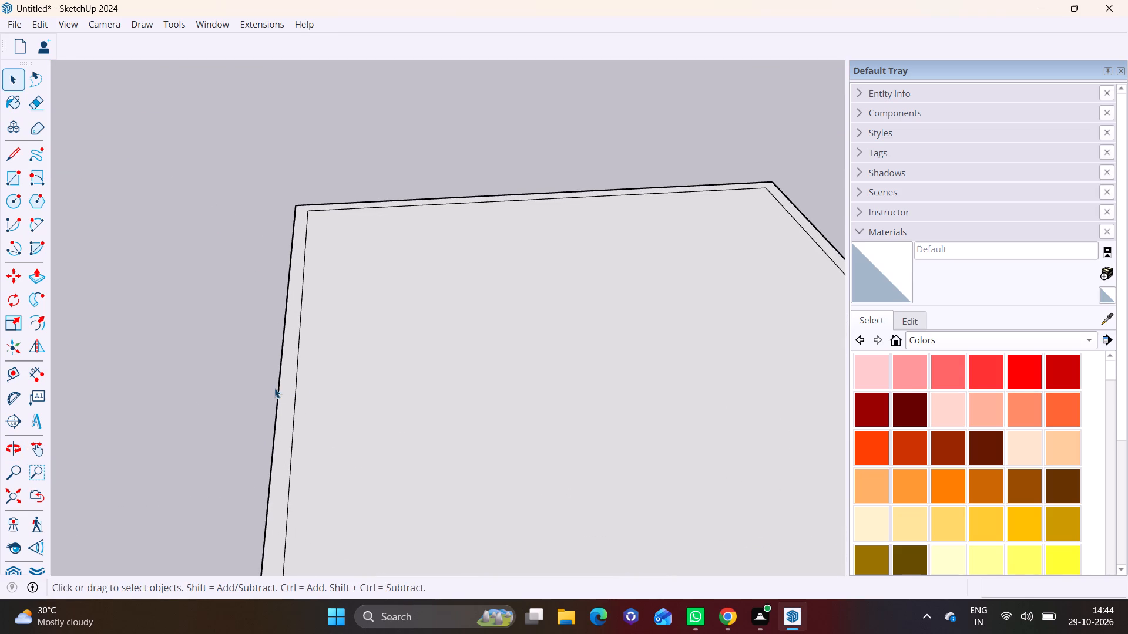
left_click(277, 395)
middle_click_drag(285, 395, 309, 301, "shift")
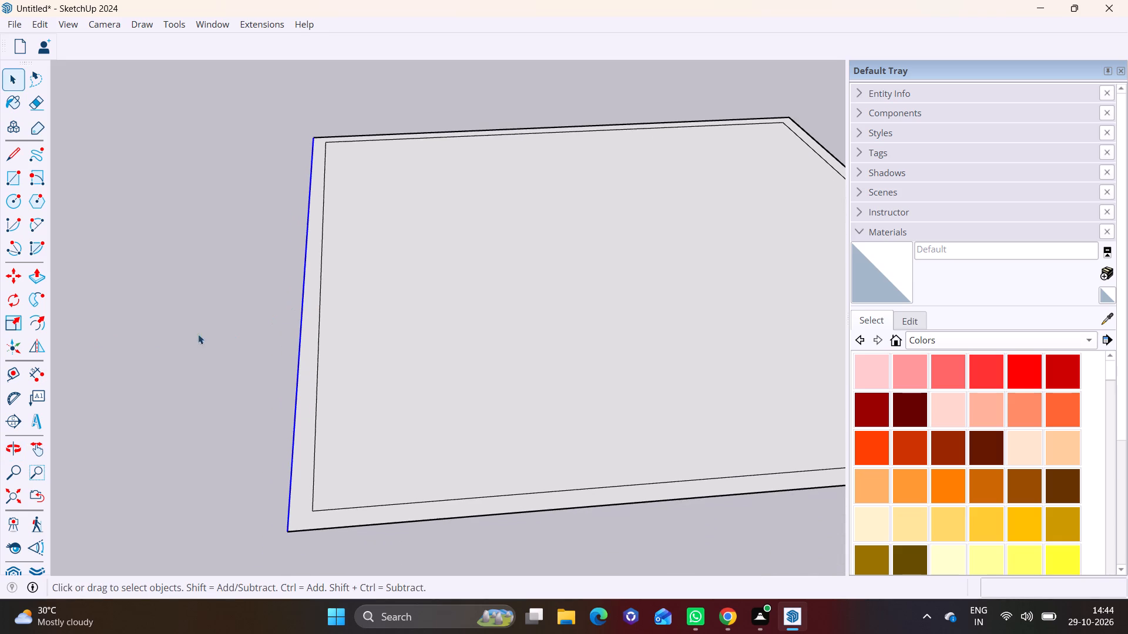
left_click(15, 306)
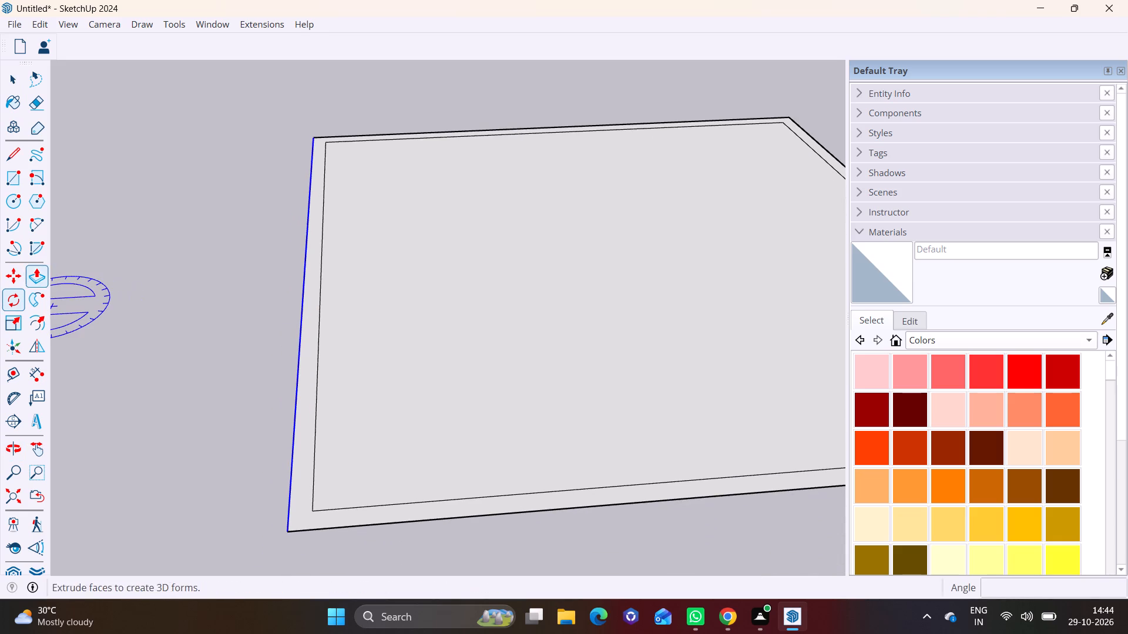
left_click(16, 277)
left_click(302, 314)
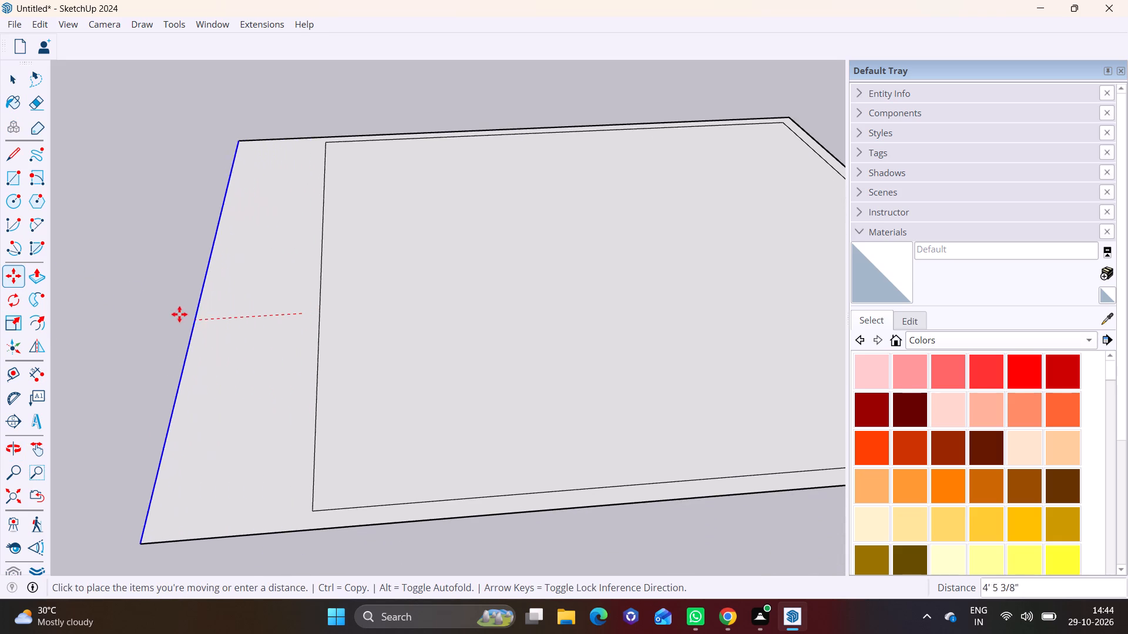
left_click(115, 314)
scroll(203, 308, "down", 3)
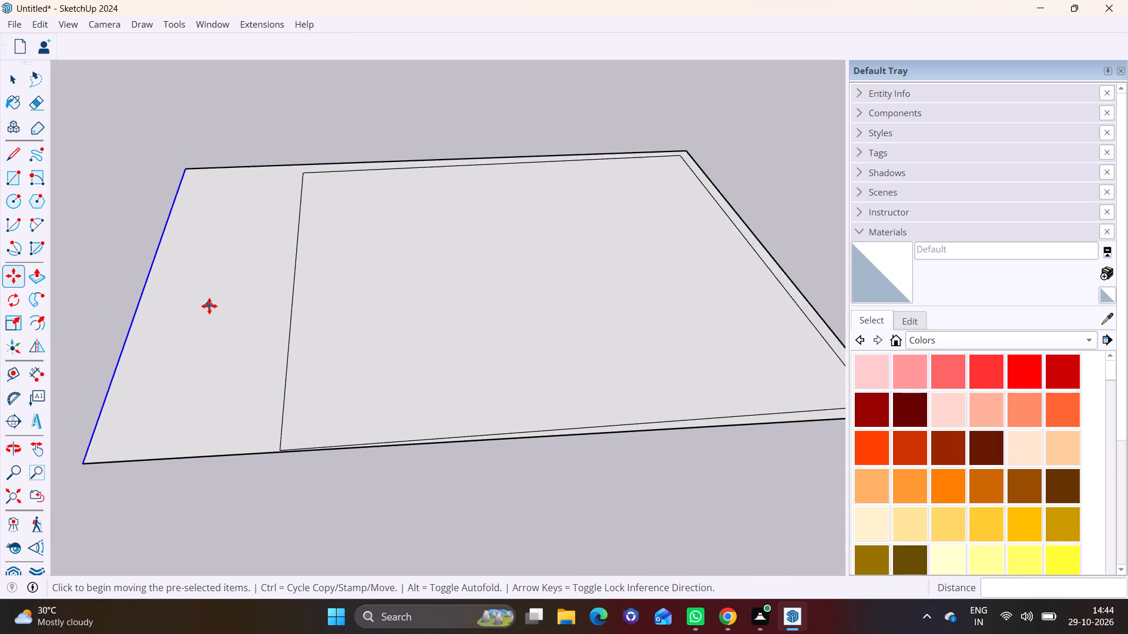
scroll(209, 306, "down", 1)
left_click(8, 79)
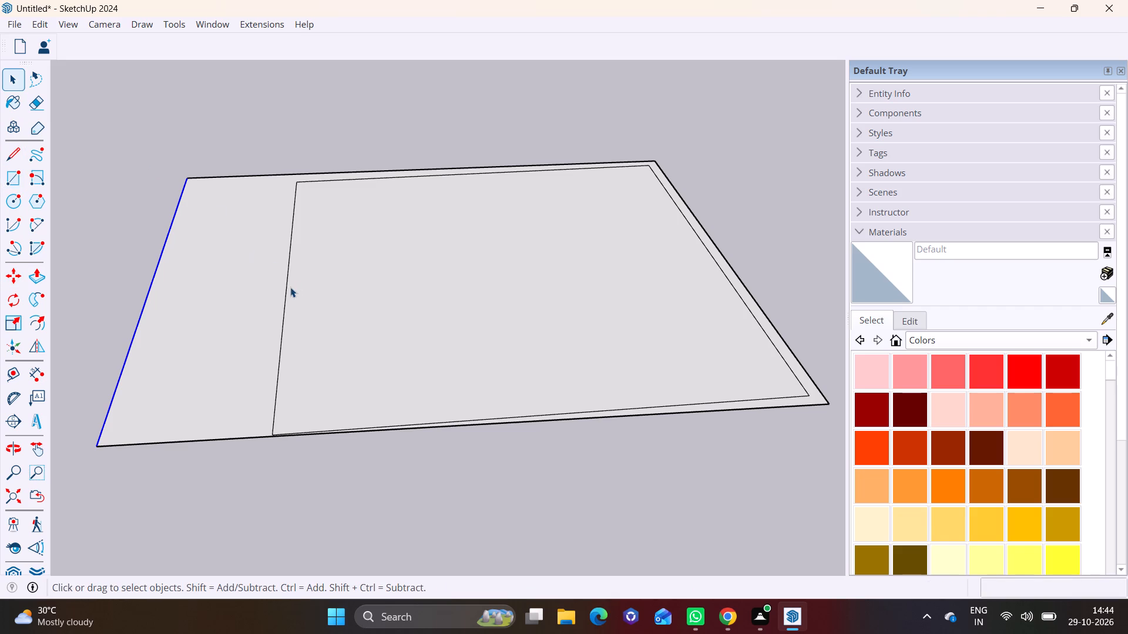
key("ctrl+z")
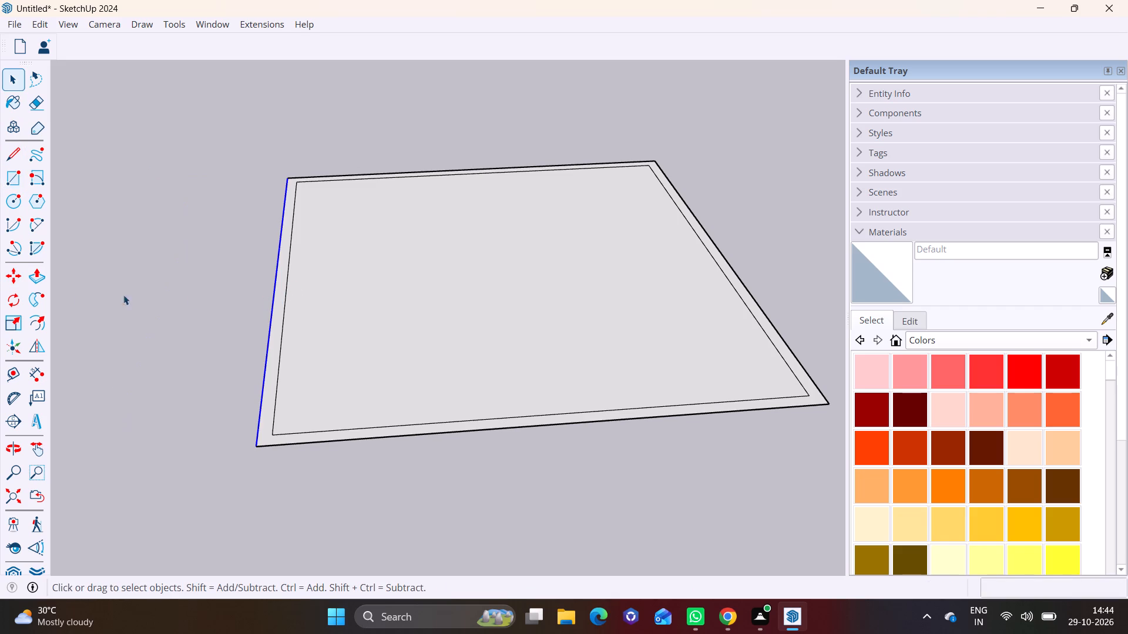
Move the selected left outer edge of the base square outward, away from the inset outline.
left_click(6, 281)
scroll(291, 294, "down", 2)
middle_click_drag(398, 337, 346, 340)
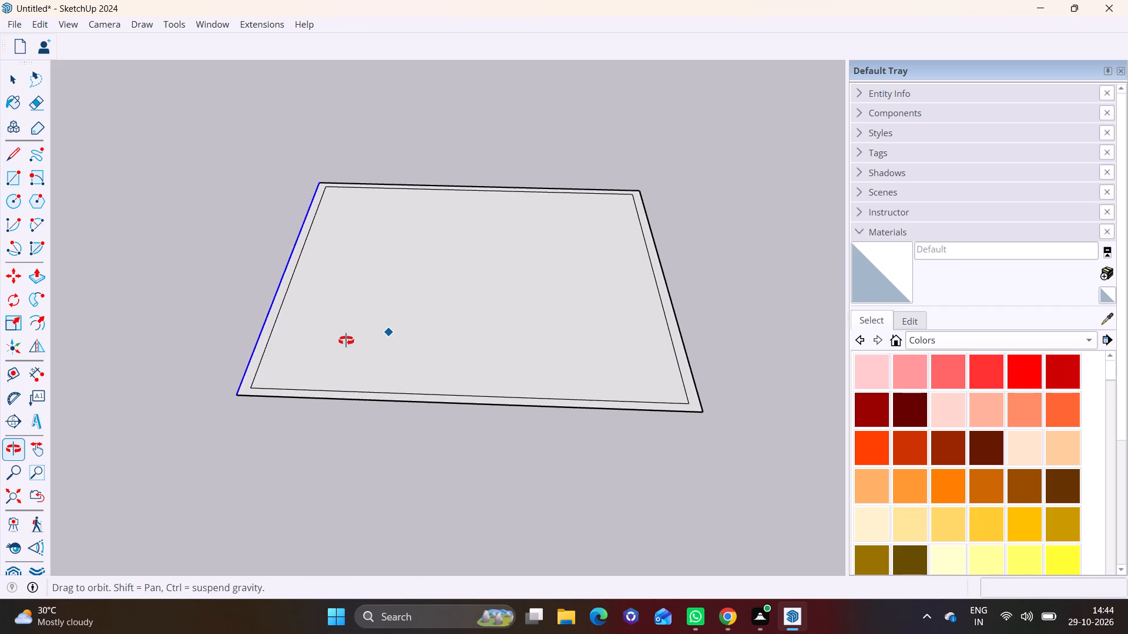
middle_click_drag(346, 340, 348, 343)
middle_click_drag(349, 319, 469, 411, "shift")
left_click(392, 366)
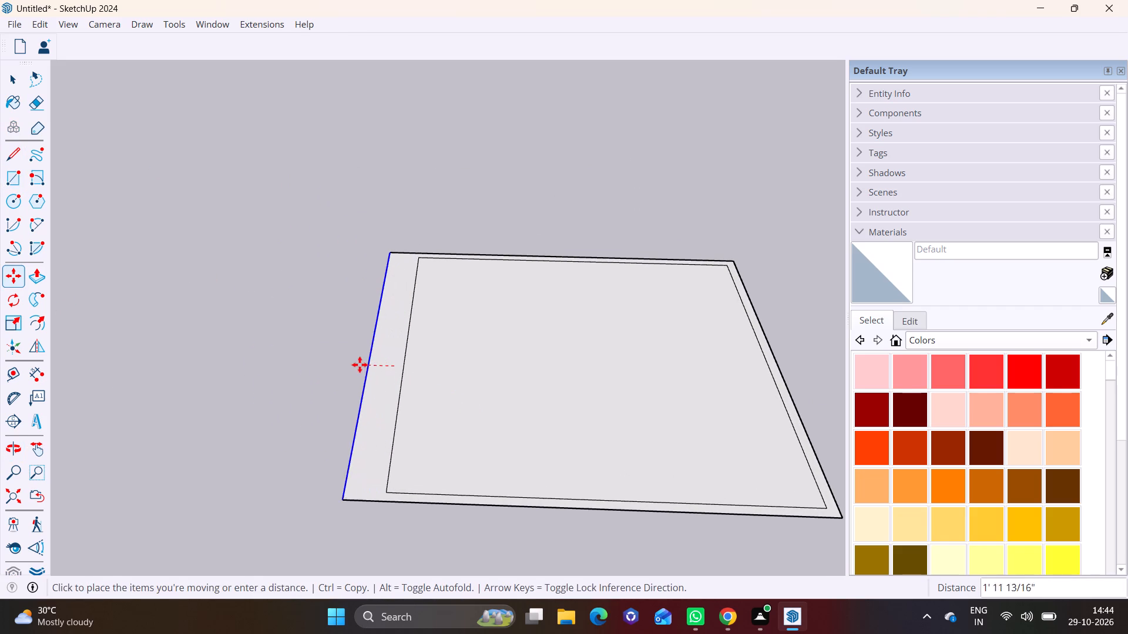
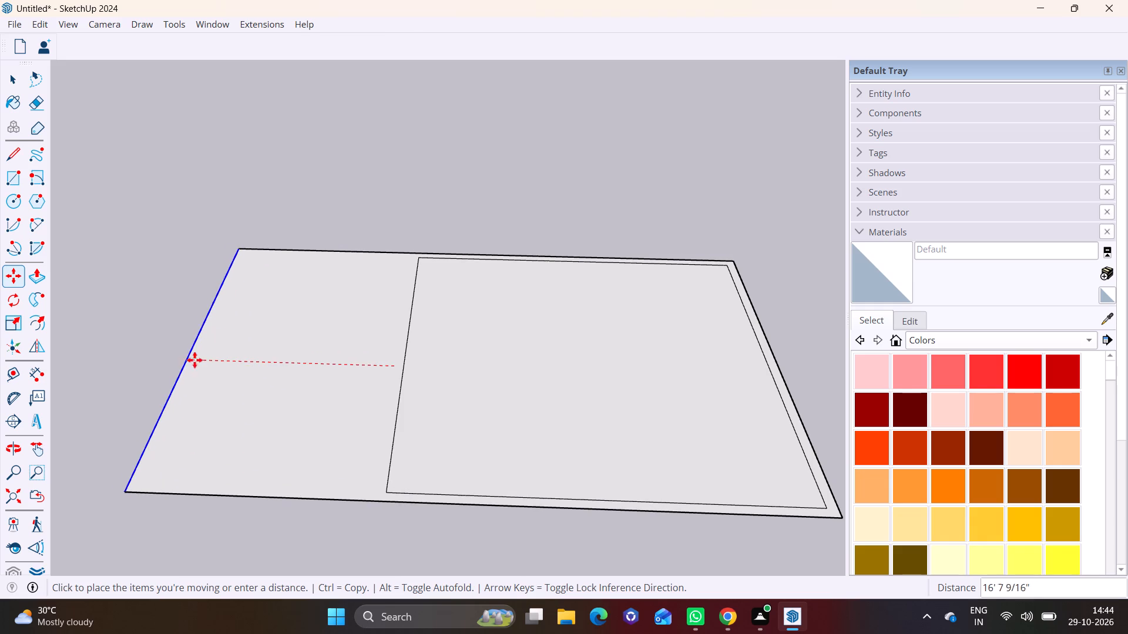
Place the left outer edge of the base at its new position, farther out from the inset outline.
left_click(240, 368)
key("space")
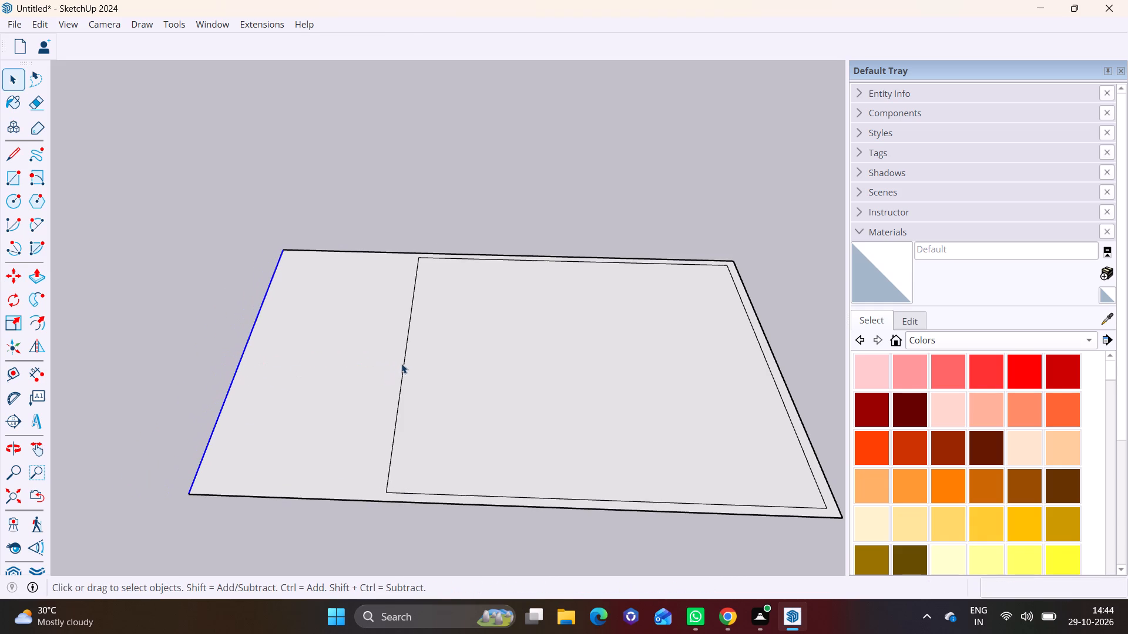
Move the left edge of the inset outline outward until it sits just inside the extended outer edge.
left_click(405, 361)
left_click(10, 279)
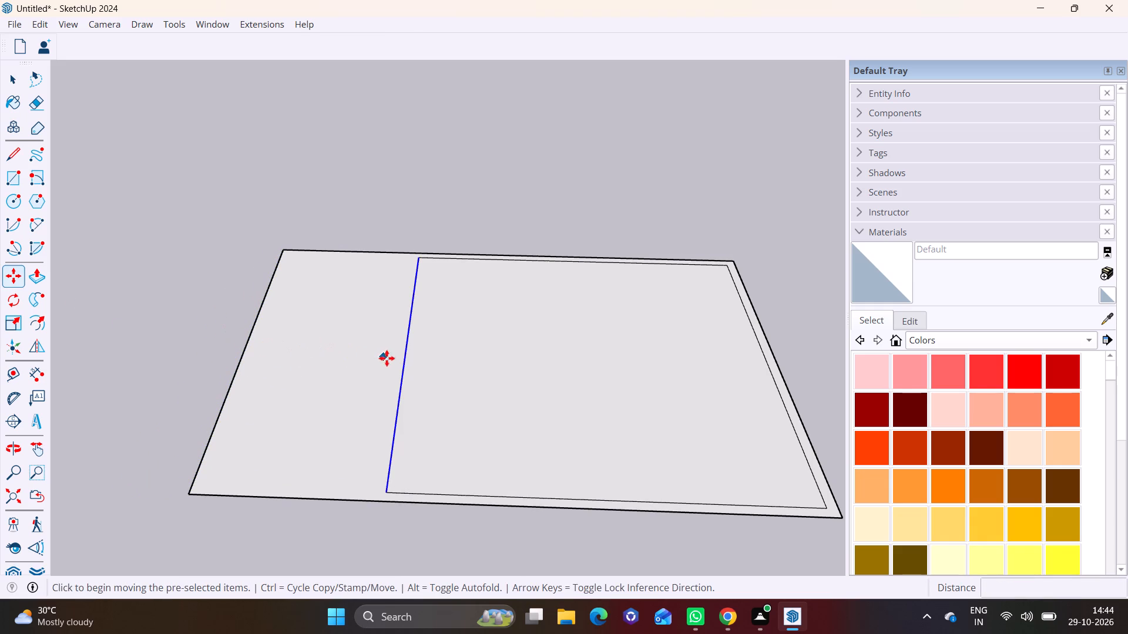
left_click(405, 356)
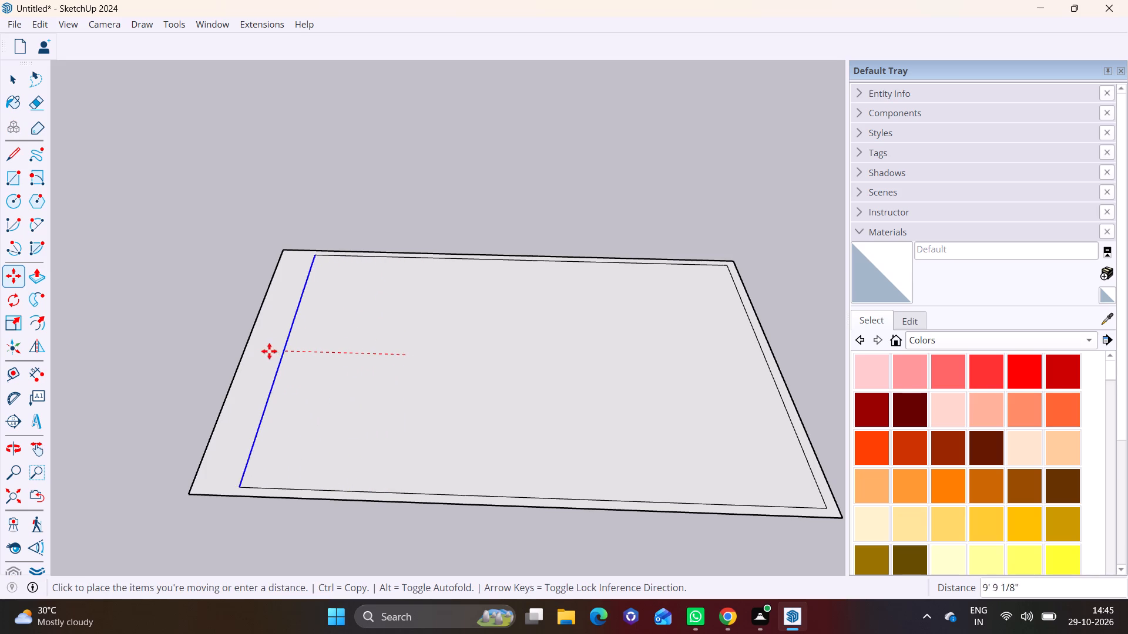
left_click(251, 351)
key("space")
Draw a partition line about 8' inward from the front inset edge, then about 21' across to the left outer edge.
scroll(342, 370, "down", 3)
left_click(10, 153)
scroll(422, 390, "up", 3)
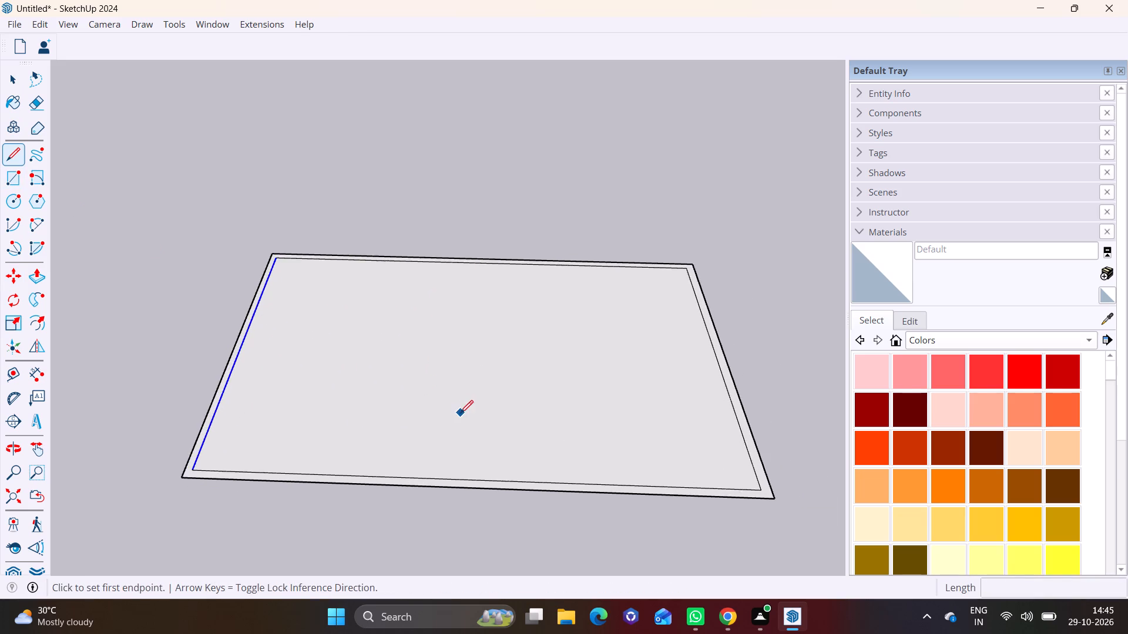
scroll(460, 413, "up", 1)
middle_click_drag(540, 493, 568, 492)
middle_click_drag(542, 480, 549, 483)
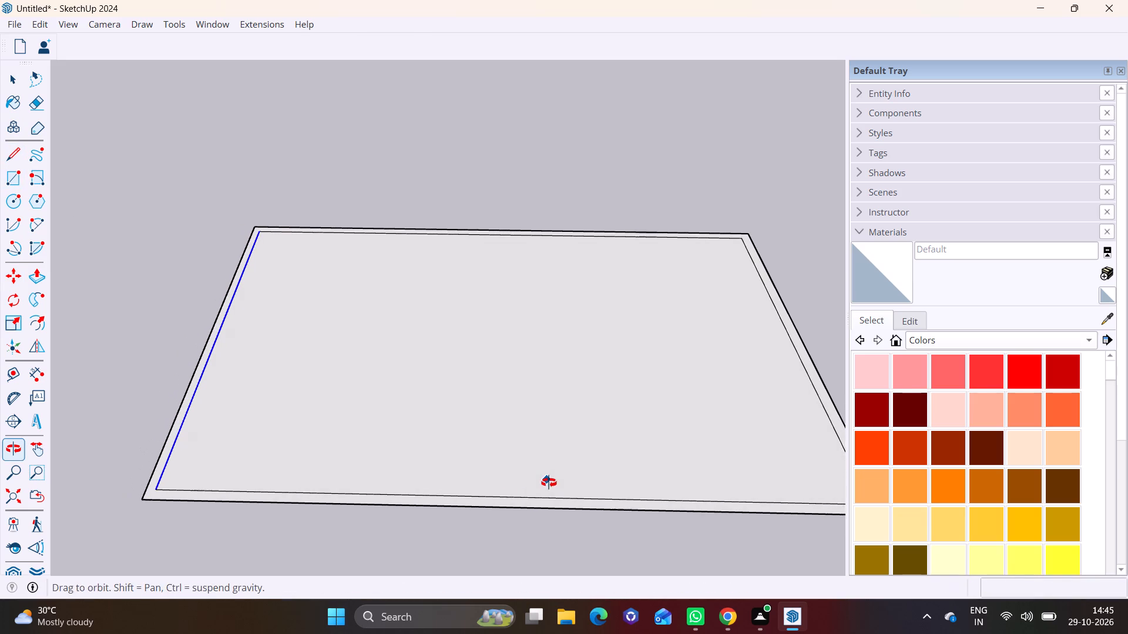
middle_click_drag(549, 483, 550, 483)
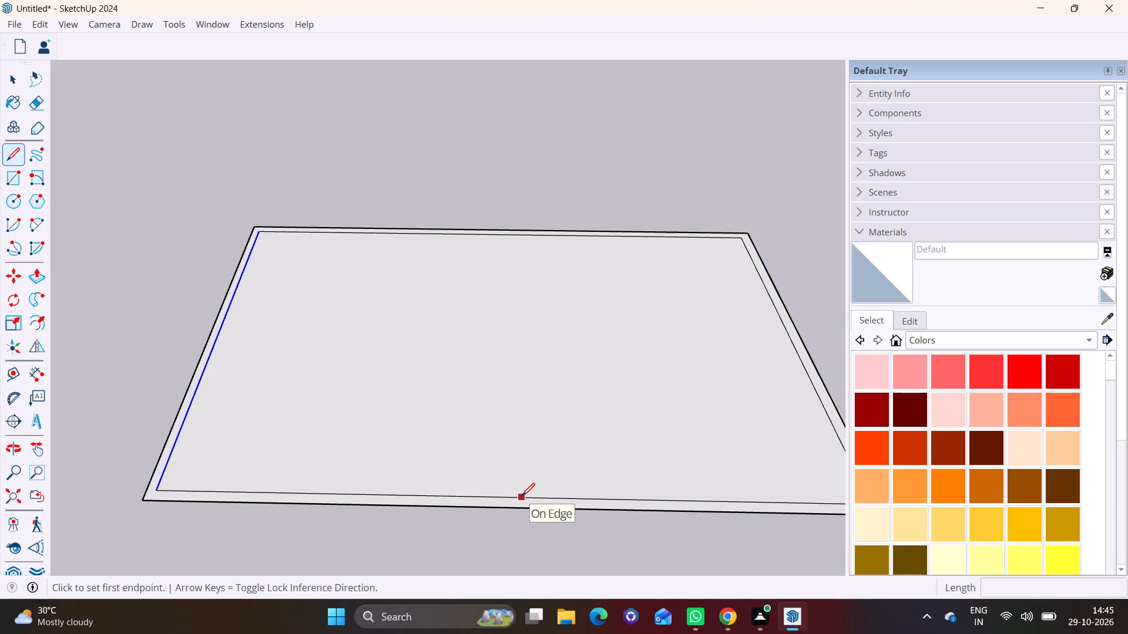
scroll(522, 496, "down", 1)
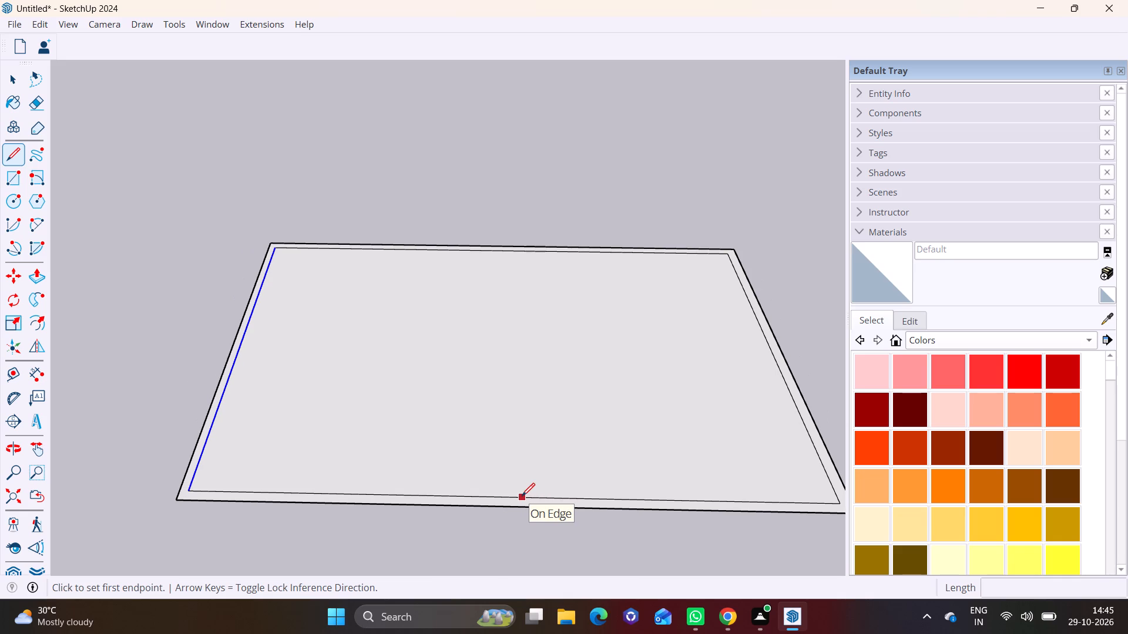
middle_click_drag(522, 496, 454, 495, "shift")
left_click(439, 495)
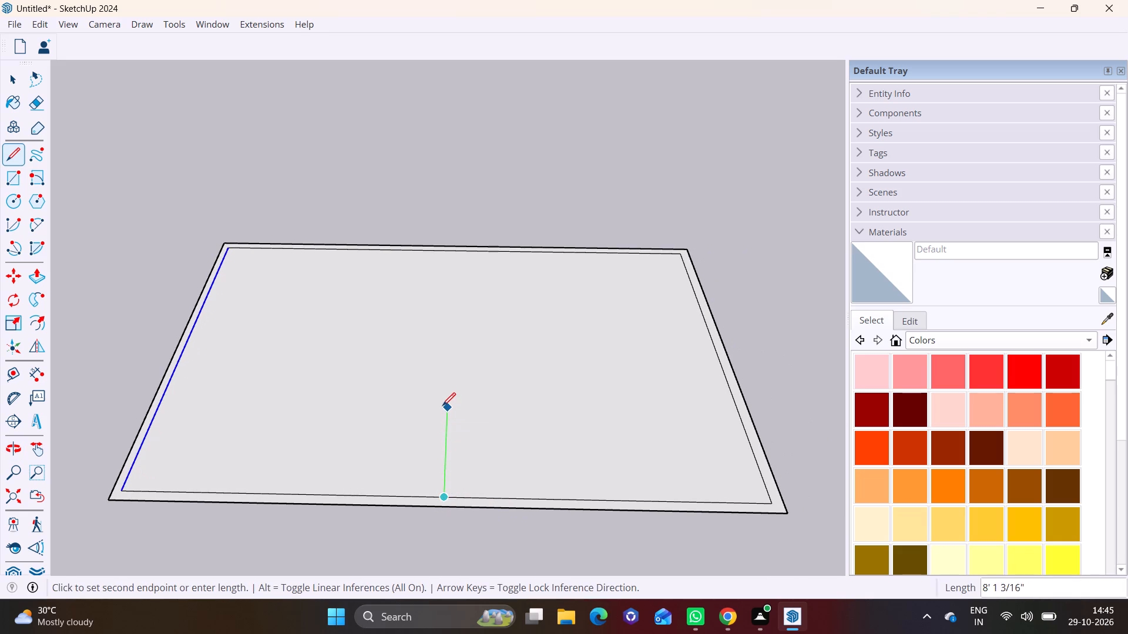
left_click(442, 404)
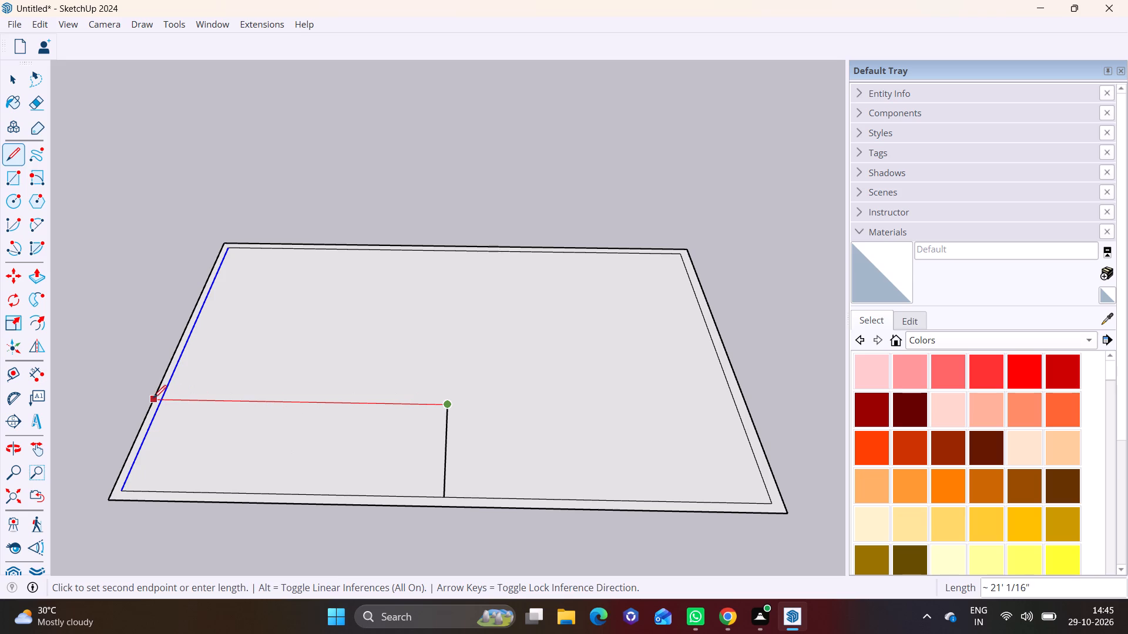
left_click(151, 398)
key("space")
Extend the short partition line from the front inset edge to the front outer edge of the base.
scroll(468, 489, "up", 2)
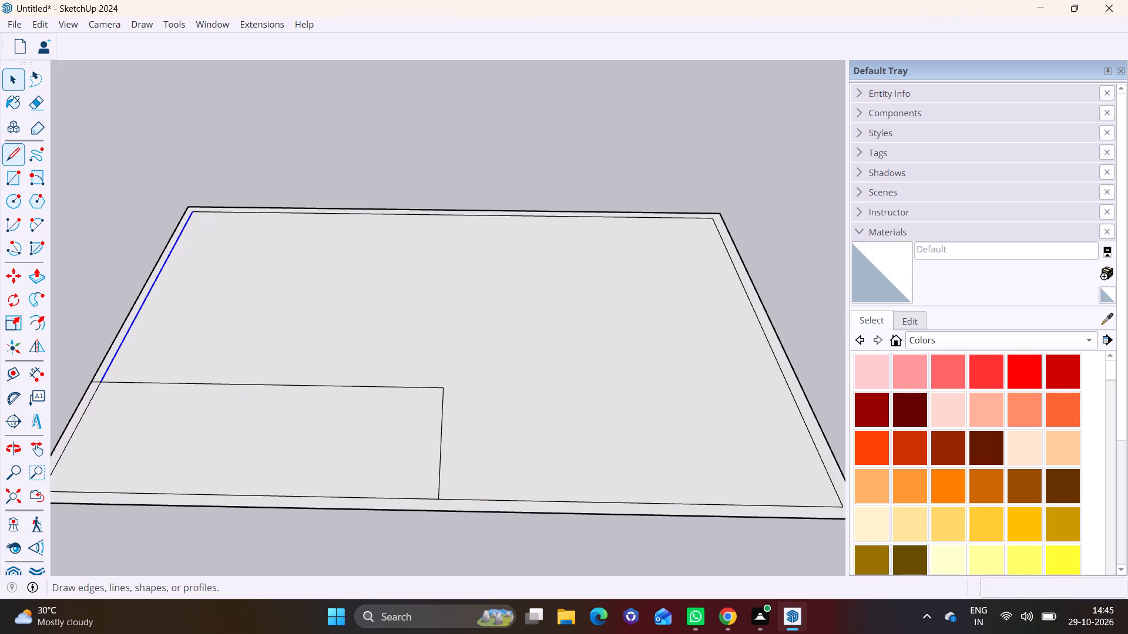
left_click(11, 157)
middle_click_drag(396, 407, 553, 398, "shift")
scroll(594, 467, "up", 2)
left_click(617, 491)
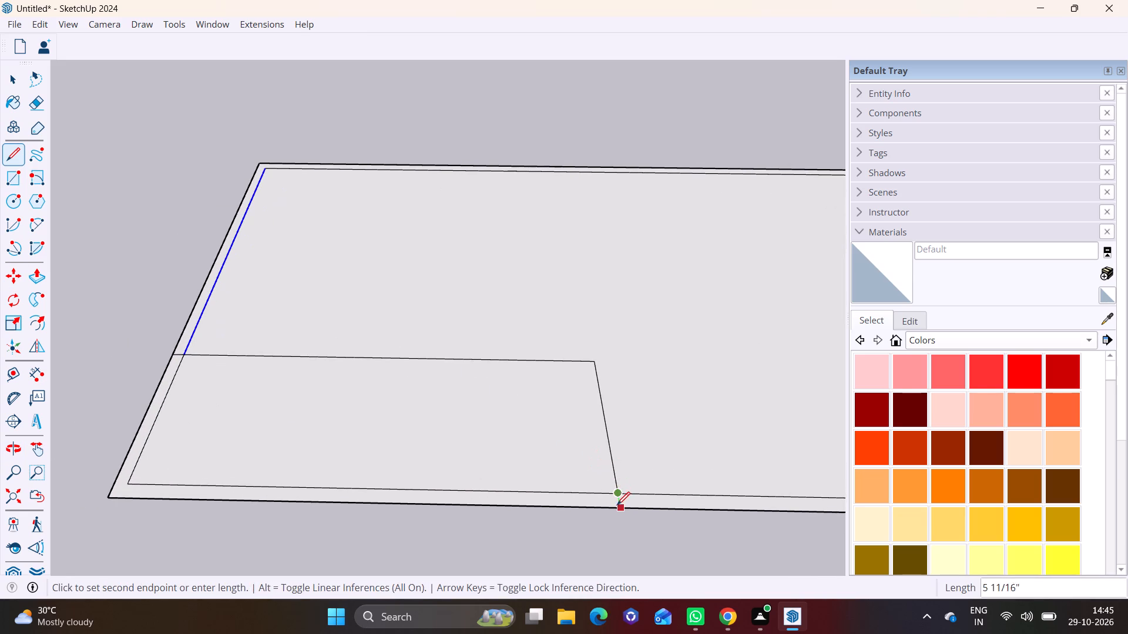
left_click(617, 505)
key("space")
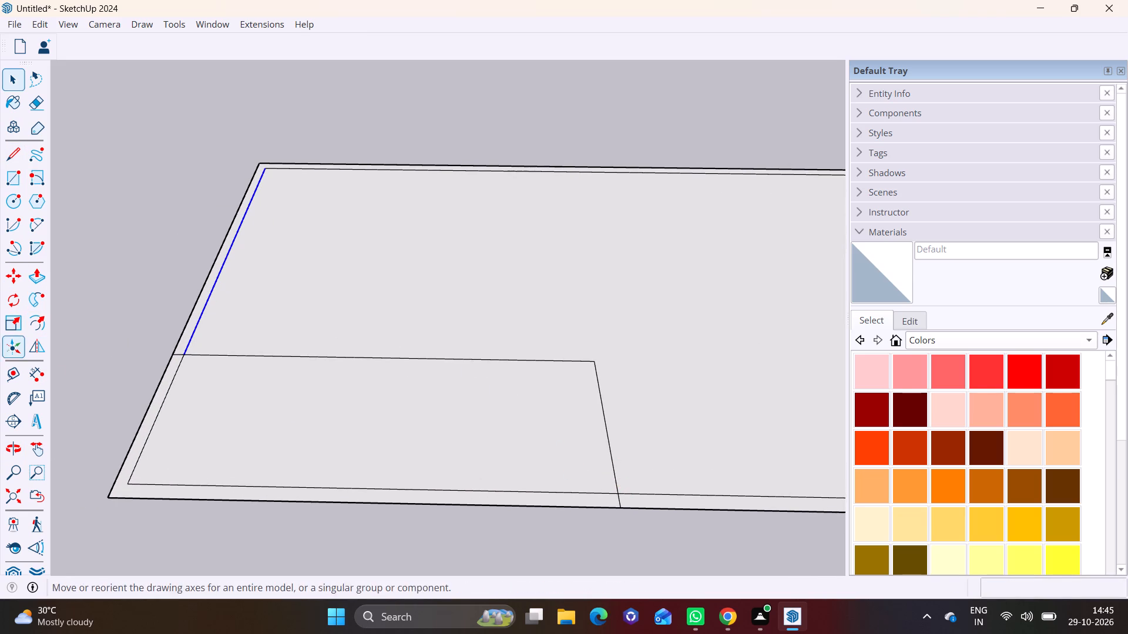
Place guides offset 9" outward from both the long and the short partition lines, away from the corner room.
left_click(11, 372)
left_click(342, 358)
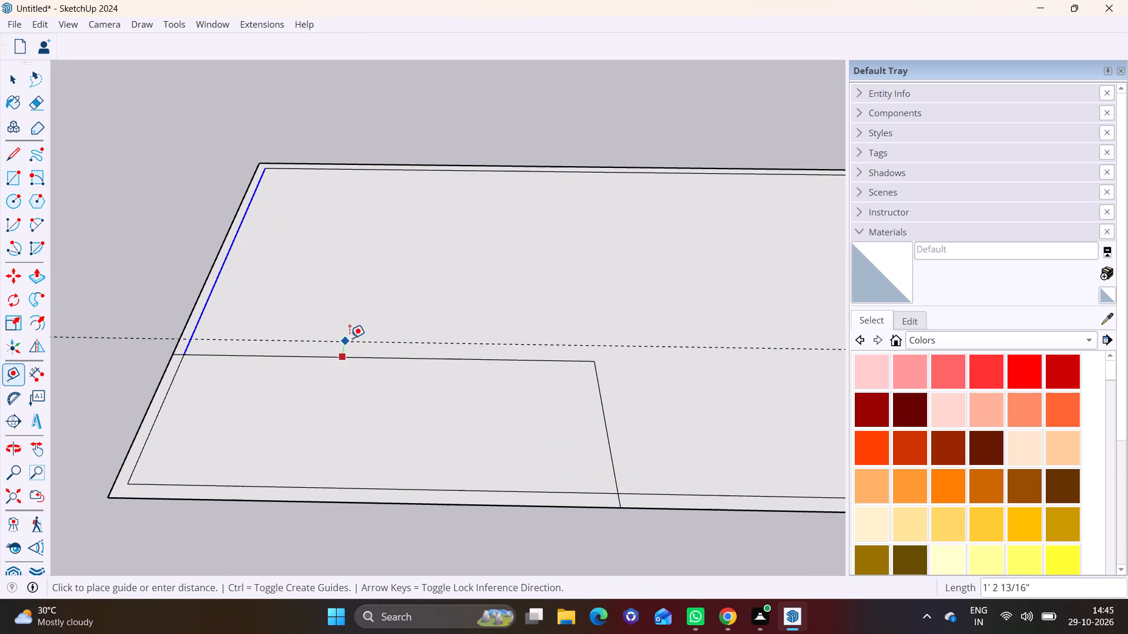
type("9\"")
key("Return")
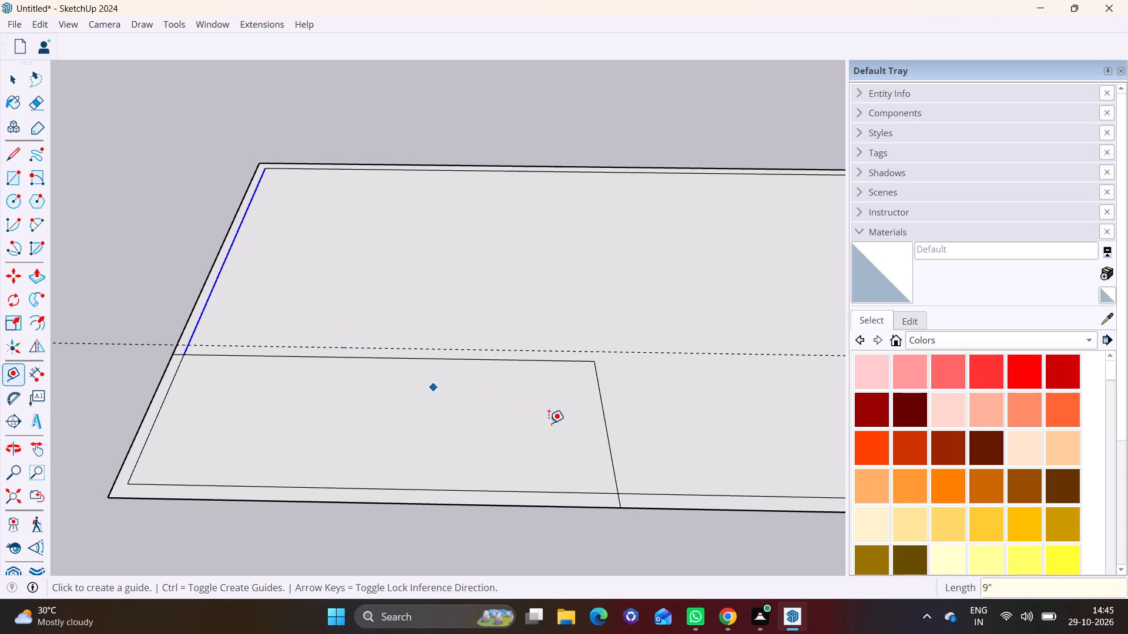
left_click(602, 413)
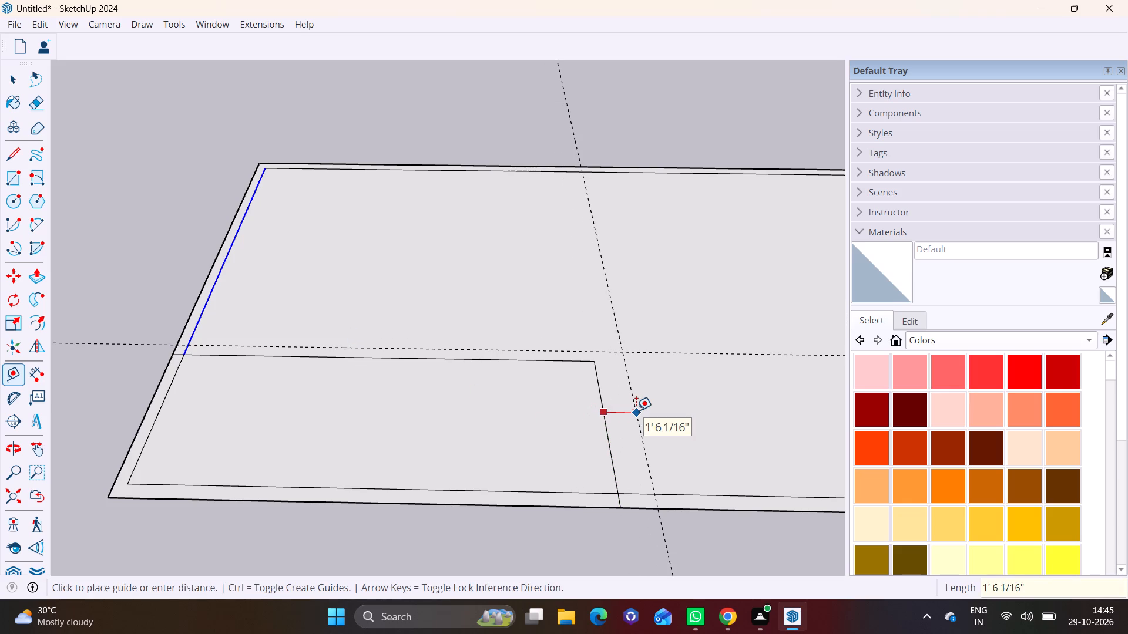
type("9\"")
key("Return")
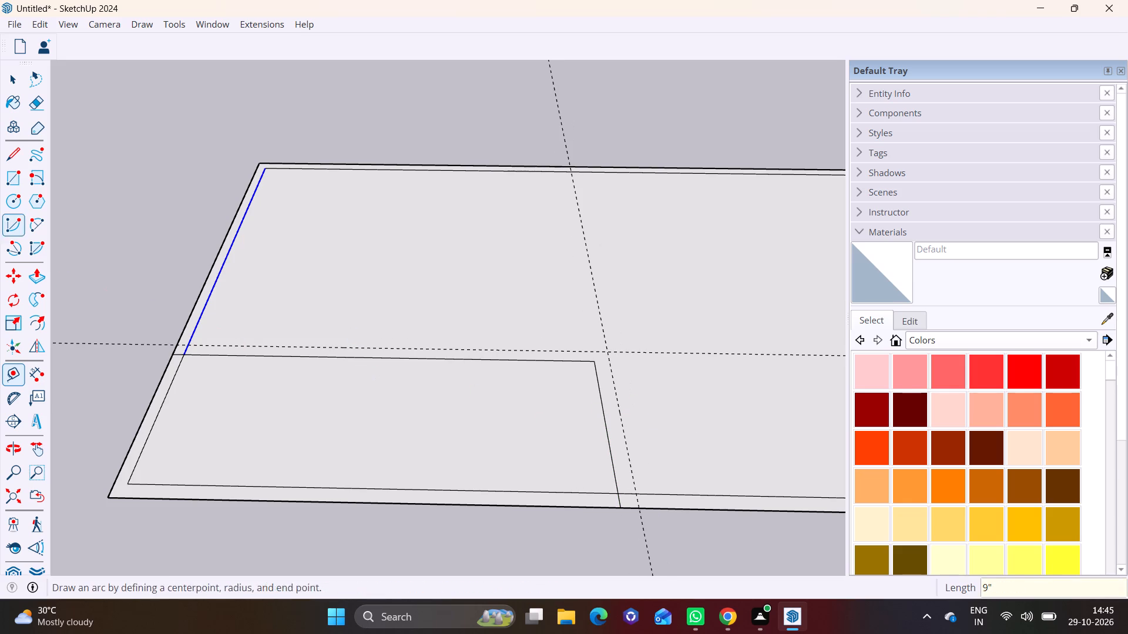
Trace a second partition outline along the guides, about 21' 9" from the left outer edge and about 9' 11" to the front outer edge.
left_click(18, 146)
left_click(180, 345)
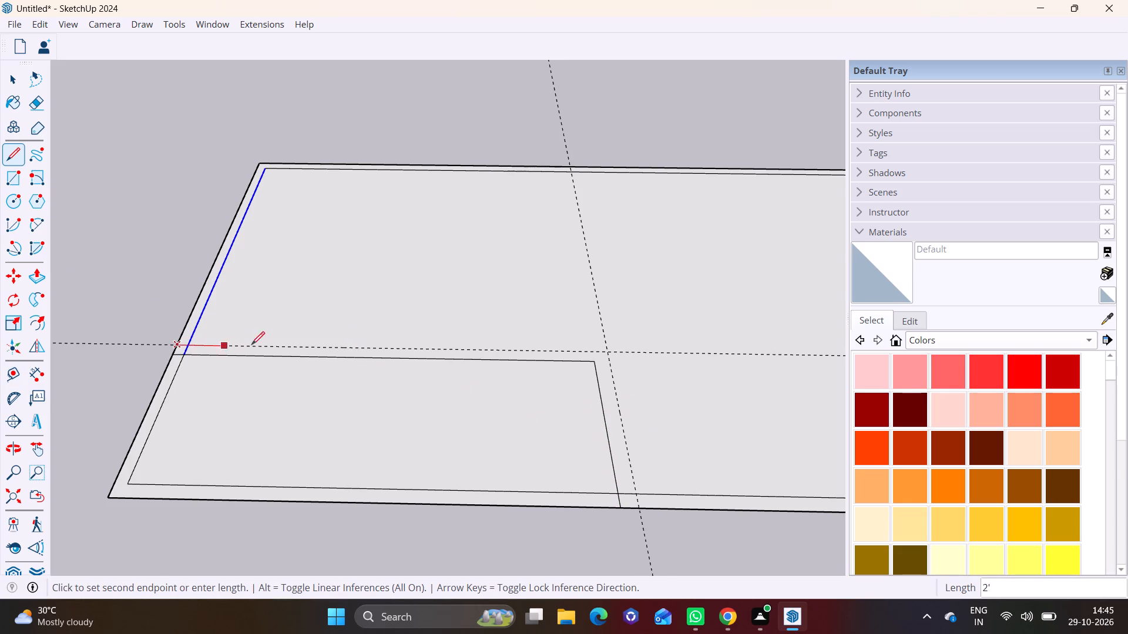
left_click(605, 351)
left_click(637, 509)
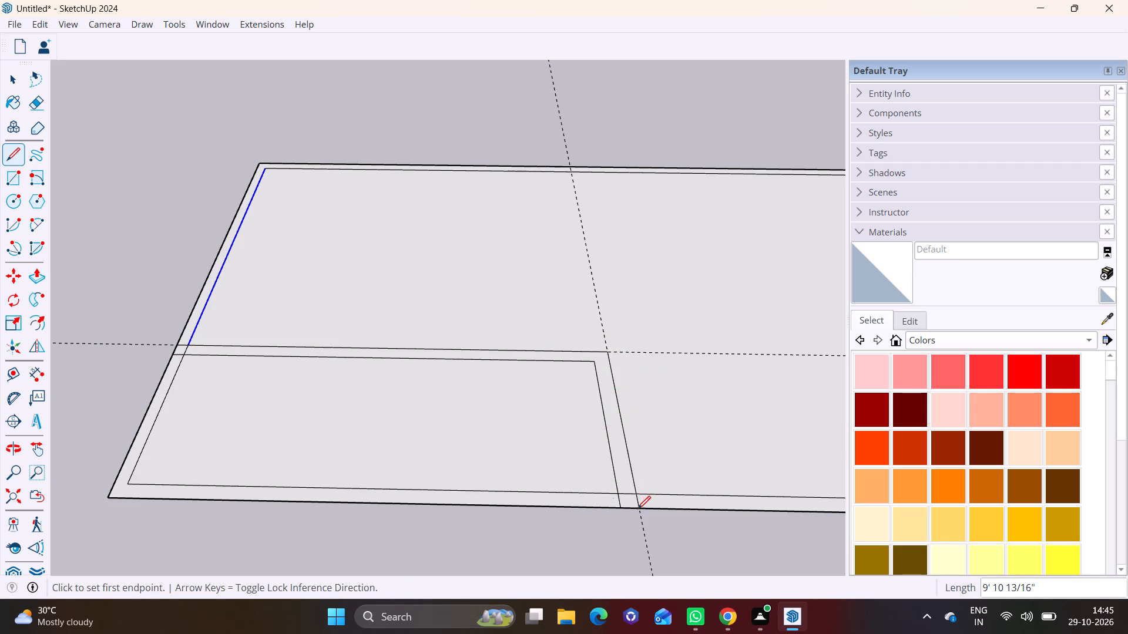
scroll(576, 482, "left", 1)
key("space")
Erase the two construction guides crossing the base.
scroll(394, 437, "down", 2)
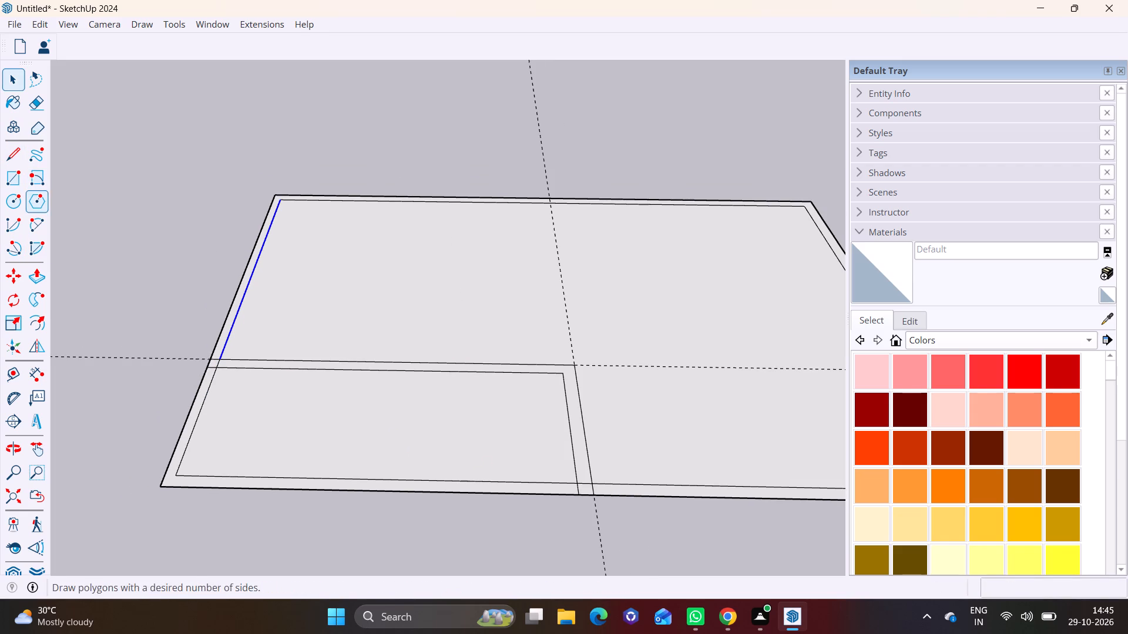
left_click(29, 107)
left_click_drag(495, 282, 602, 288)
left_click_drag(606, 305, 636, 417)
Erase the upper partition line's segment across the left wall band and the inset segment between the two partition lines.
scroll(636, 417, "down", 6)
middle_click_drag(636, 417, 635, 418, "shift")
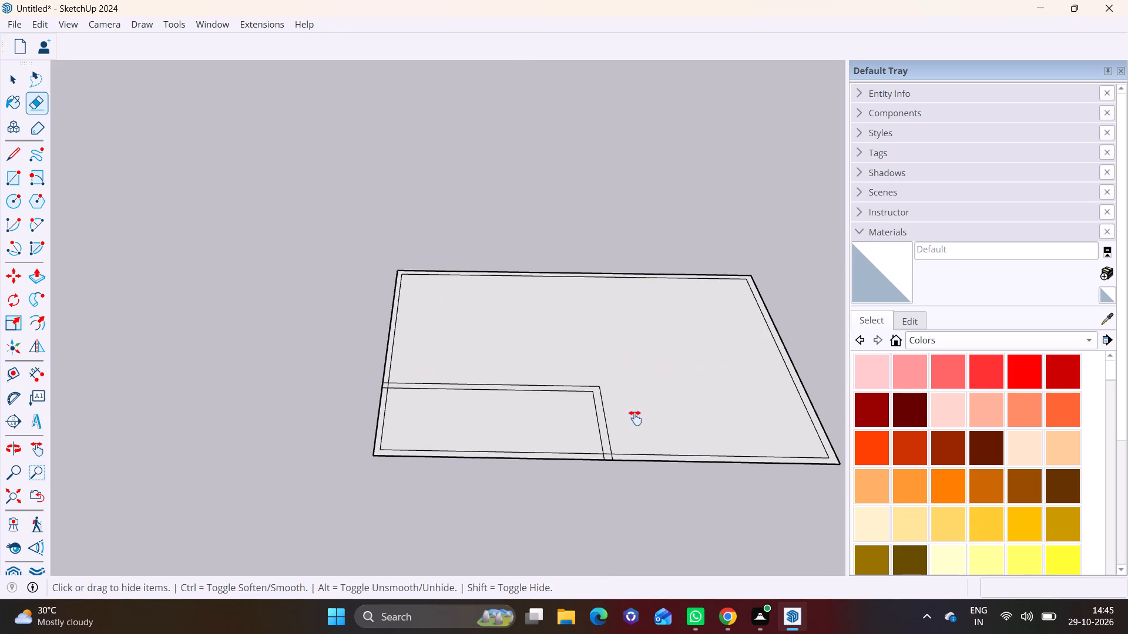
middle_click_drag(635, 418, 437, 402, "shift")
middle_click_drag(390, 400, 390, 444)
scroll(385, 403, "up", 4)
middle_click_drag(461, 429, 550, 389, "shift")
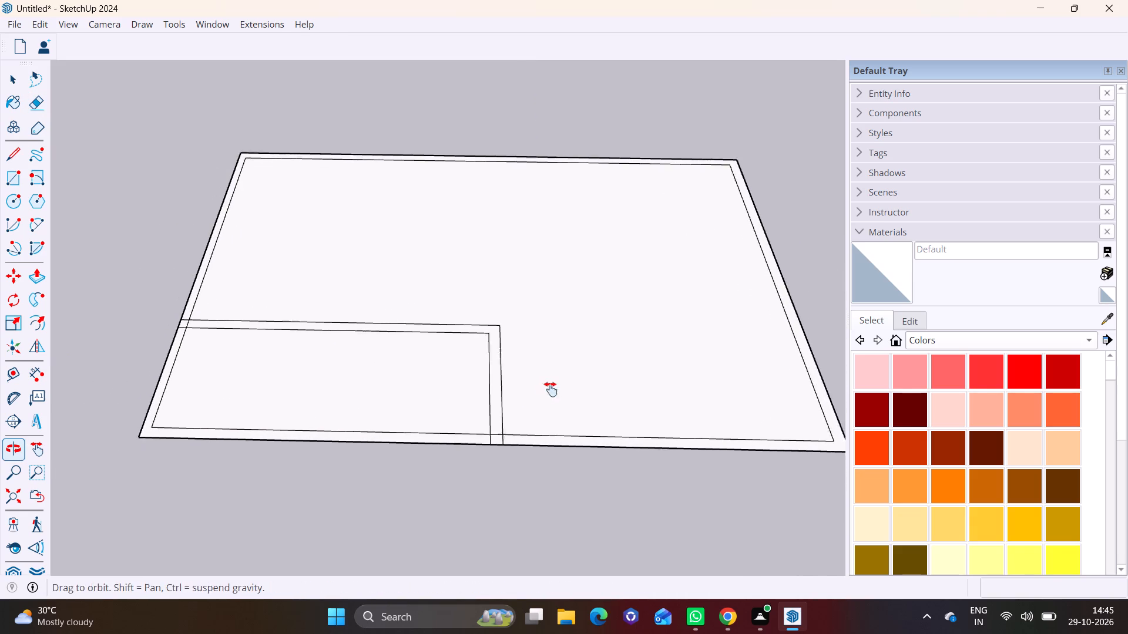
middle_click_drag(550, 389, 553, 387, "shift")
scroll(227, 325, "up", 8)
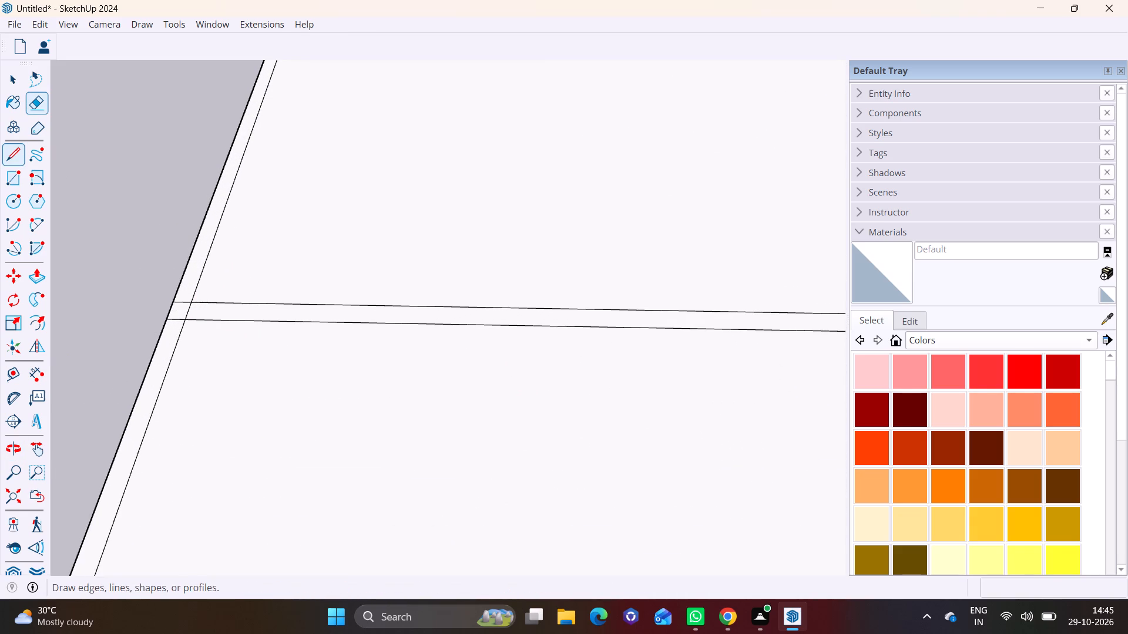
left_click(9, 158)
scroll(199, 256, "up", 2)
scroll(183, 308, "up", 2)
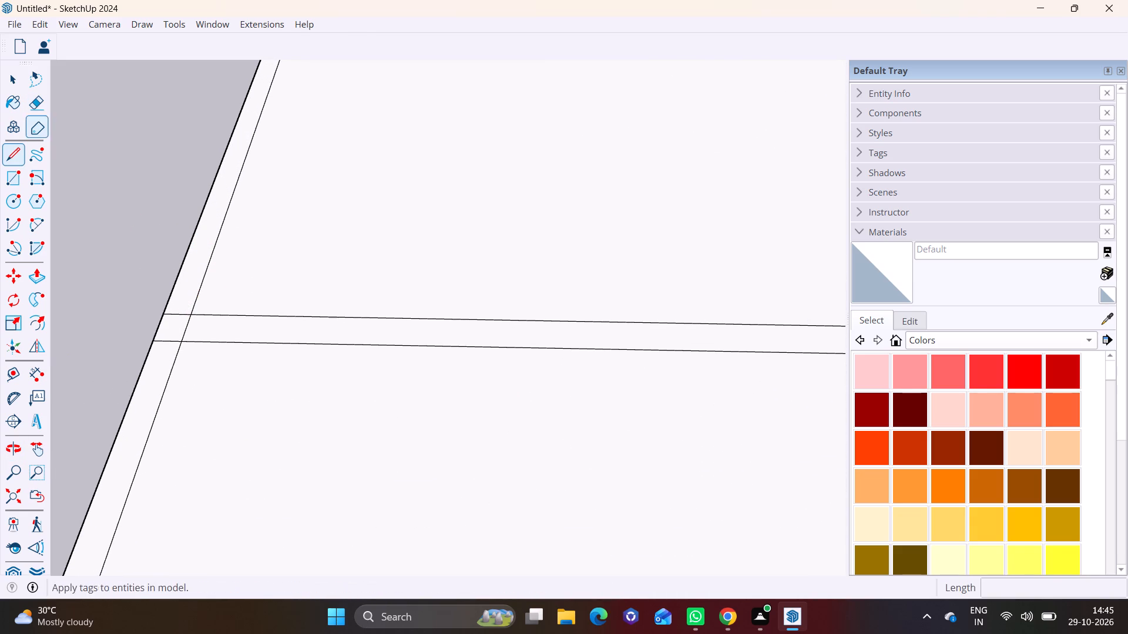
left_click(36, 97)
scroll(142, 288, "up", 4)
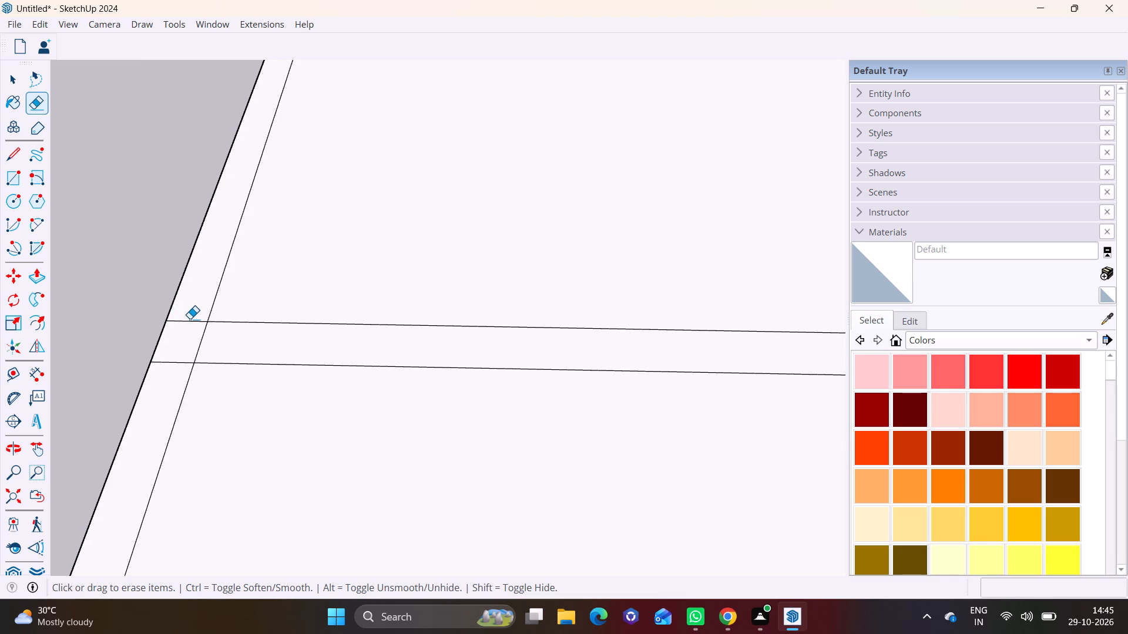
left_click(189, 322)
left_click(200, 335)
left_click(203, 333)
Erase the overlapping segments where the outer partition line meets the front wall band, joining the partition to the wall strip.
scroll(320, 340, "down", 12)
middle_click_drag(652, 419, 171, 261)
scroll(406, 403, "up", 8)
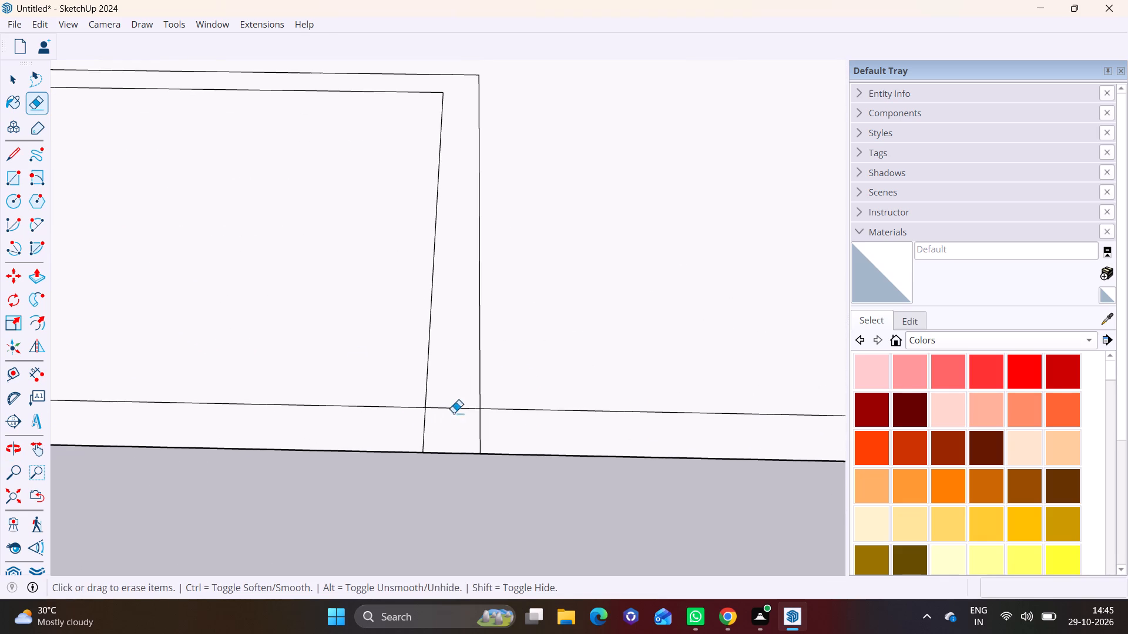
left_click_drag(454, 396, 454, 419)
left_click_drag(458, 421, 513, 435)
Select the wall strip joined to the L-shaped partition and start a Push/Pull on it.
scroll(431, 388, "down", 14)
middle_click_drag(412, 406, 427, 409, "shift")
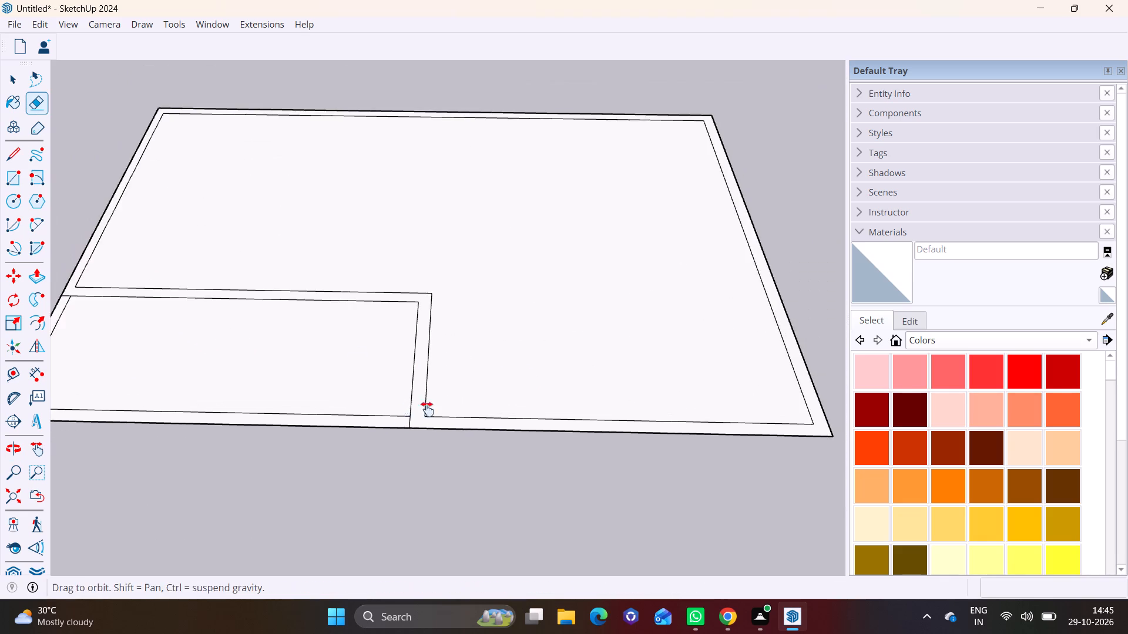
middle_click_drag(427, 409, 482, 415, "shift")
left_click(12, 80)
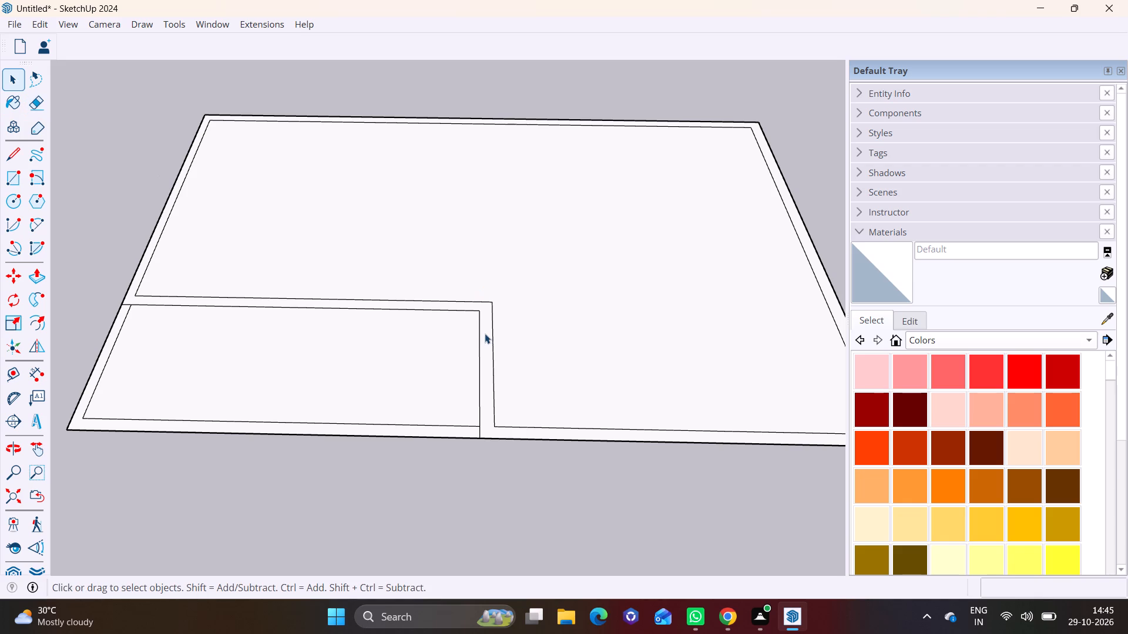
left_click(485, 344)
left_click(39, 274)
left_click(224, 295)
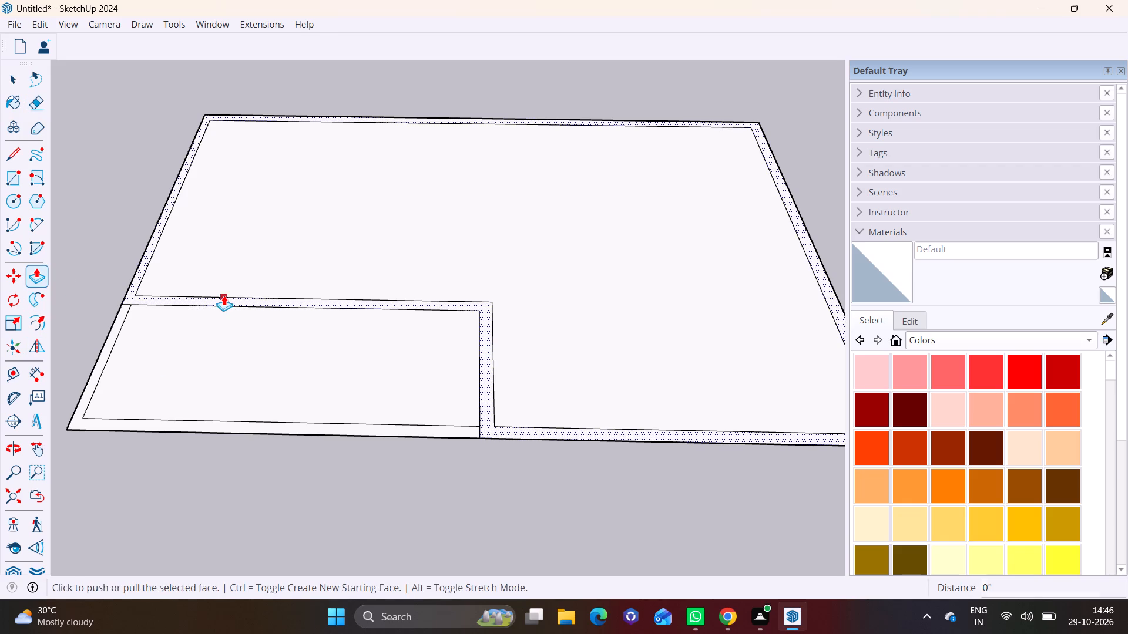
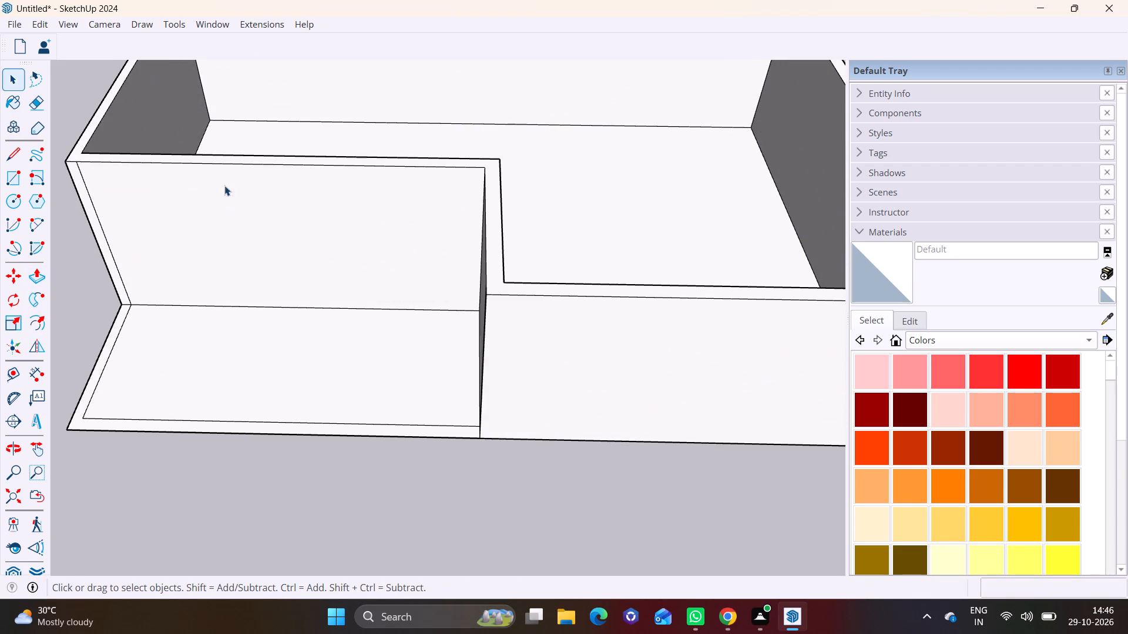
Start a Rotated Rectangle on the building's underside with its baseline along the back wall's outer bottom edge, corner to corner.
scroll(224, 186, "down", 10)
middle_click_drag(257, 217, 297, 336, "shift")
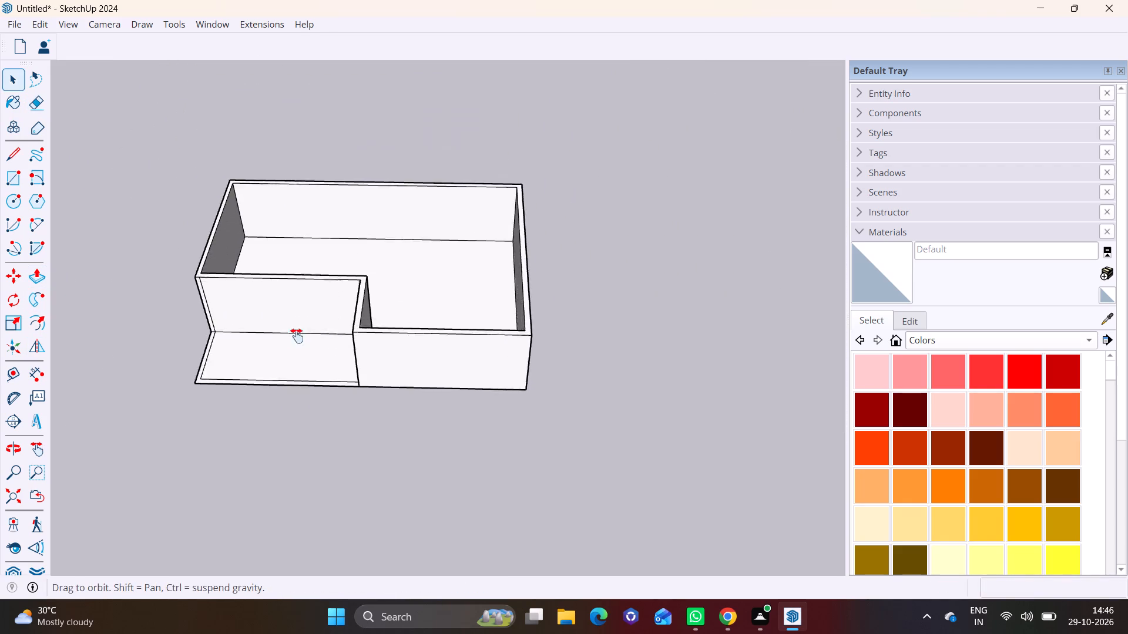
middle_click_drag(297, 336, 316, 372, "shift")
middle_click_drag(313, 401, 294, 165)
middle_click_drag(315, 407, 311, 114)
middle_click_drag(296, 382, 291, 255)
middle_click_drag(319, 480, 300, 395, "shift")
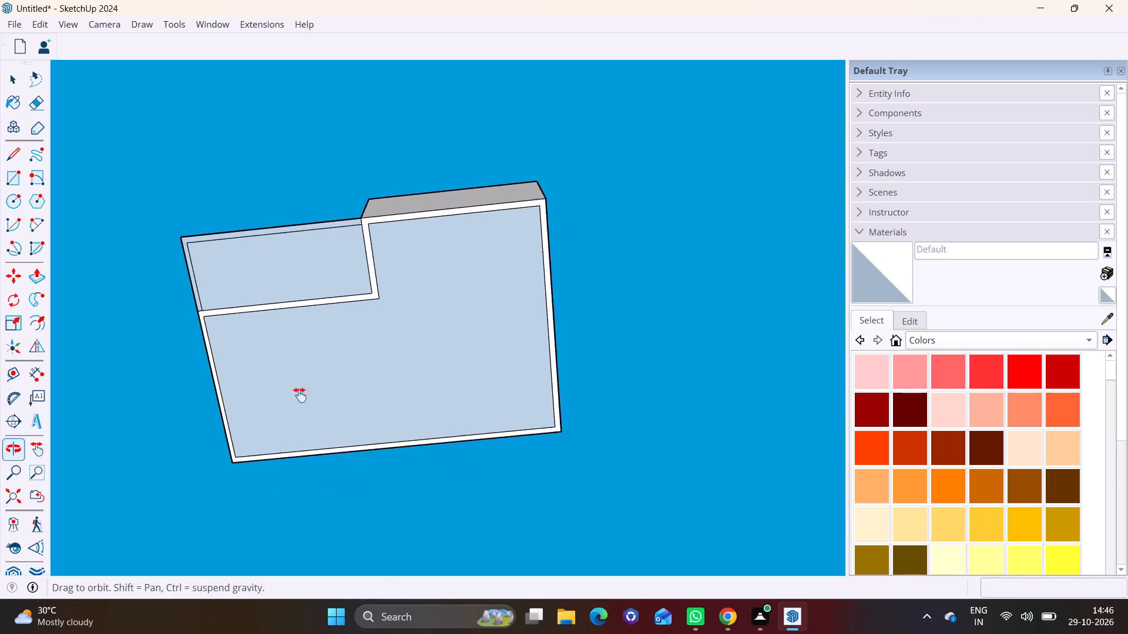
middle_click_drag(300, 395, 299, 355, "shift")
middle_click_drag(395, 331, 422, 403)
scroll(283, 348, "up", 2)
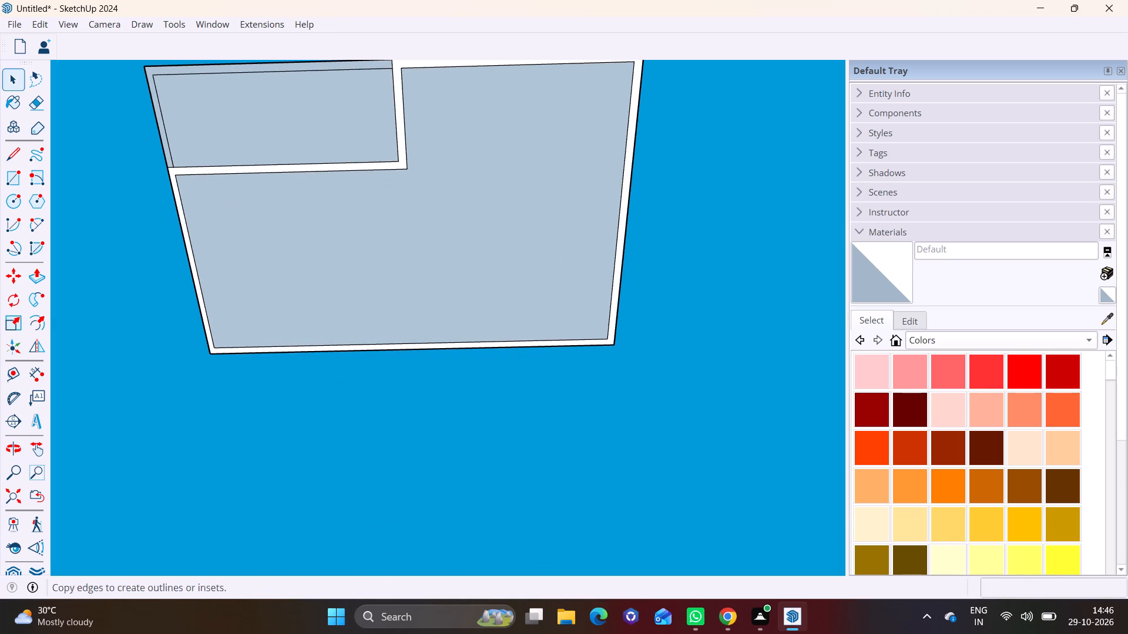
left_click(39, 177)
scroll(213, 358, "up", 3)
left_click(213, 355)
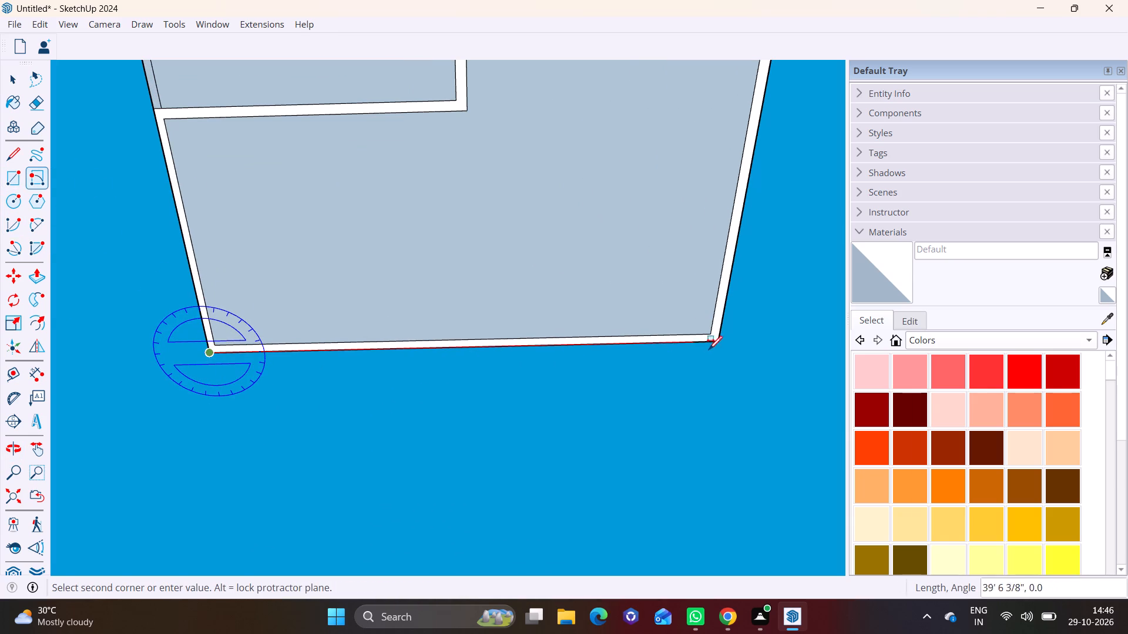
left_click(717, 343)
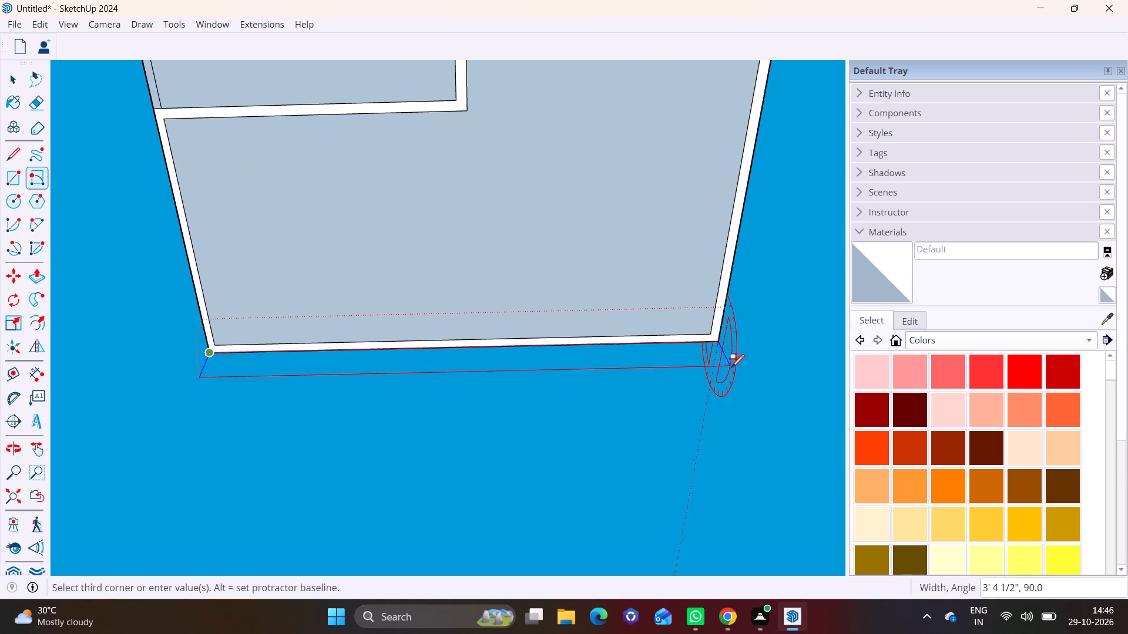
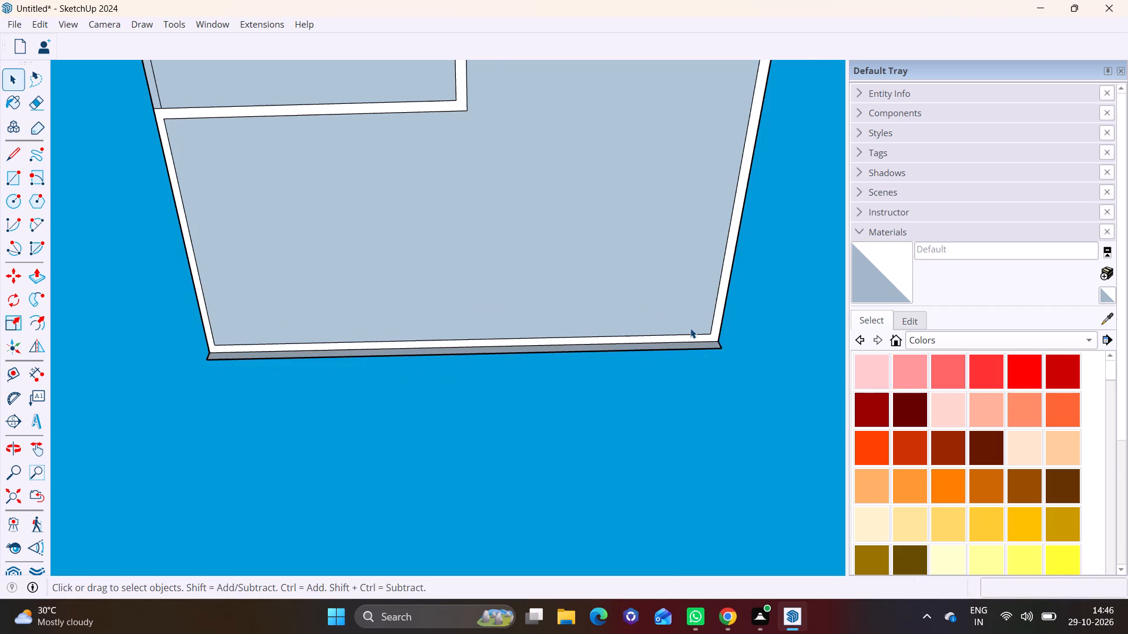
Group the narrow strip face hanging below the back wall together with its bounding edges.
middle_click_drag(690, 328, 692, 342)
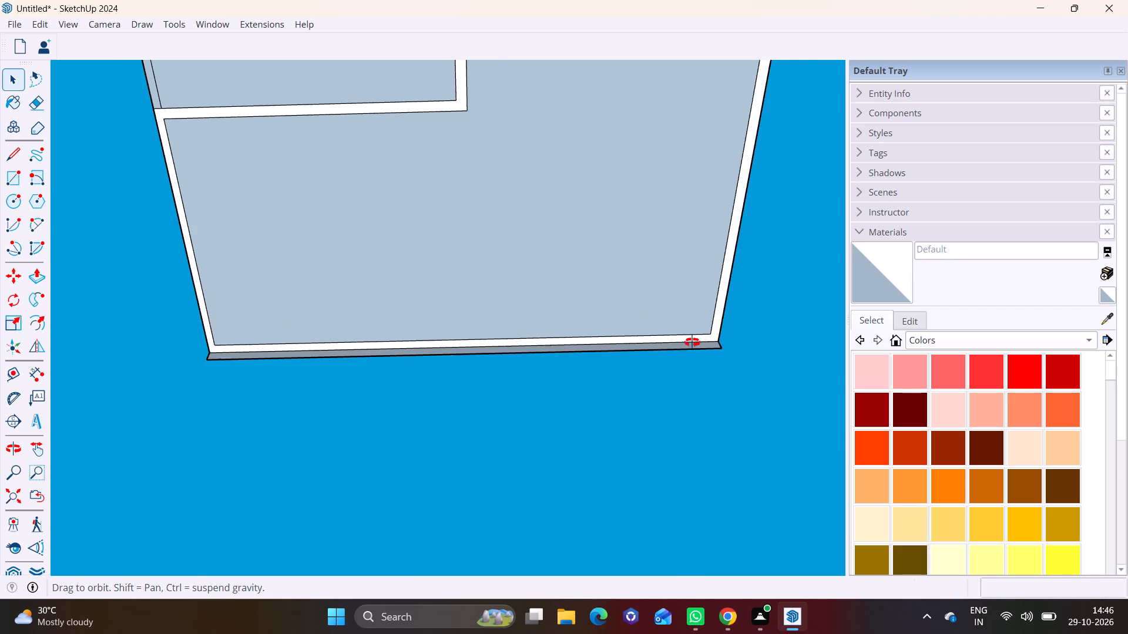
middle_click_drag(692, 342, 967, 477)
middle_click_drag(430, 245, 422, 303)
scroll(338, 279, "up", 7)
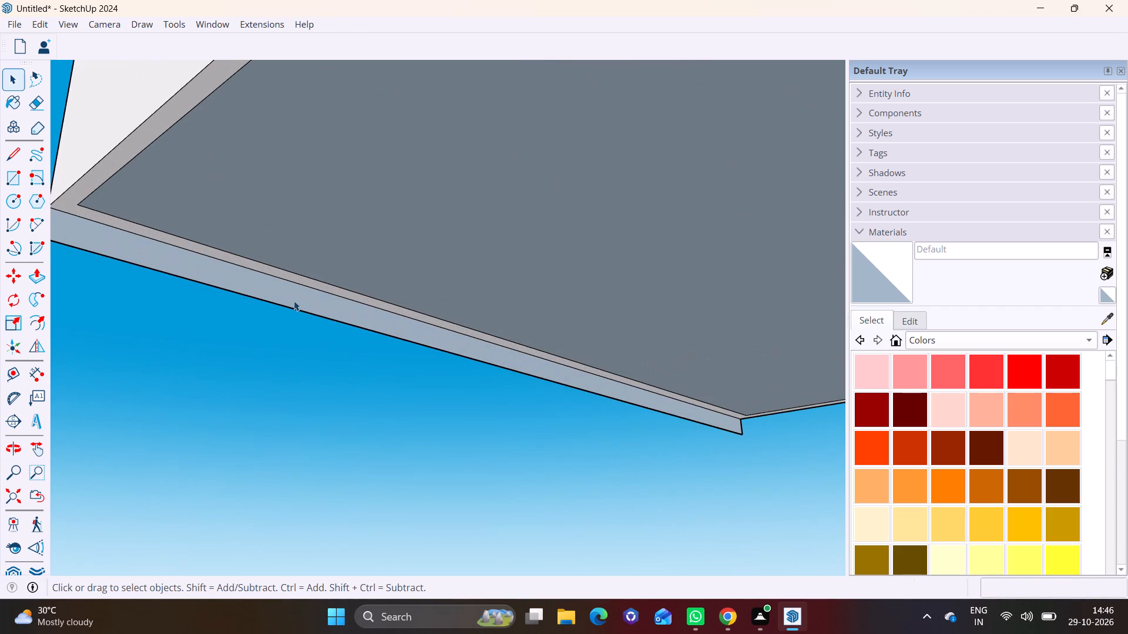
double_click(294, 301)
right_click(294, 301)
left_click(344, 437)
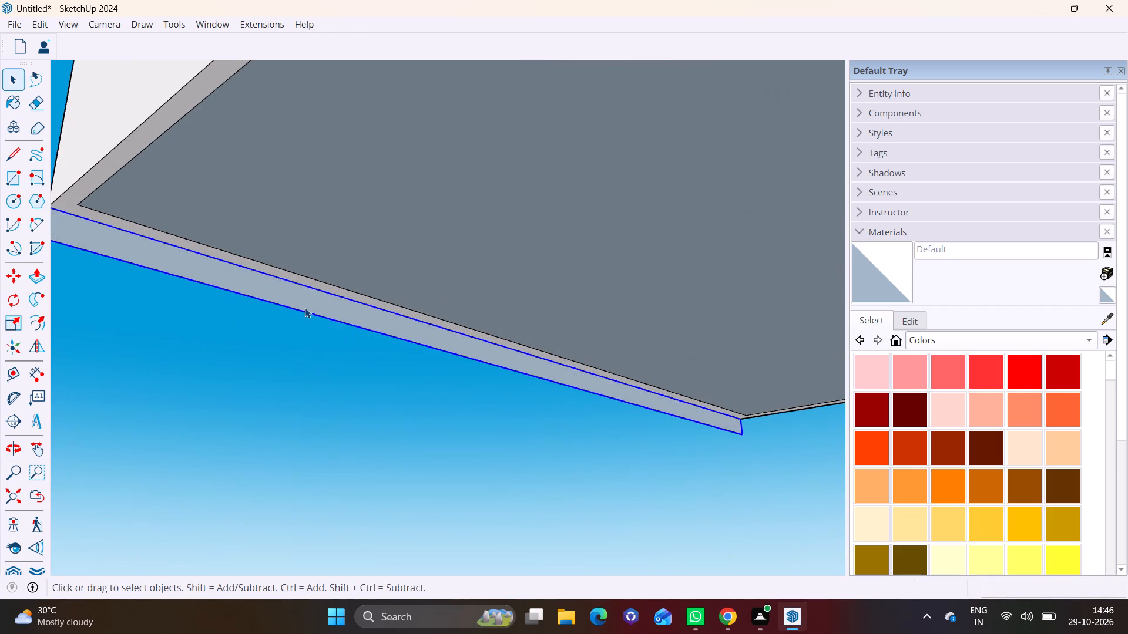
Inside the strip's group, extrude its face 30' beneath the building to the front edge as a floor slab, then leave the group.
triple_click(304, 305)
left_click(304, 304)
left_click(34, 272)
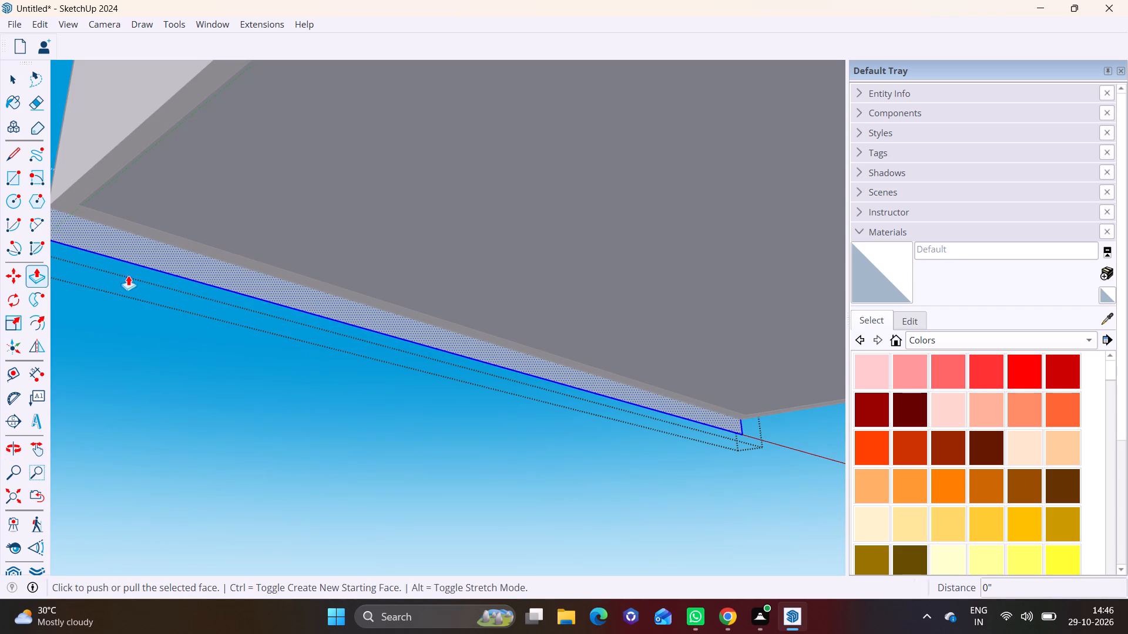
left_click(157, 259)
scroll(267, 234, "down", 7)
middle_click_drag(495, 153, 397, 312)
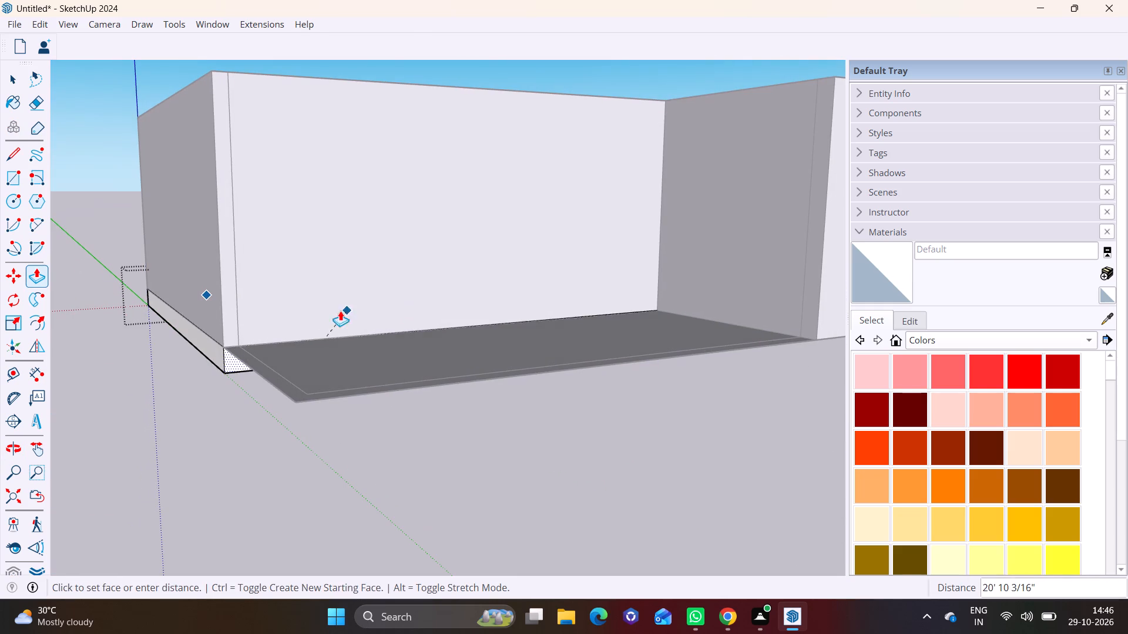
left_click(817, 309)
key("space")
left_click(703, 446)
Select the whole storey including its floor slab and copy it 11' straight up, stacking it on the original.
scroll(657, 445, "down", 8)
middle_click_drag(644, 439, 491, 492)
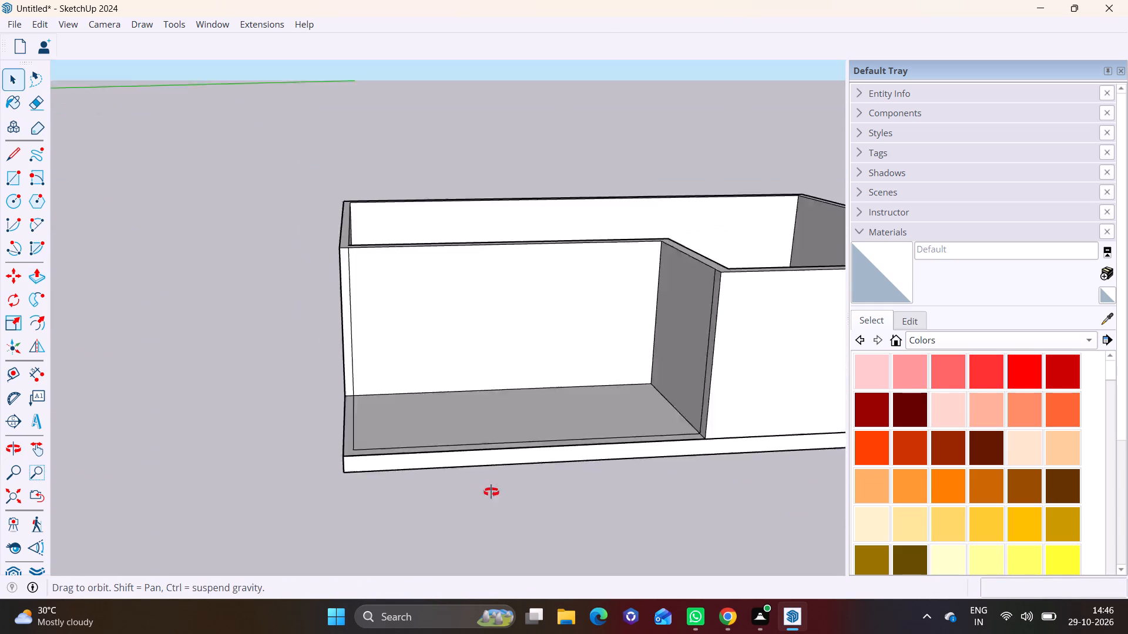
middle_click_drag(491, 492, 488, 531)
scroll(548, 460, "down", 8)
middle_click_drag(333, 427, 142, 400, "shift")
middle_click_drag(298, 439, 291, 504)
scroll(365, 466, "down", 4)
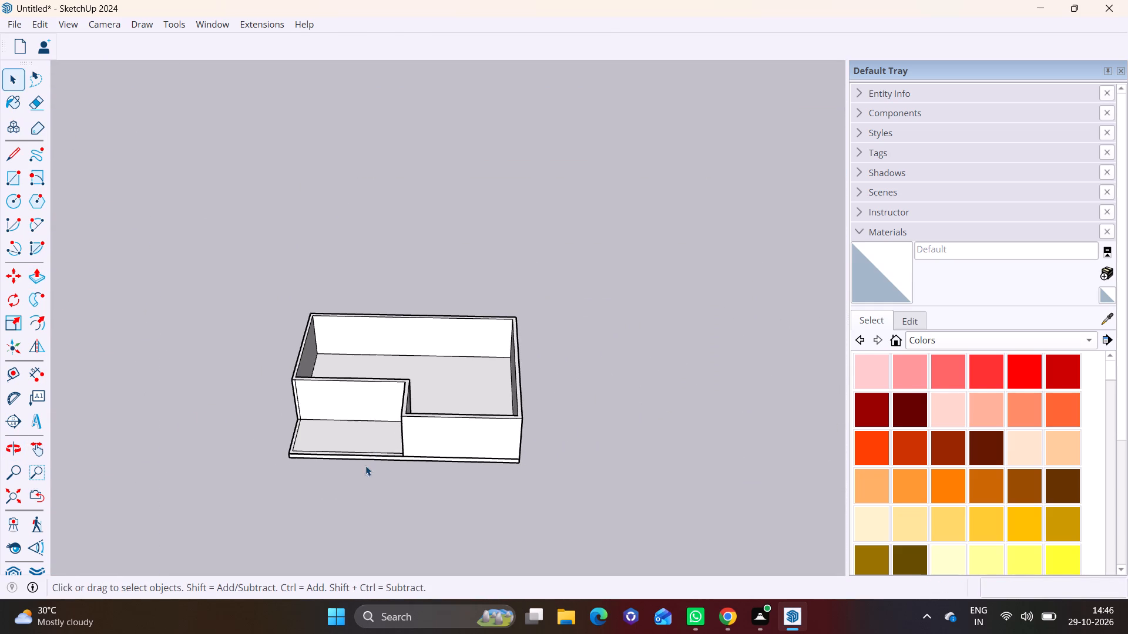
left_click_drag(150, 234, 606, 504)
scroll(514, 488, "up", 6)
key("m")
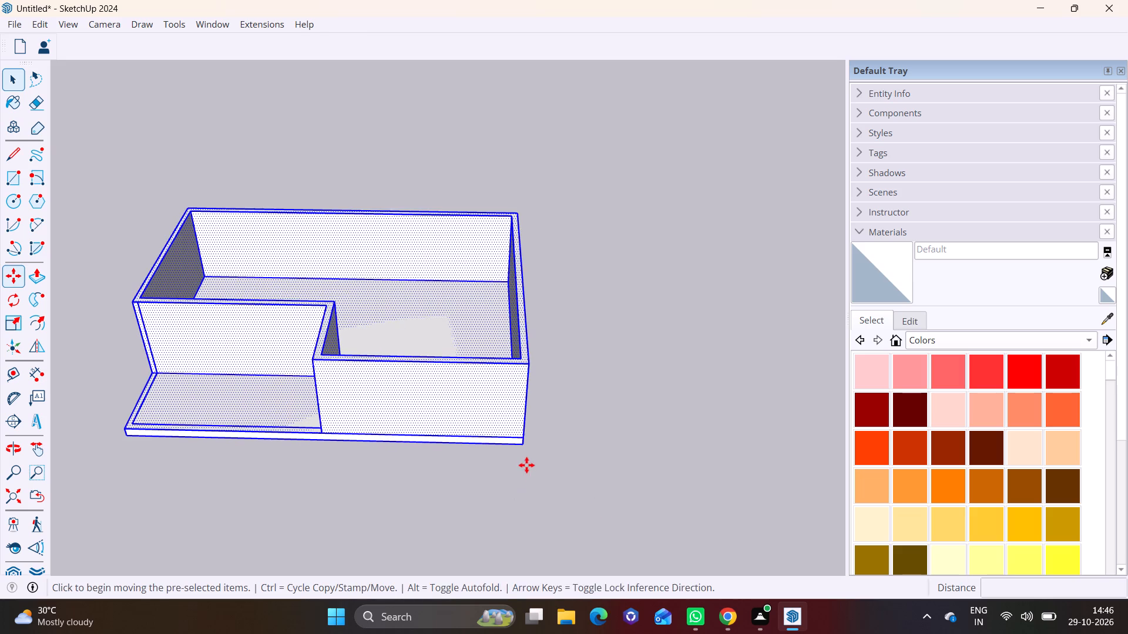
left_click(524, 445)
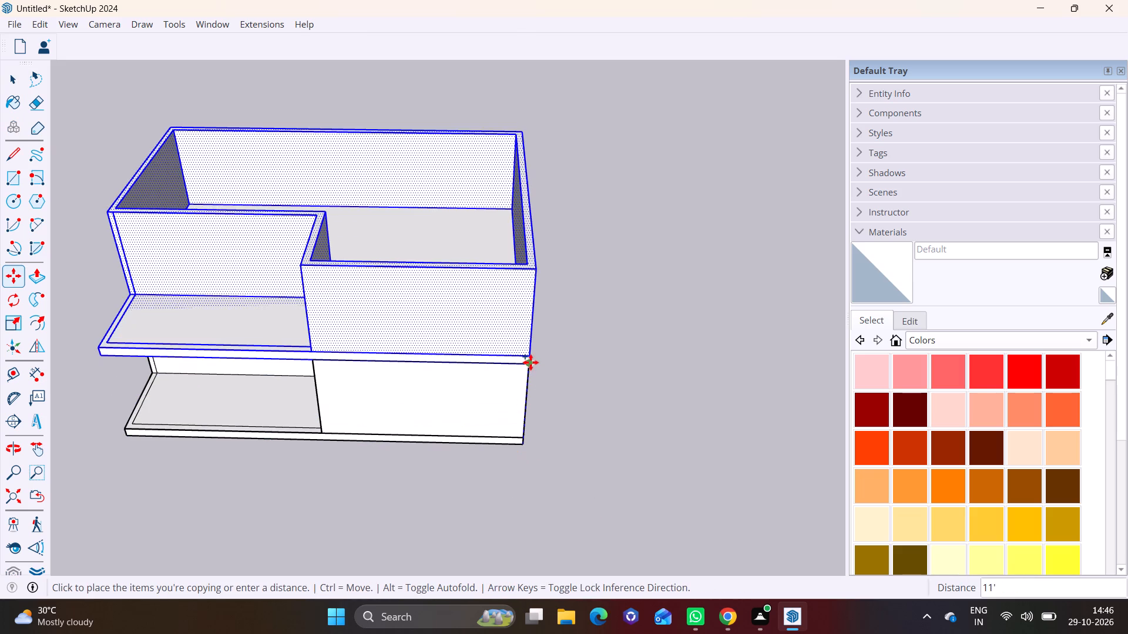
left_click(531, 359)
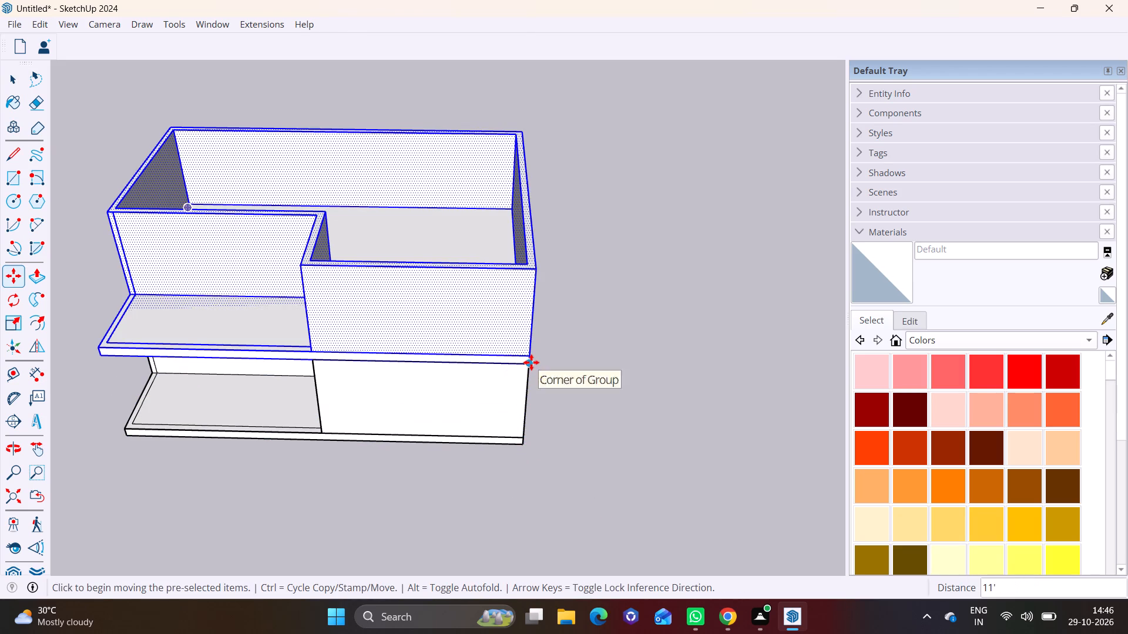
Copy the topmost storey upward two more times, snapping each copy onto the wall top below to stack four storeys.
left_click(531, 362)
left_click(532, 266)
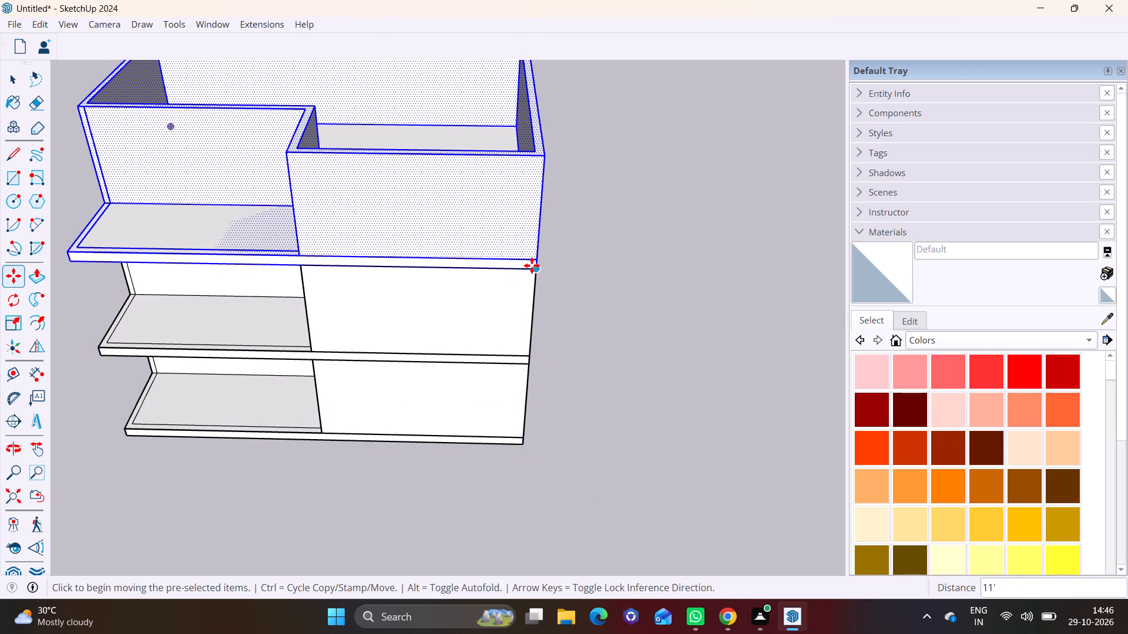
left_click(533, 266)
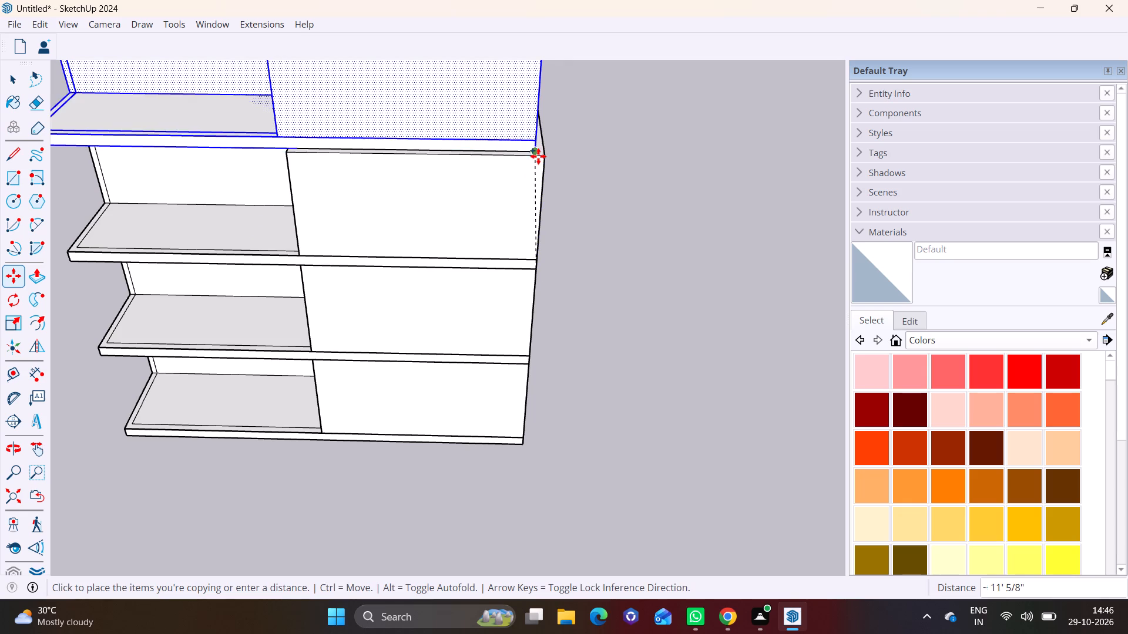
left_click(546, 159)
key("space")
left_click(606, 223)
Start a Rotated Rectangle on top of the fourth storey with its baseline along the back wall's outer top edge, corner to corner.
scroll(404, 226, "down", 7)
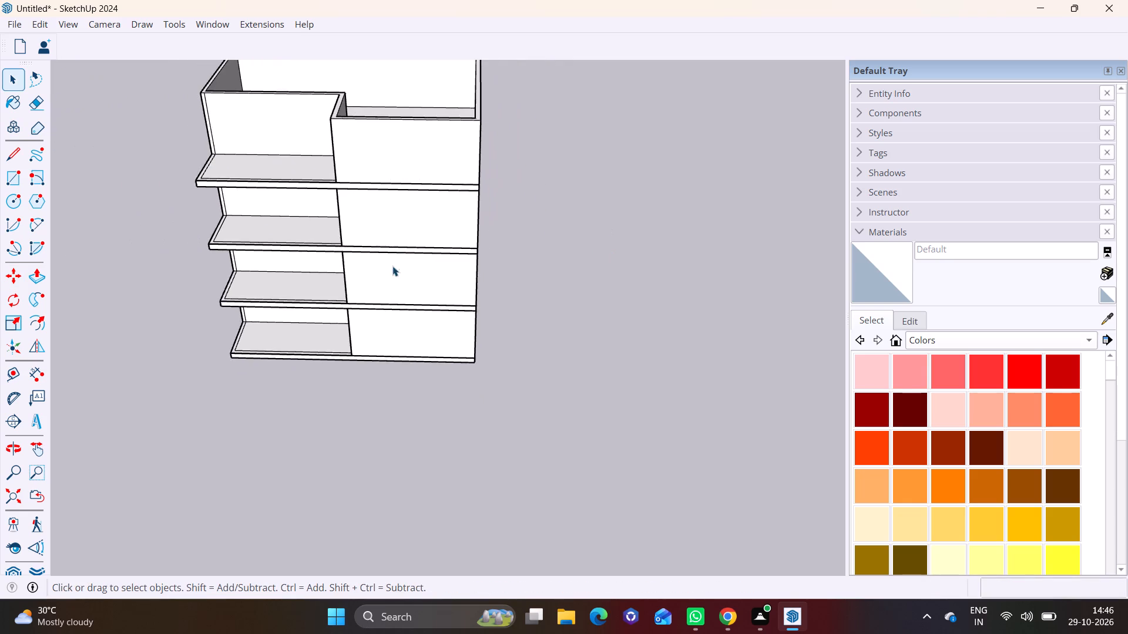
middle_click_drag(392, 265, 459, 415, "shift")
scroll(397, 414, "down", 1)
middle_click_drag(409, 413, 448, 298)
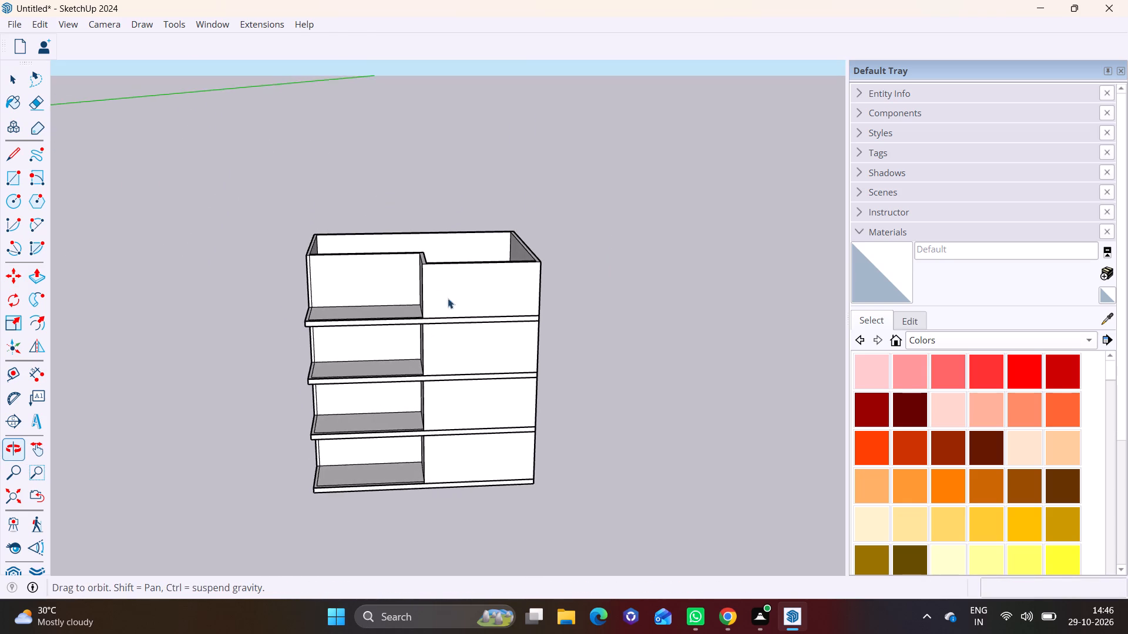
scroll(369, 346, "up", 2)
middle_click_drag(368, 346, 320, 390, "shift")
middle_click_drag(326, 366, 302, 506)
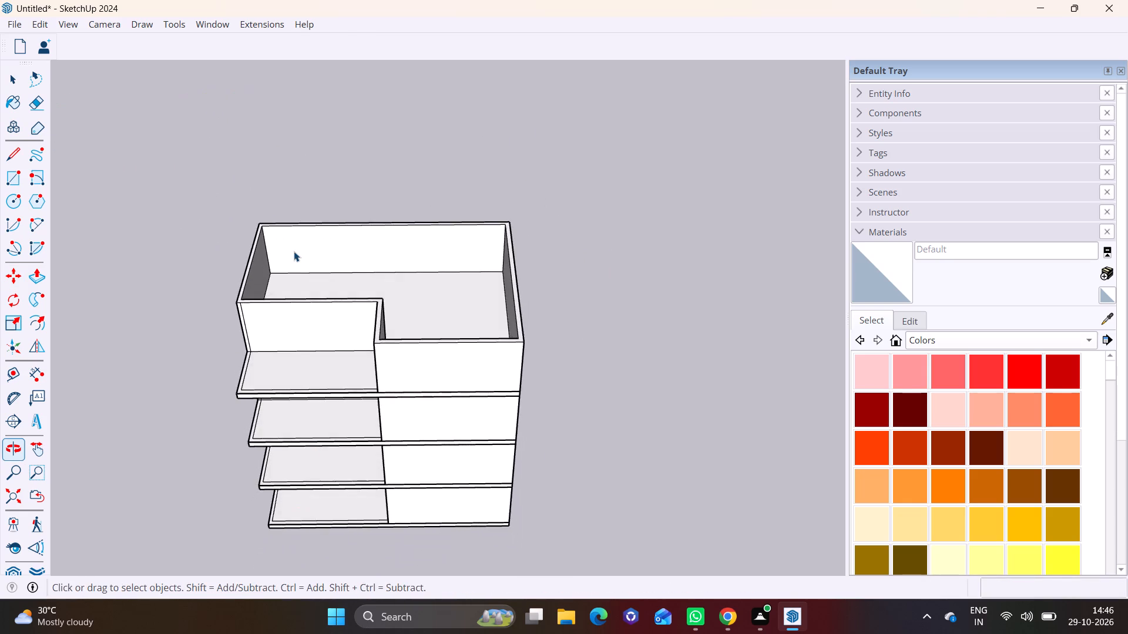
scroll(294, 251, "up", 4)
middle_click_drag(286, 260, 233, 294, "shift")
left_click(43, 175)
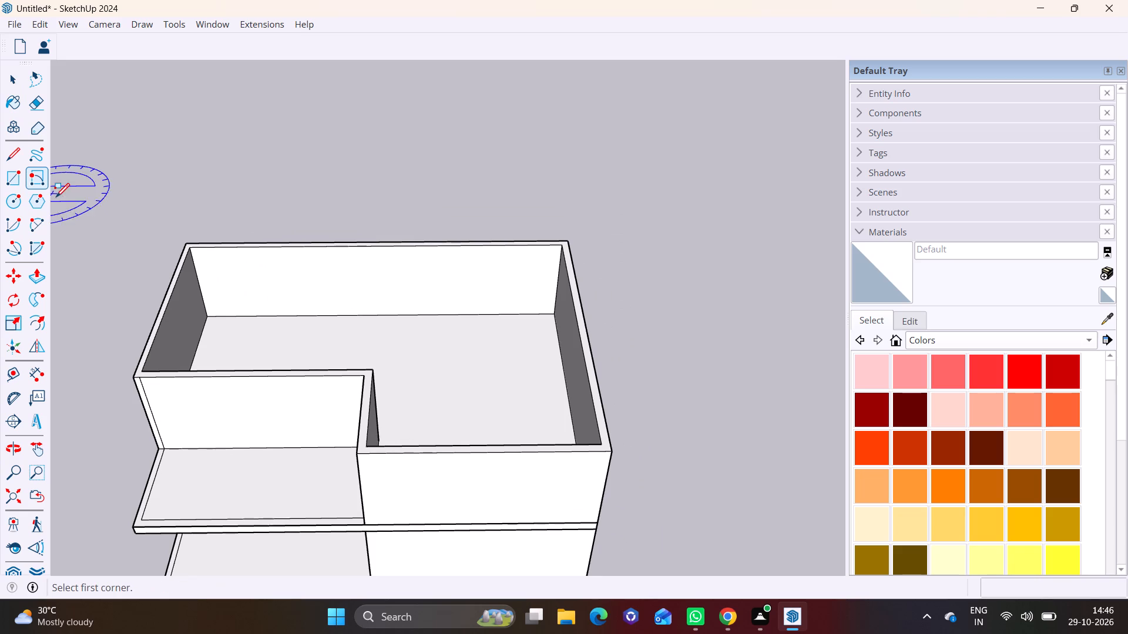
left_click(183, 244)
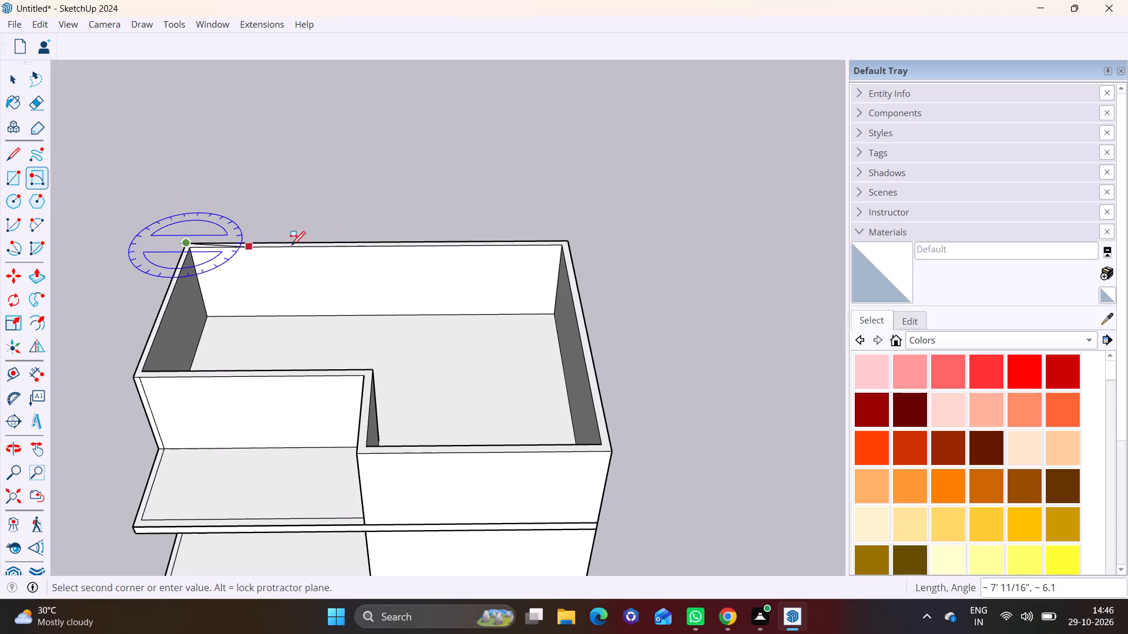
left_click(566, 240)
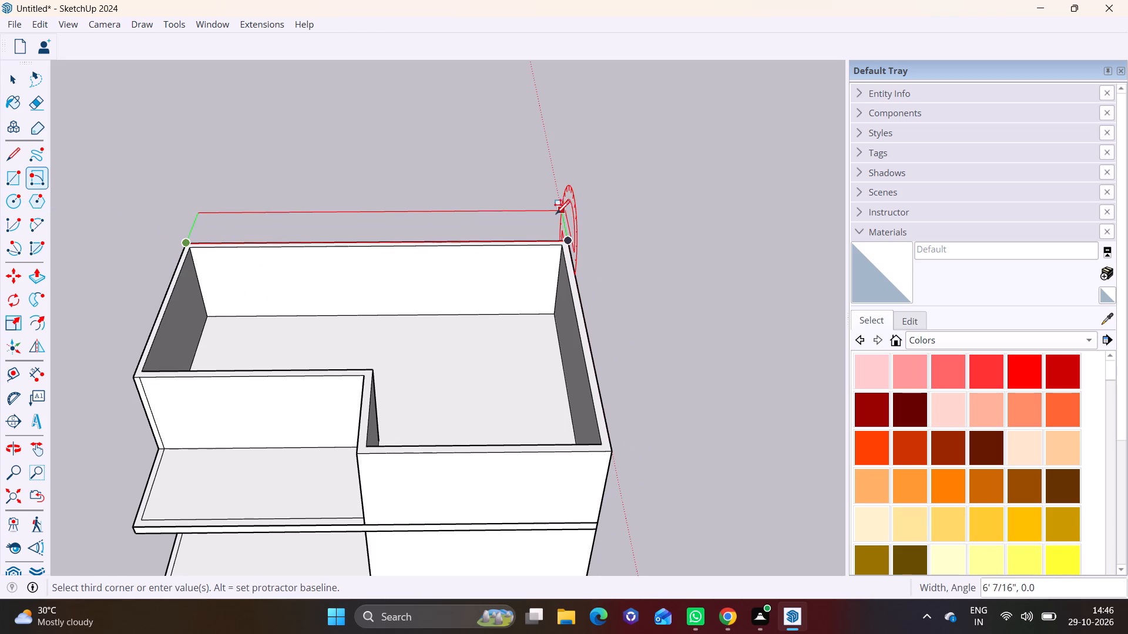
scroll(536, 265, "down", 1)
middle_click_drag(536, 265, 597, 147)
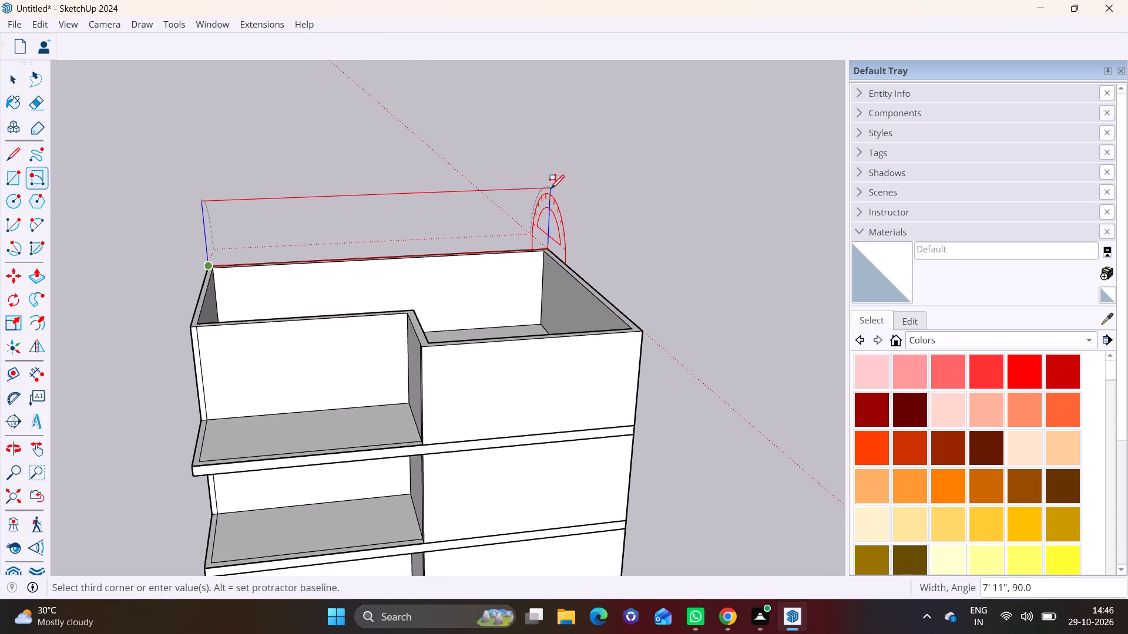
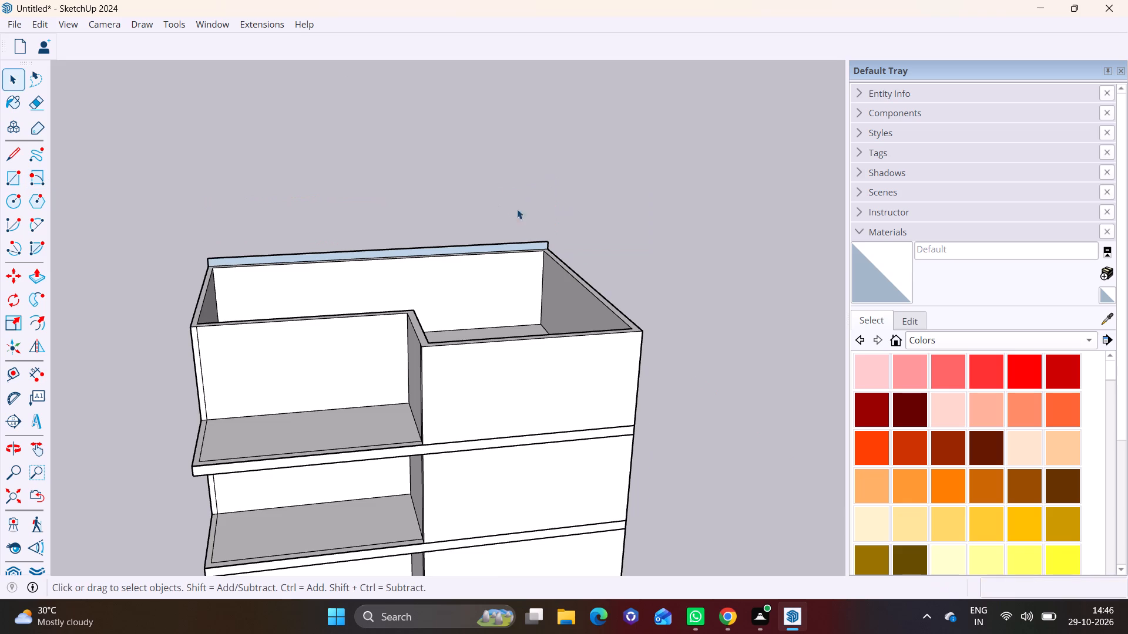
Group the thin rectangle standing on the fourth storey's back wall and open the group for editing.
scroll(507, 222, "up", 8)
double_click(417, 269)
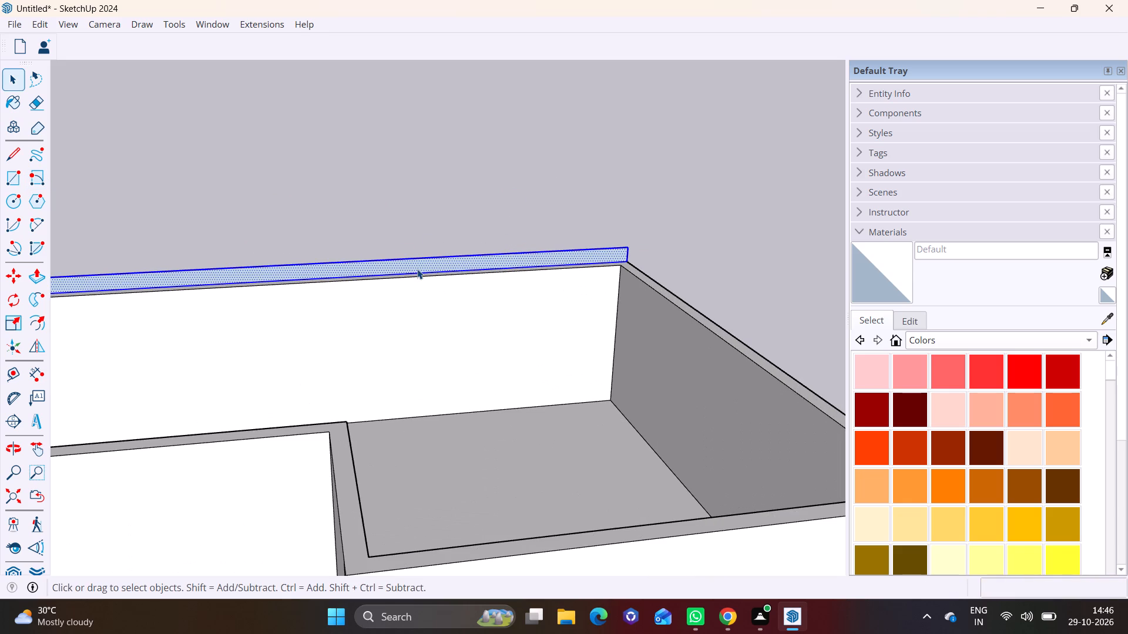
right_click(417, 269)
left_click(471, 404)
triple_click(410, 270)
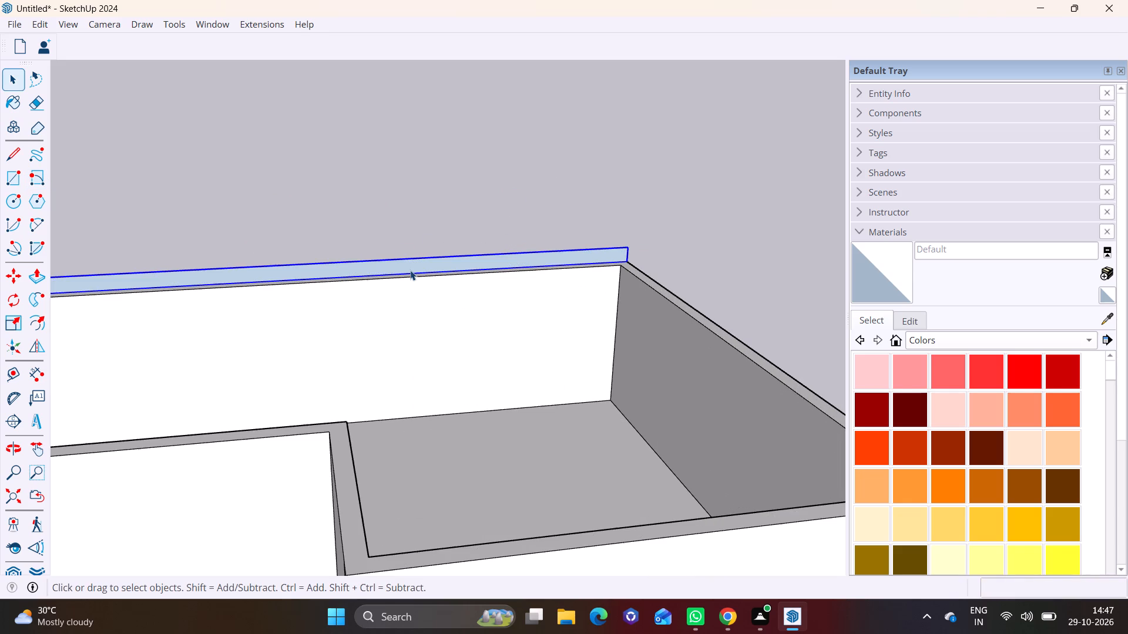
Extrude the strip's face across the building to the front edge as a roof slab, then leave the group.
scroll(410, 270, "down", 6)
middle_click_drag(410, 270, 413, 244, "shift")
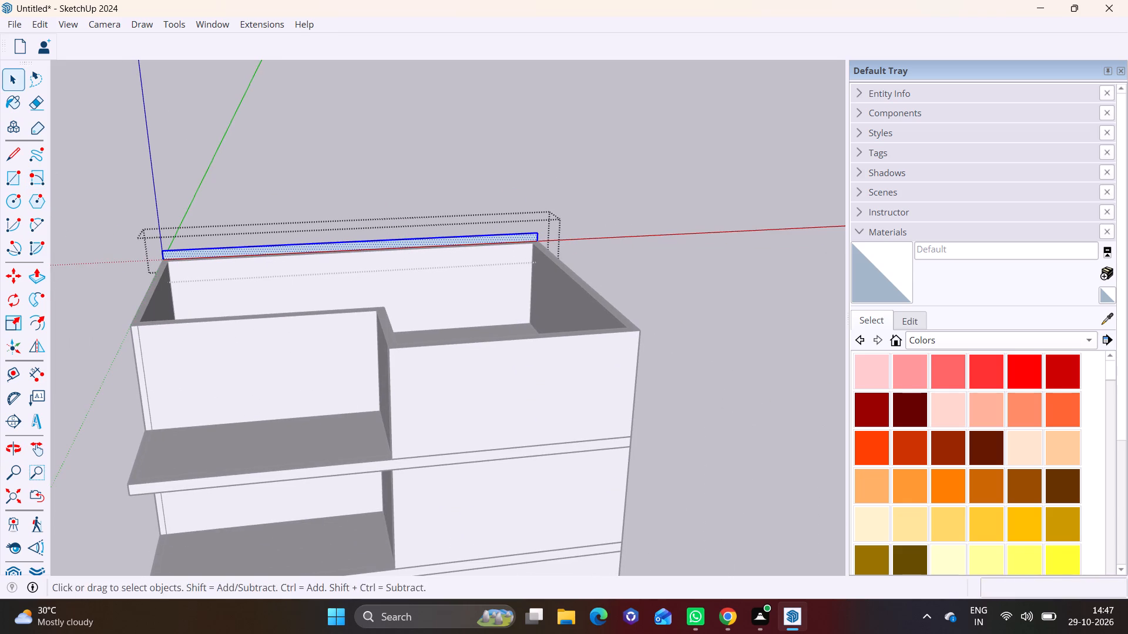
left_click(34, 264)
left_click(41, 276)
scroll(344, 249, "up", 3)
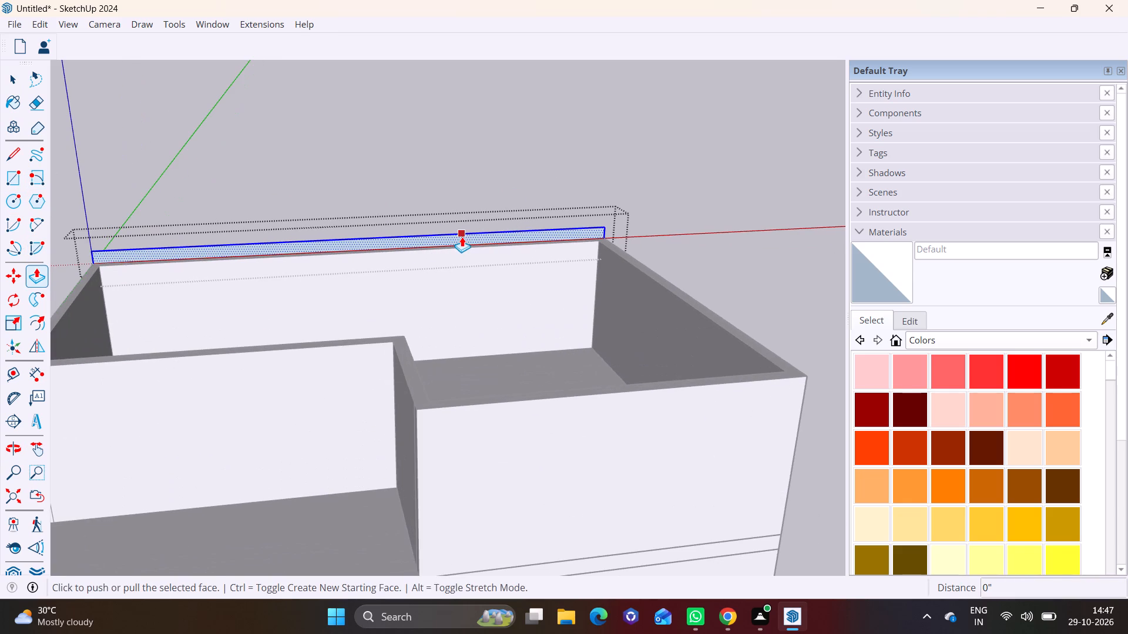
left_click(462, 237)
left_click(432, 443)
scroll(432, 443, "down", 8)
key("space")
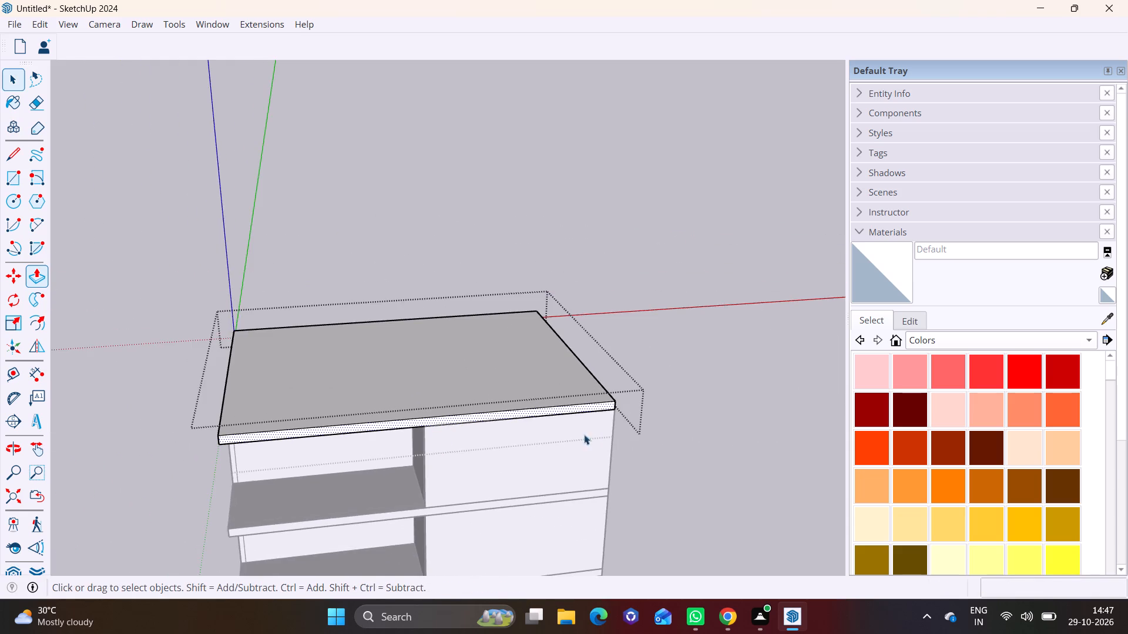
left_click(697, 443)
Draw a rectangle about 41' 5" wide across the second storey's front, from the upper slab's underside to the lower slab's top.
middle_click_drag(552, 454, 478, 326)
scroll(442, 414, "down", 2)
middle_click_drag(469, 430, 474, 311, "shift")
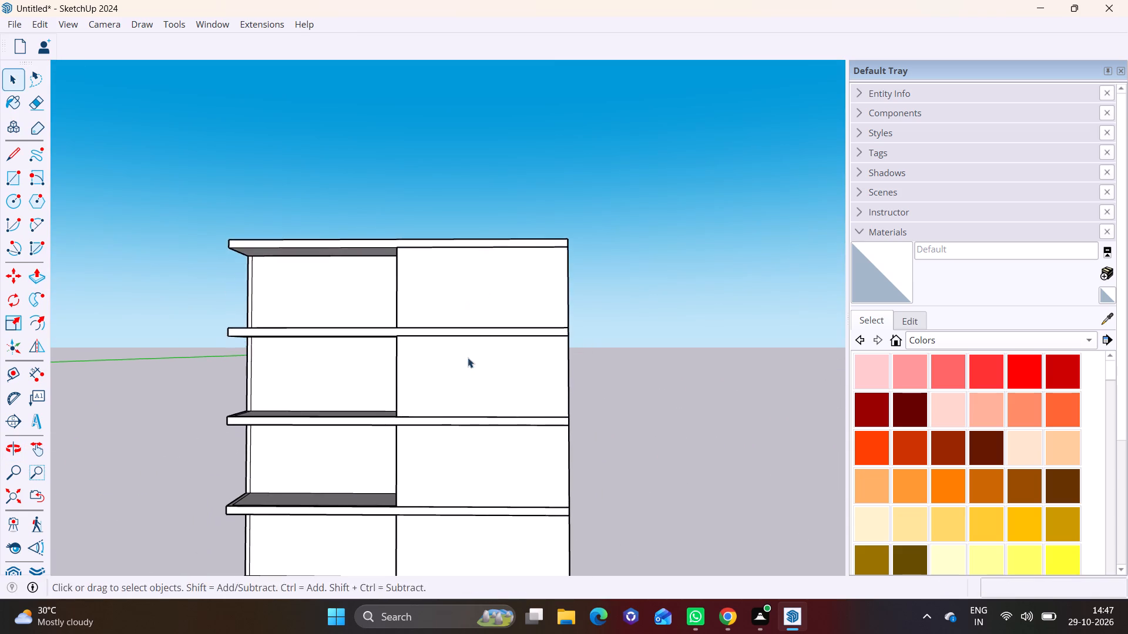
middle_click_drag(468, 370, 443, 404)
scroll(449, 413, "up", 2)
middle_click_drag(492, 439, 522, 397)
middle_click_drag(510, 438, 560, 366, "shift")
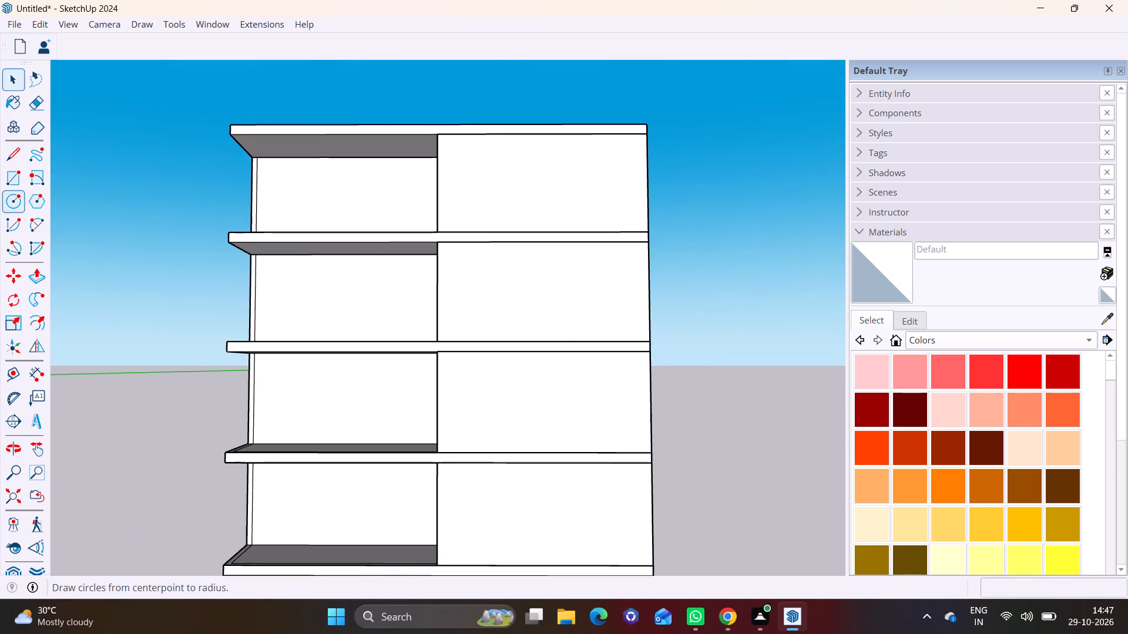
left_click(12, 179)
scroll(224, 346, "up", 4)
left_click(227, 353)
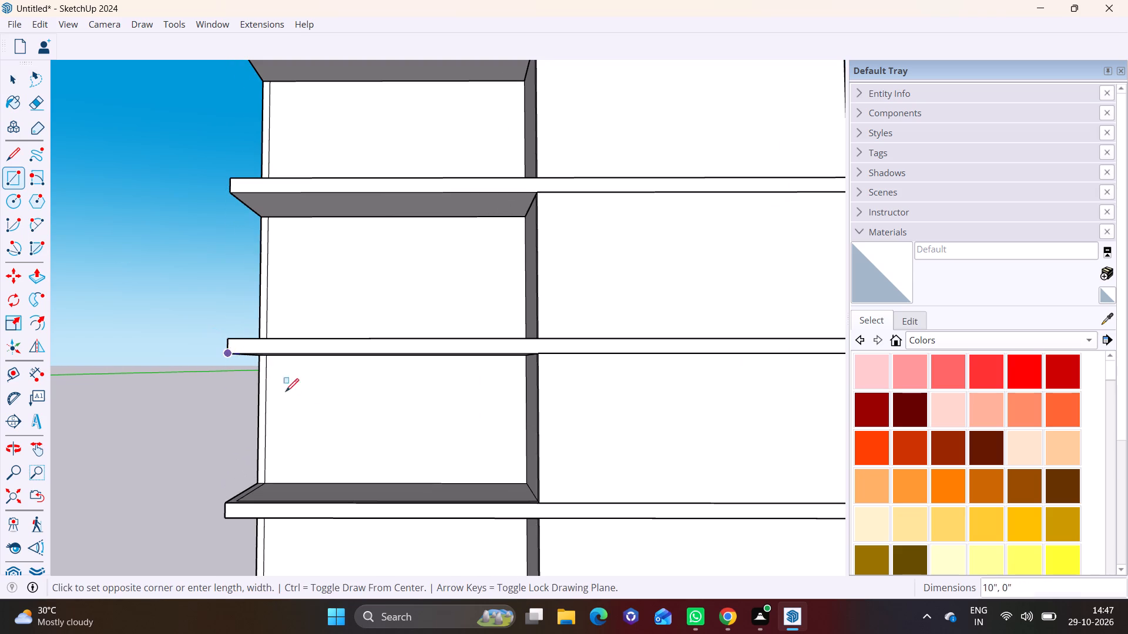
scroll(404, 416, "down", 5)
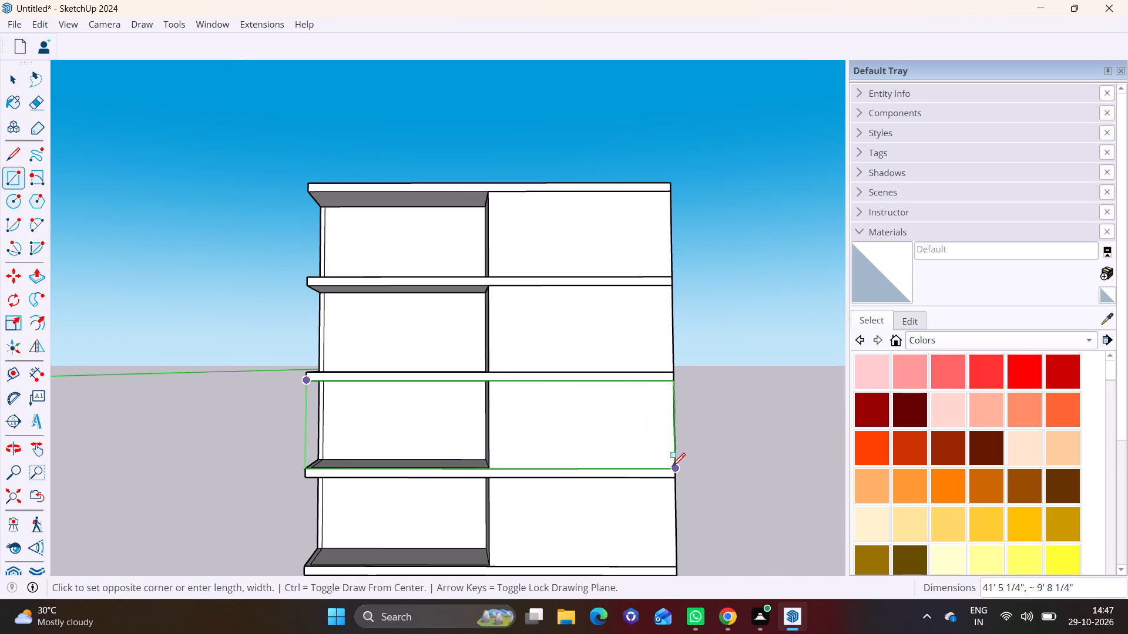
left_click(673, 466)
key("space")
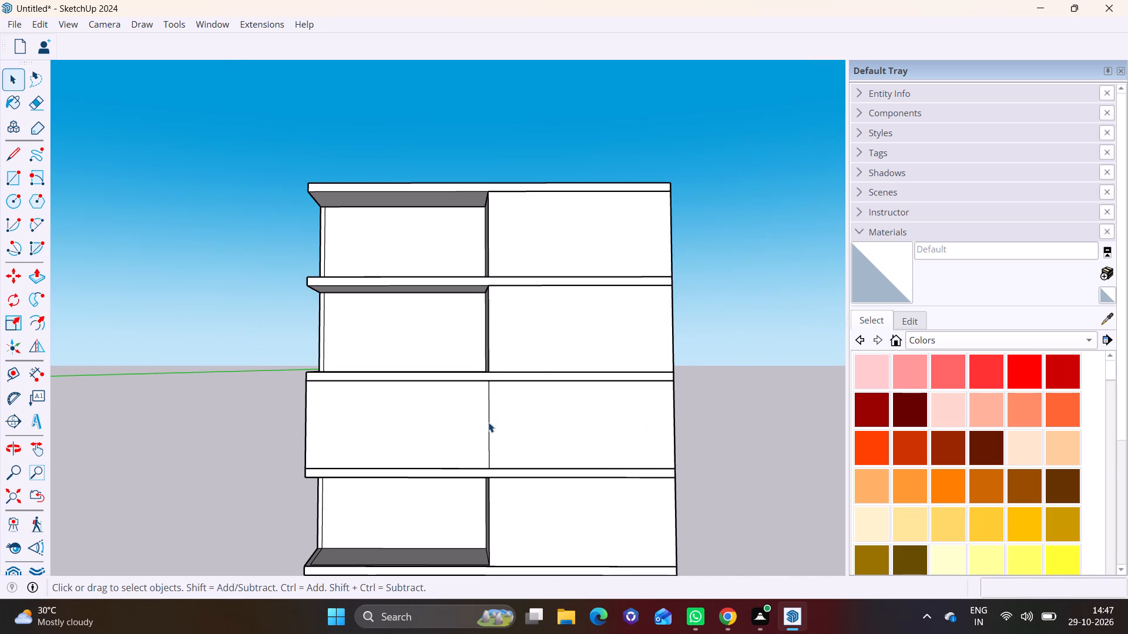
Erase the vertical line dividing the new front rectangle so it forms a single face.
left_click(488, 422)
right_click(488, 422)
left_click(526, 453)
Extrude the second storey's front face outward about 1' 6" as a projecting panel.
middle_click_drag(573, 385, 378, 447)
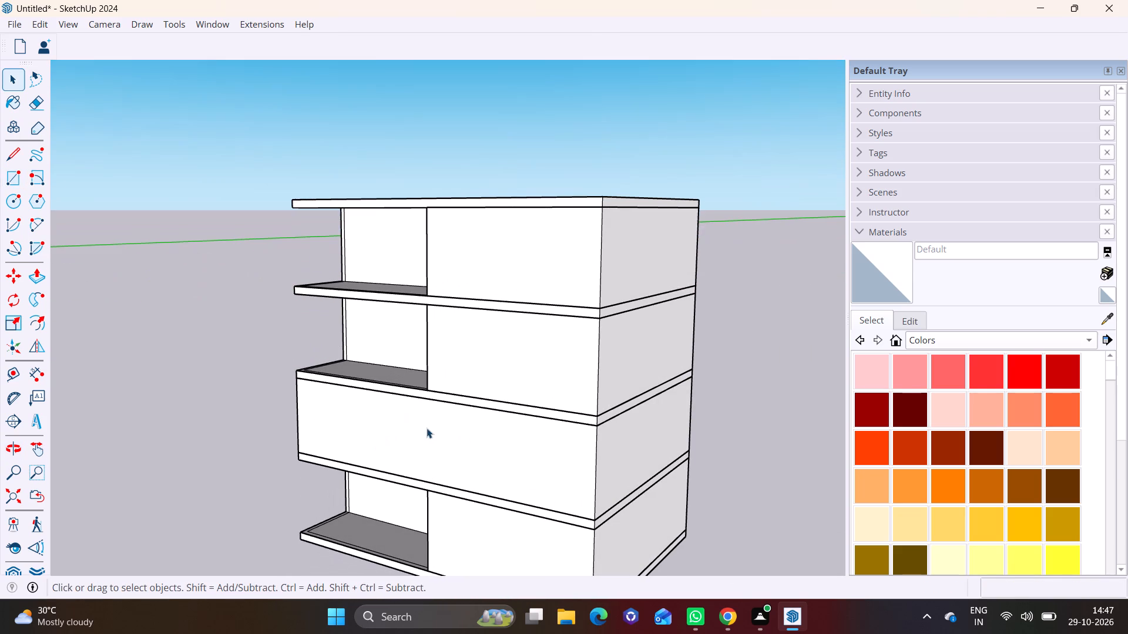
left_click(427, 428)
left_click(36, 272)
left_click(409, 417)
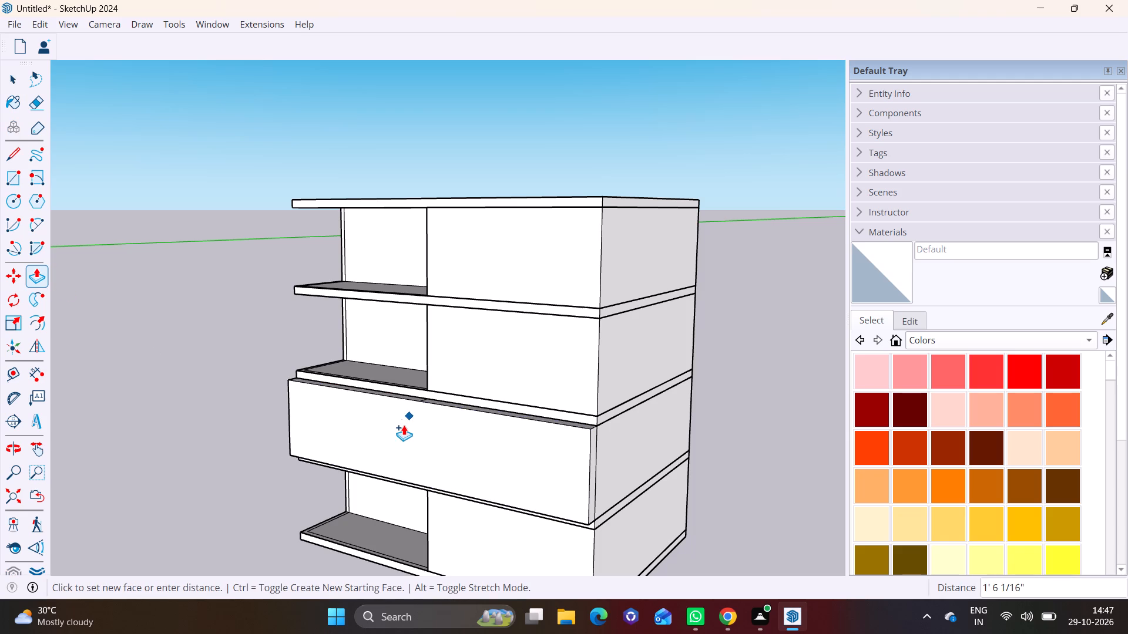
left_click(404, 425)
Erase the short leftover lines crossing the projecting panel's top and underside.
middle_click_drag(416, 406, 392, 484)
scroll(434, 439, "up", 7)
key("space")
left_click(408, 406)
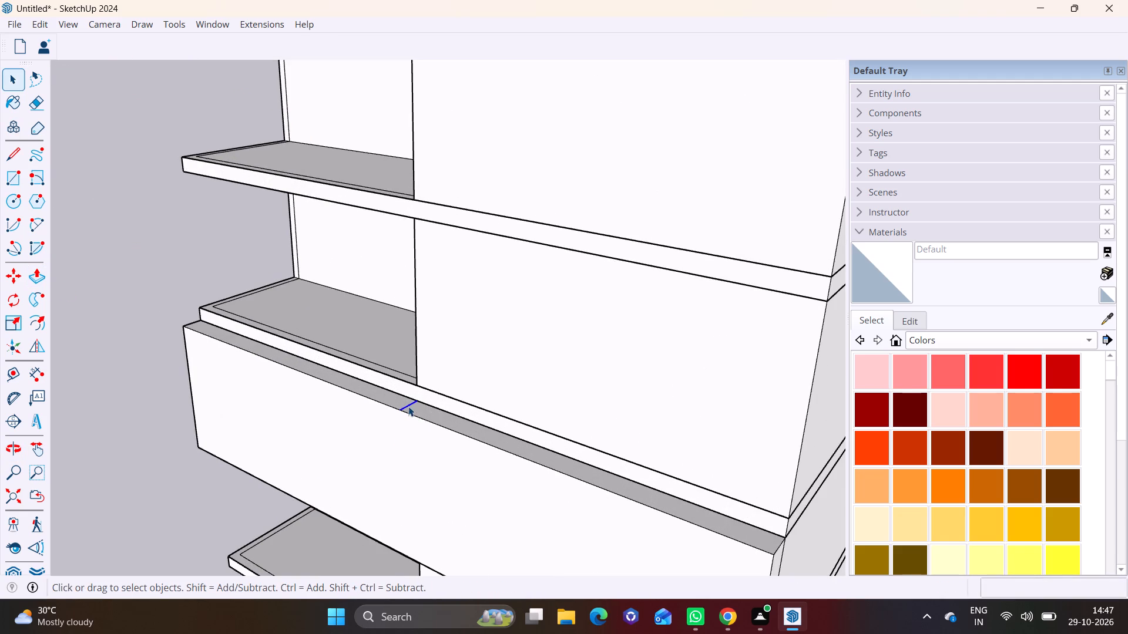
right_click(408, 406)
left_click(447, 434)
middle_click_drag(438, 473, 516, 313)
middle_click_drag(508, 443, 552, 280)
scroll(485, 369, "up", 1)
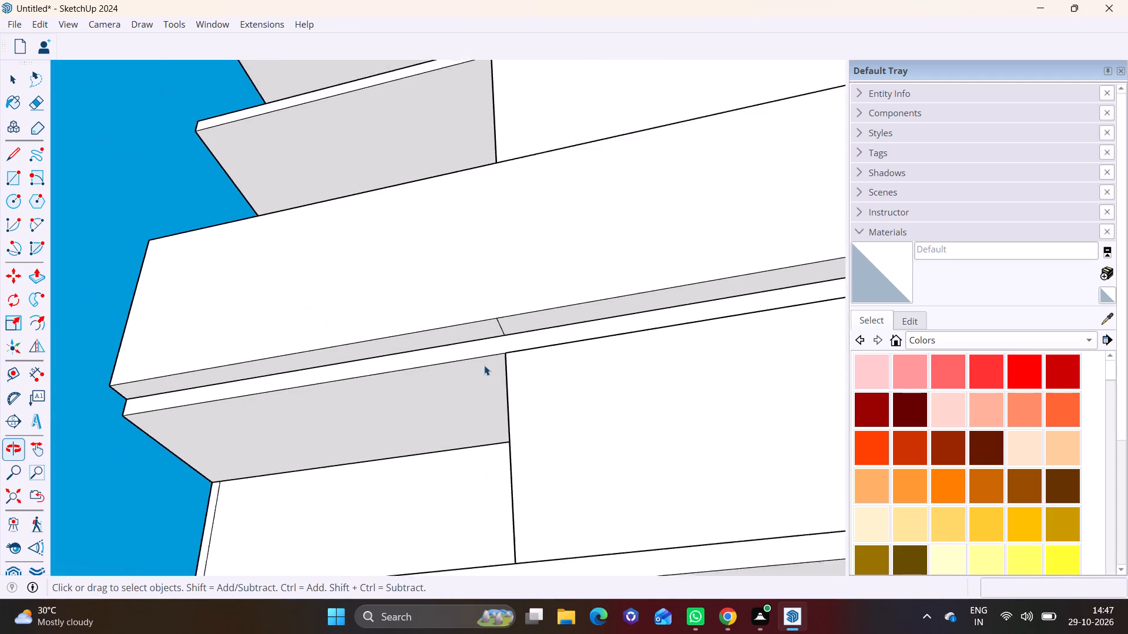
scroll(484, 365, "up", 2)
left_click(505, 318)
right_click(505, 318)
left_click(542, 346)
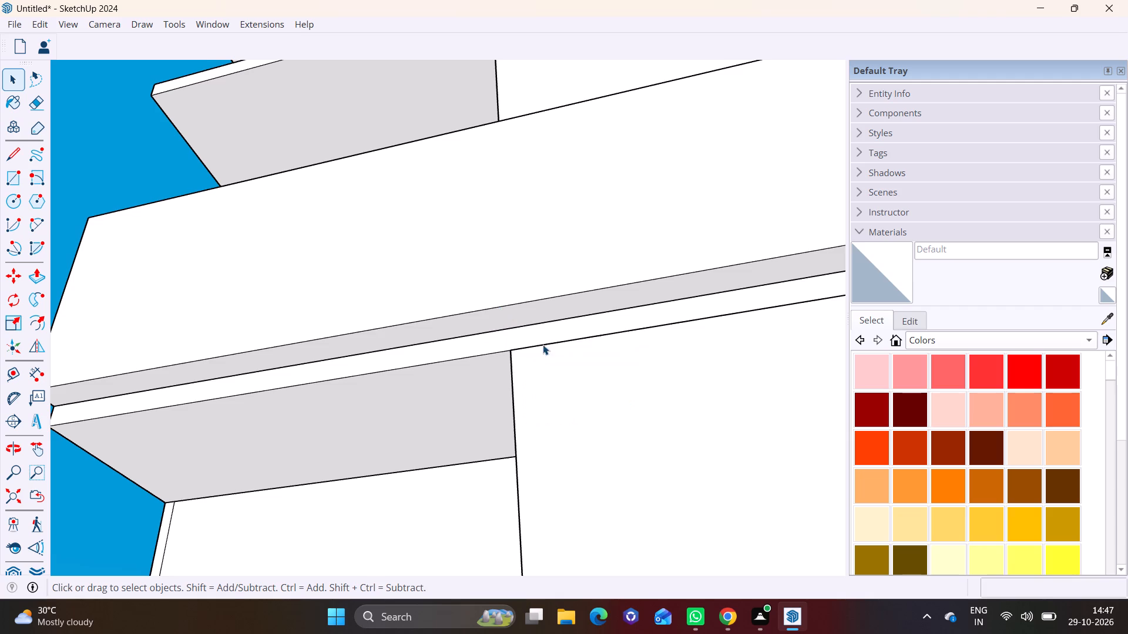
Extrude the projecting panel's top face up 1' to align with the top of the slab above.
scroll(540, 338, "down", 4)
middle_click_drag(472, 293, 485, 483)
scroll(482, 482, "down", 5)
middle_click_drag(476, 404, 321, 386, "shift")
middle_click_drag(388, 381, 380, 452)
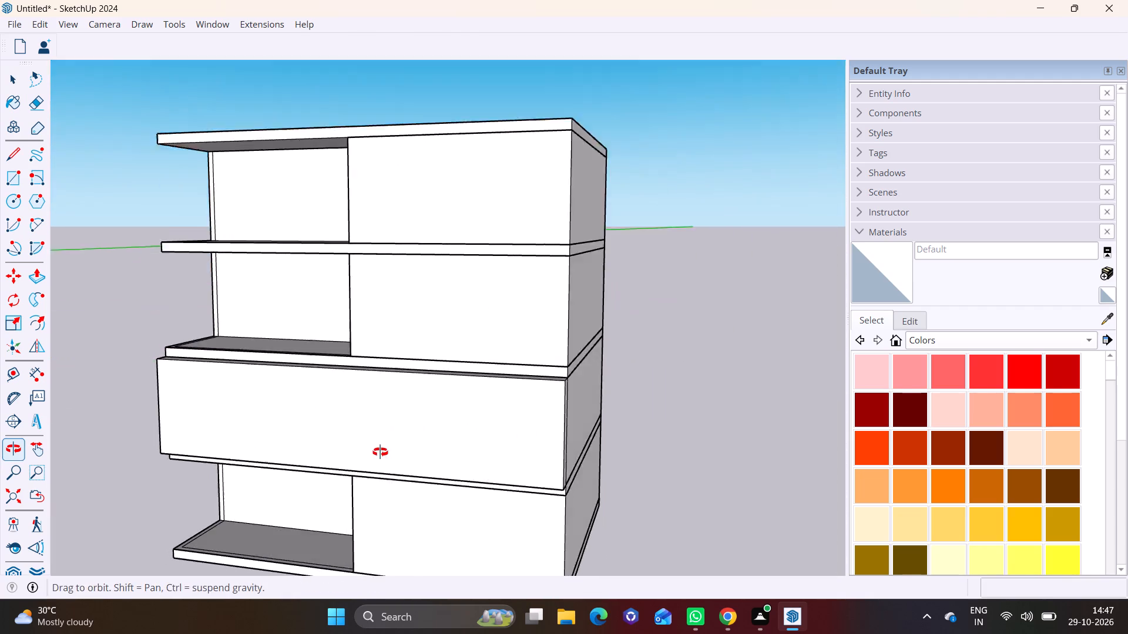
middle_click_drag(380, 452, 397, 448)
scroll(488, 369, "up", 4)
middle_click_drag(424, 374, 364, 460)
scroll(364, 459, "up", 3)
left_click(360, 433)
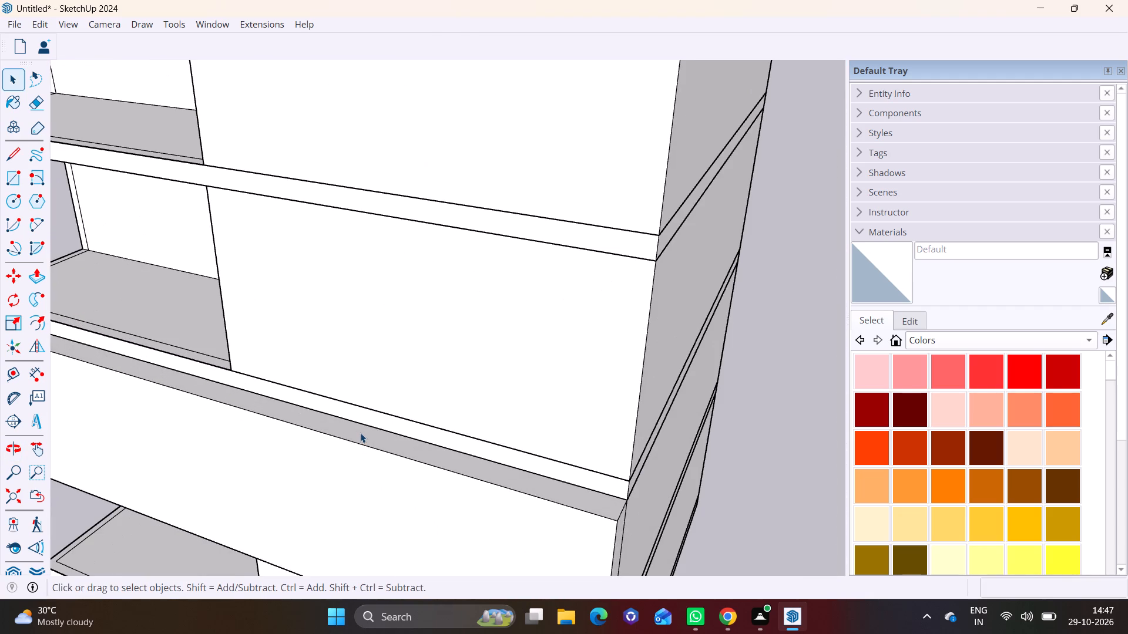
left_click(35, 271)
left_click(459, 462)
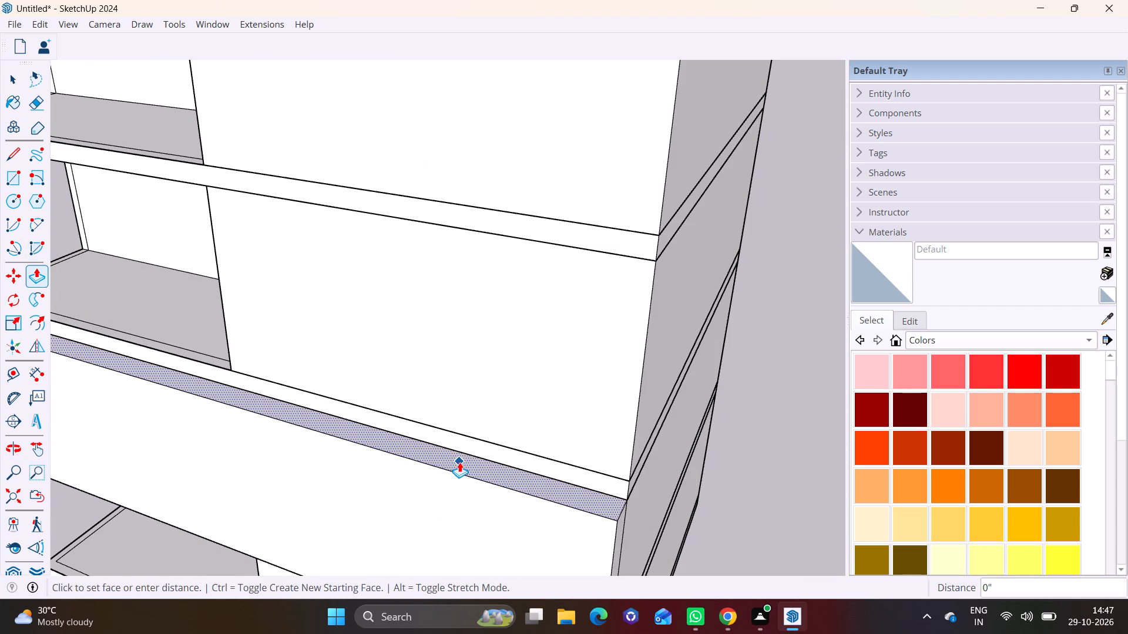
left_click(633, 478)
scroll(414, 471, "down", 4)
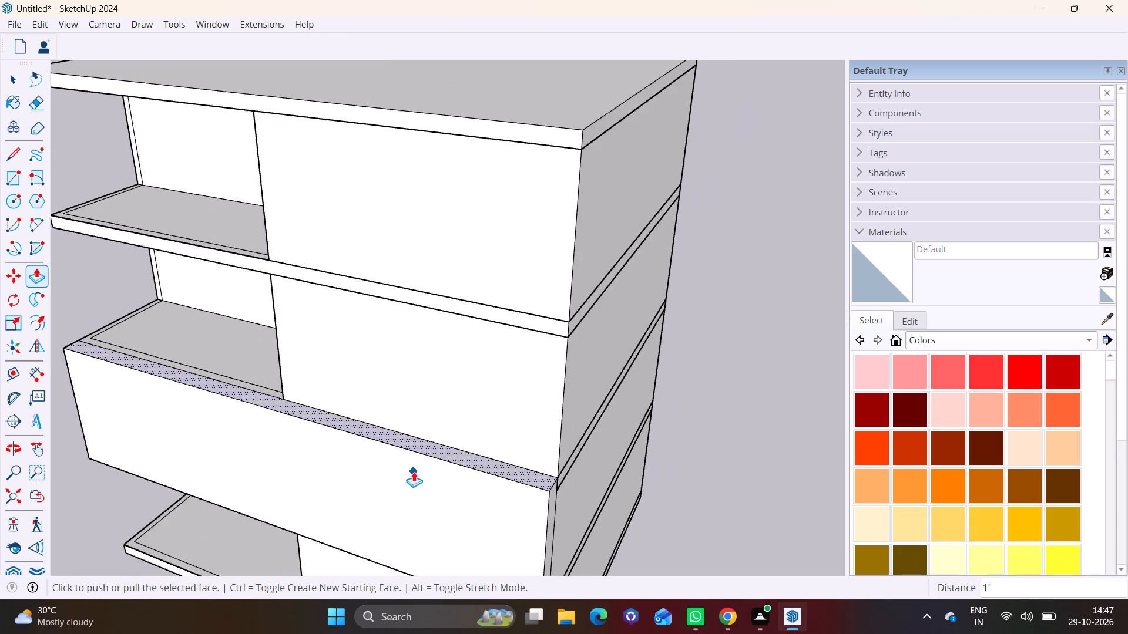
Extrude the projecting panel's underside down 1' to align with the bottom of the slab below.
middle_click_drag(414, 501, 464, 295)
middle_click_drag(411, 459, 405, 349)
scroll(405, 351, "up", 5)
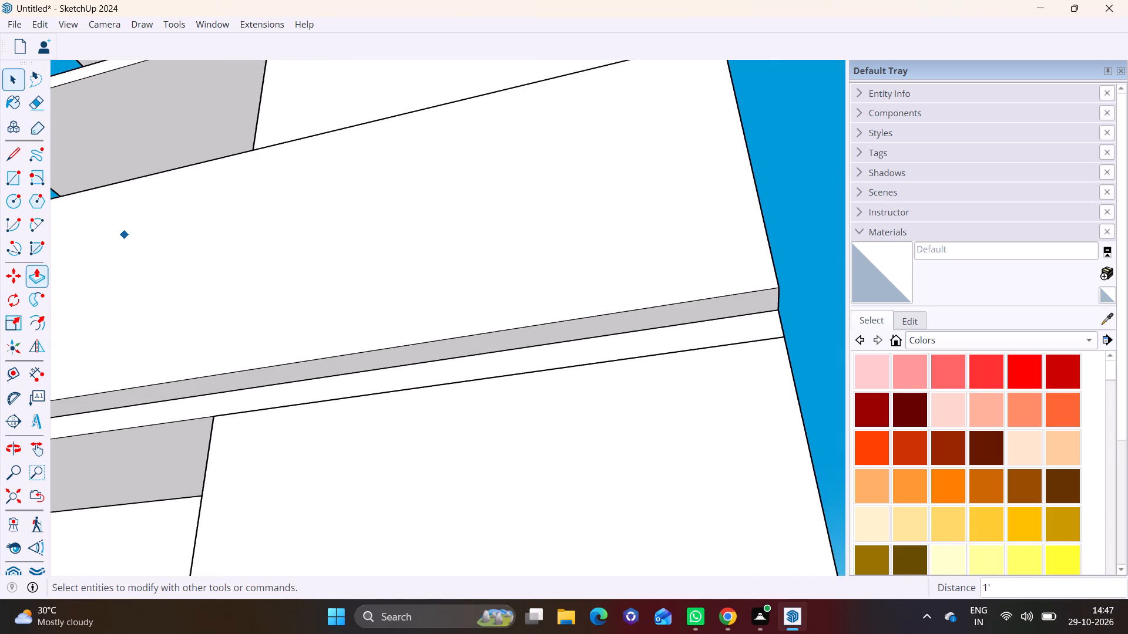
left_click(3, 79)
left_click(347, 365)
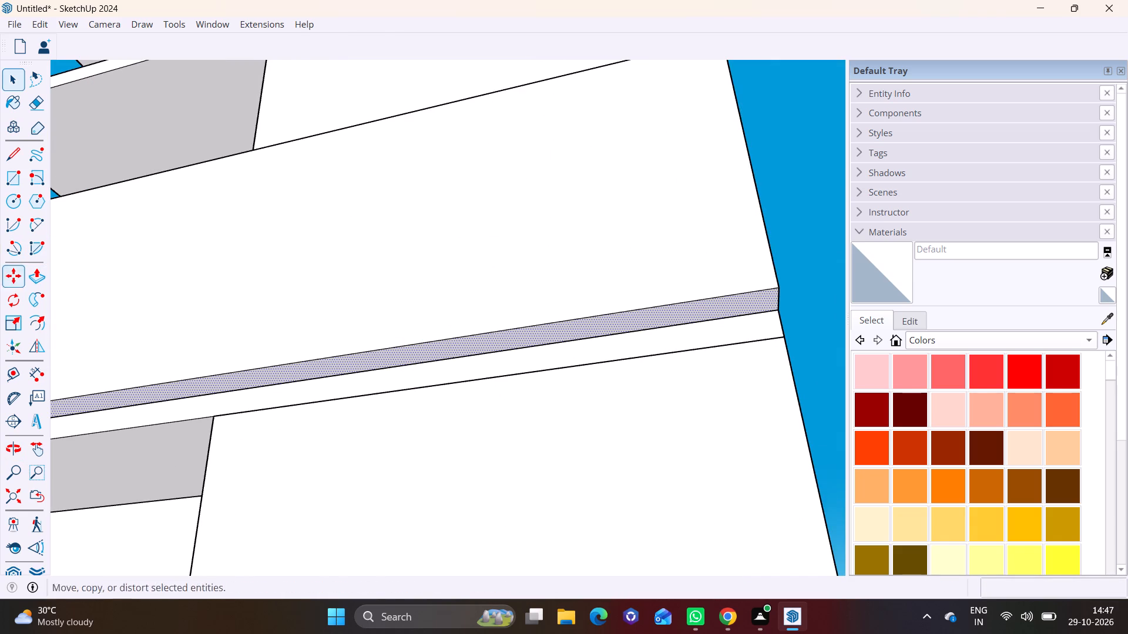
left_click(39, 268)
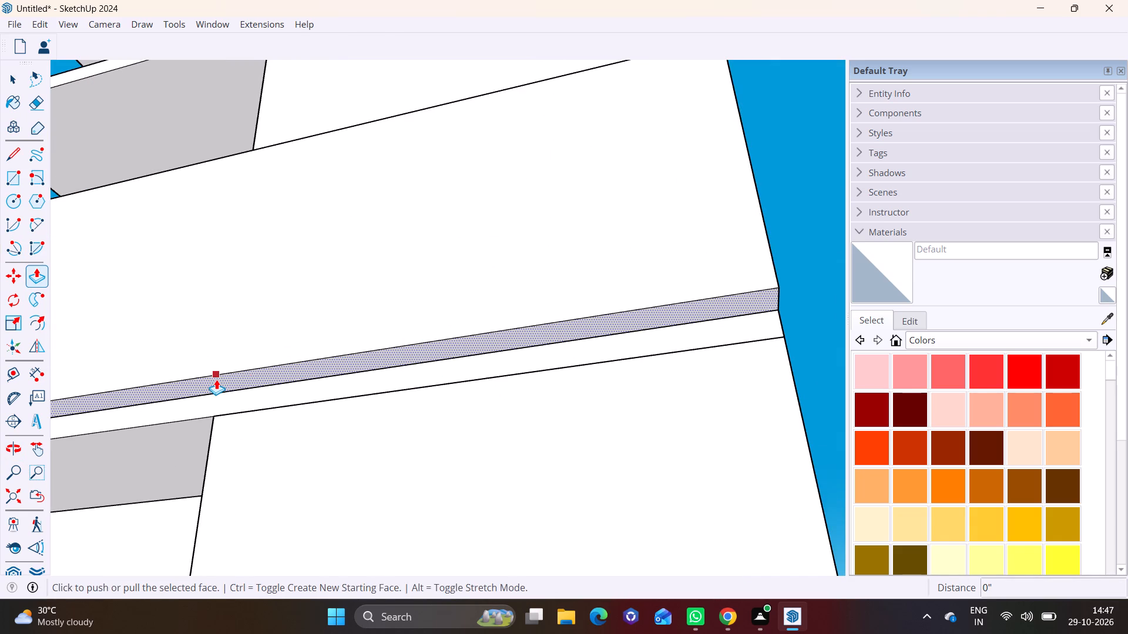
left_click(214, 377)
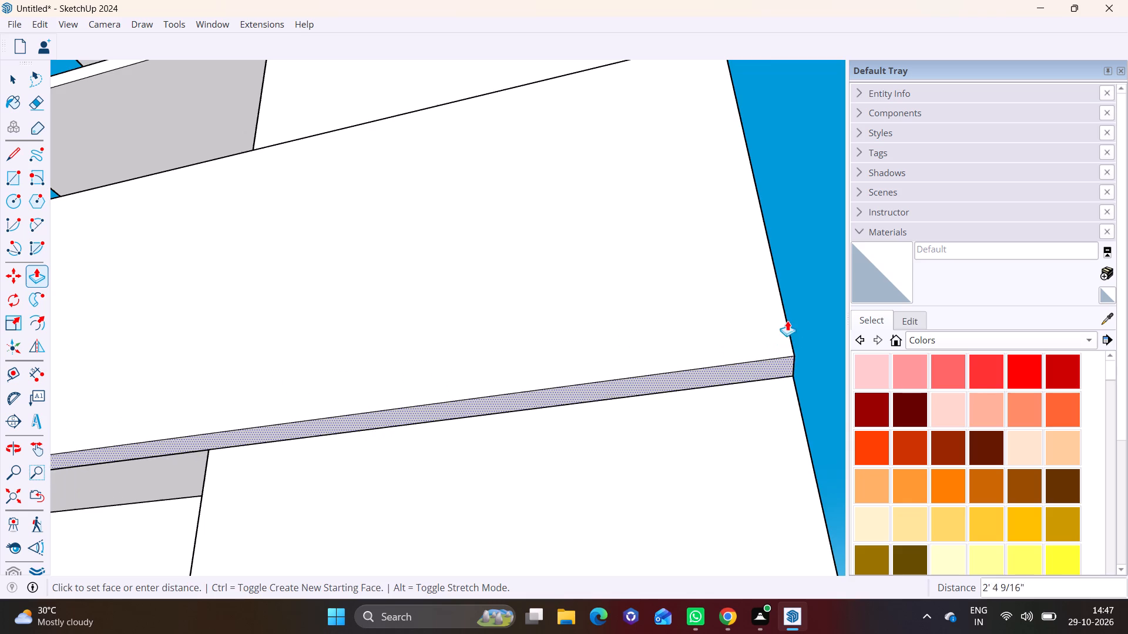
middle_click_drag(803, 319, 396, 452)
left_click(204, 517)
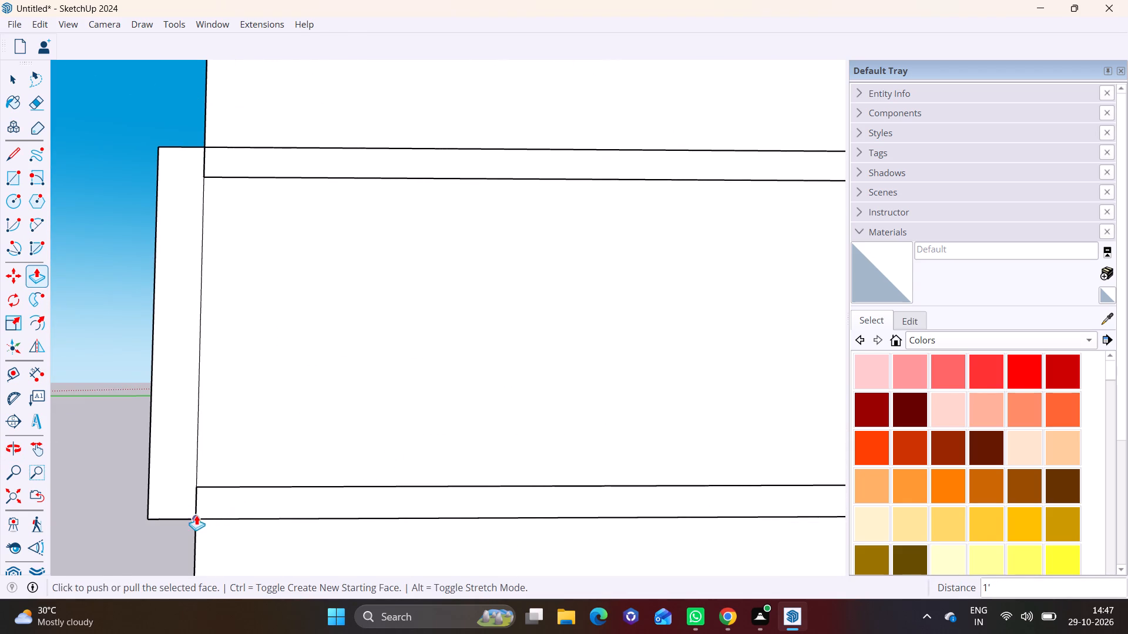
scroll(195, 514, "down", 9)
key("space")
Draw a rectangle about 17' 4" by 8' 2" on the panel's front, over the balcony half.
middle_click_drag(200, 482, 464, 504)
middle_click_drag(313, 466, 499, 467)
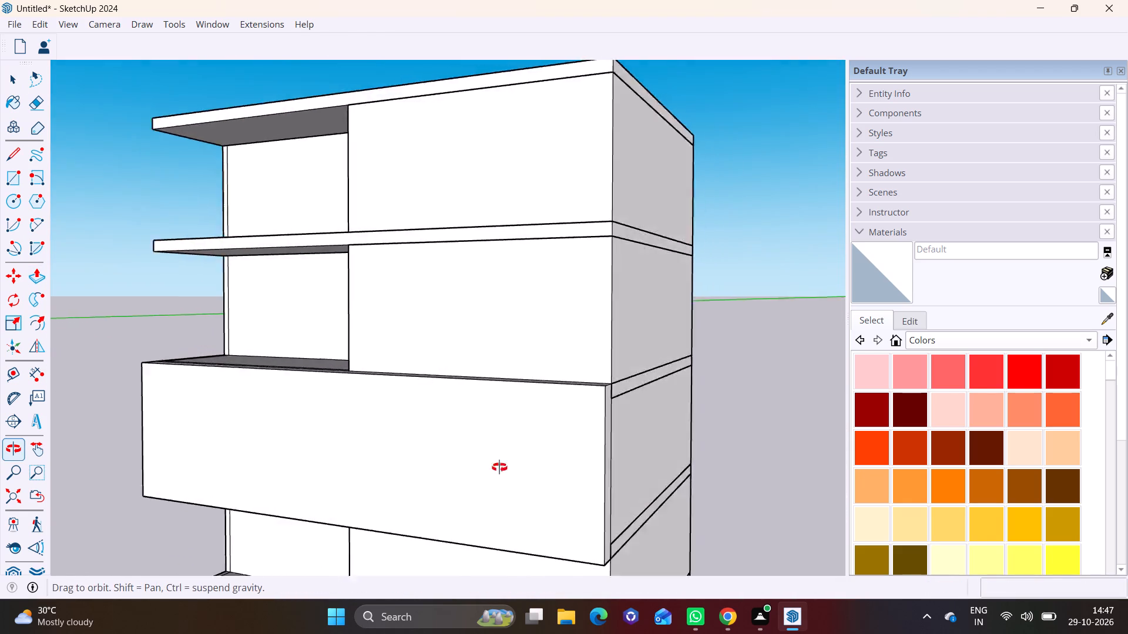
middle_click_drag(499, 467, 608, 447)
scroll(281, 453, "up", 3)
scroll(273, 453, "down", 3)
middle_click_drag(267, 461, 254, 485)
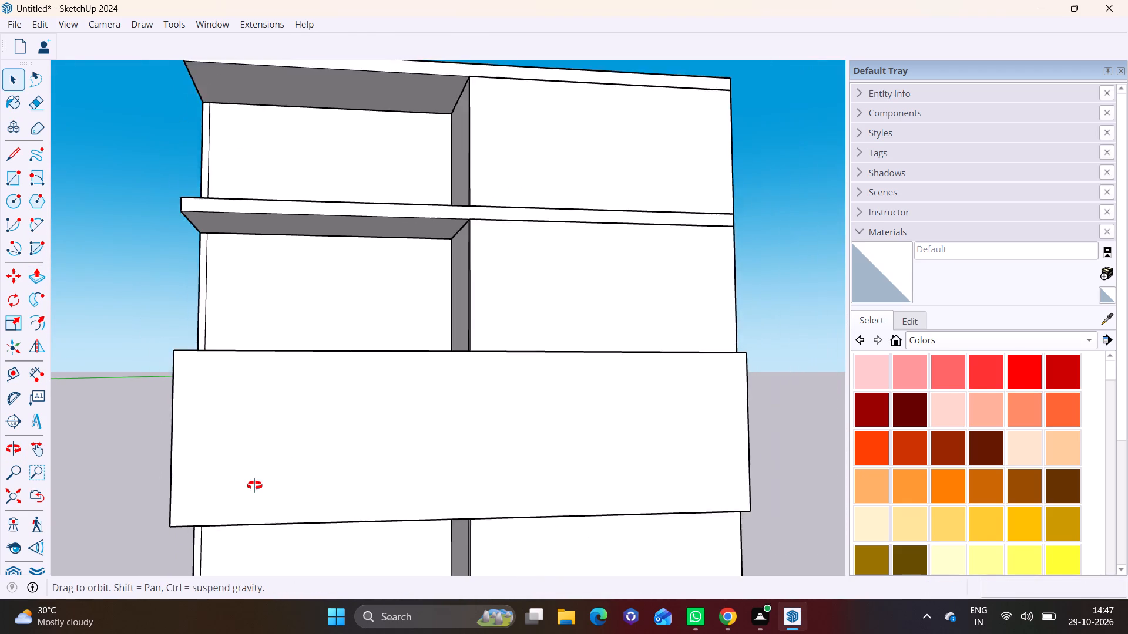
middle_click_drag(254, 485, 253, 485)
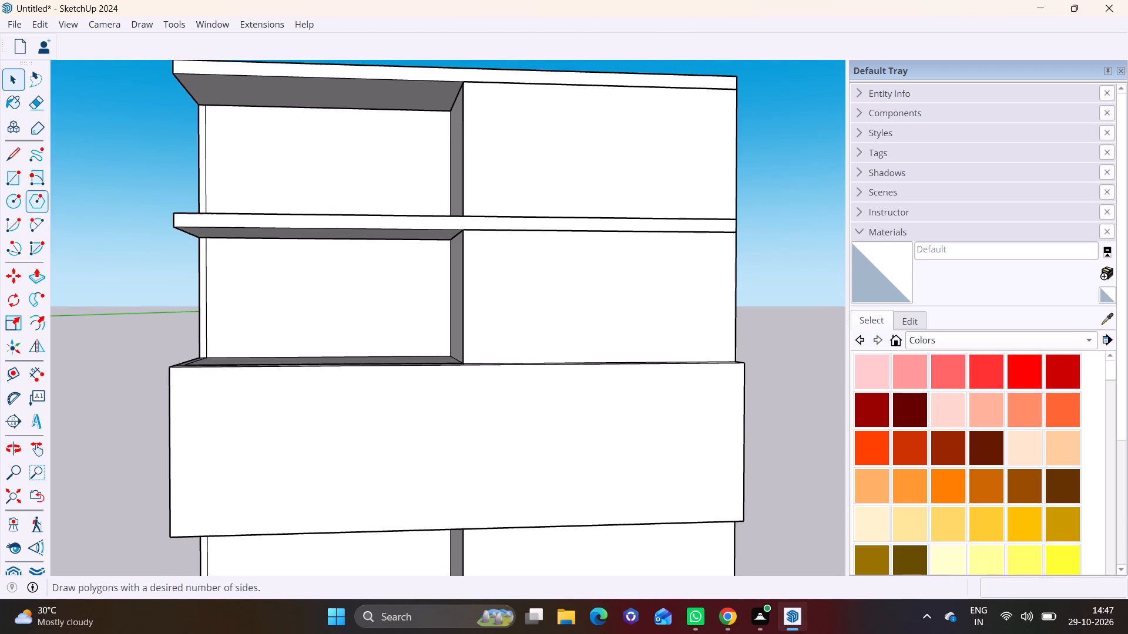
left_click_drag(10, 180, 16, 181)
middle_click_drag(197, 354, 198, 347)
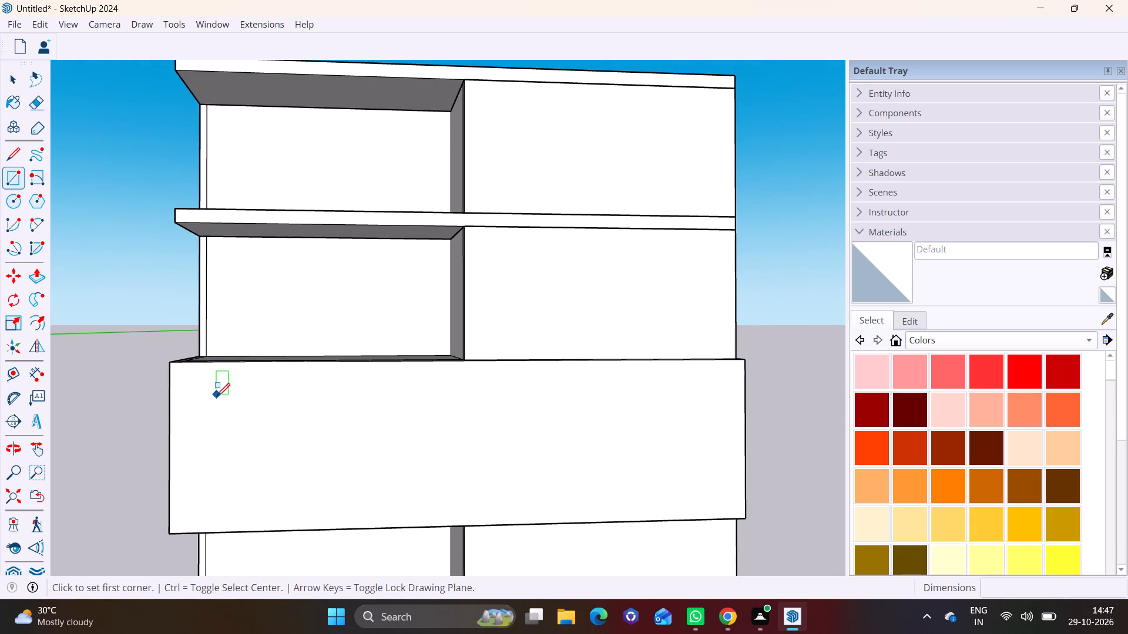
left_click(215, 393)
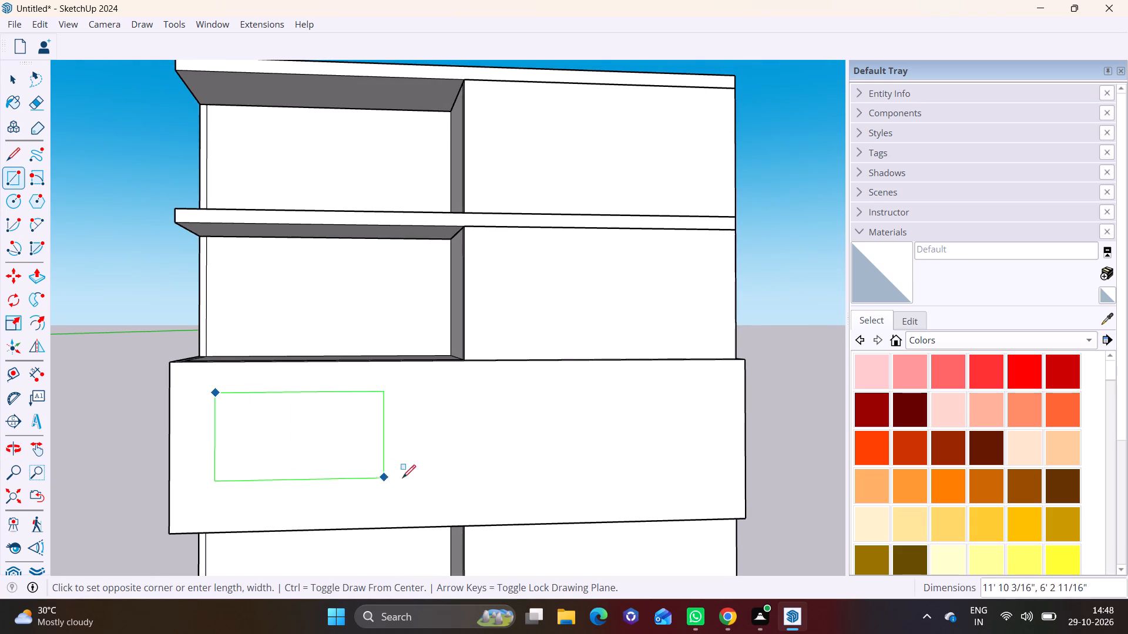
left_click(461, 503)
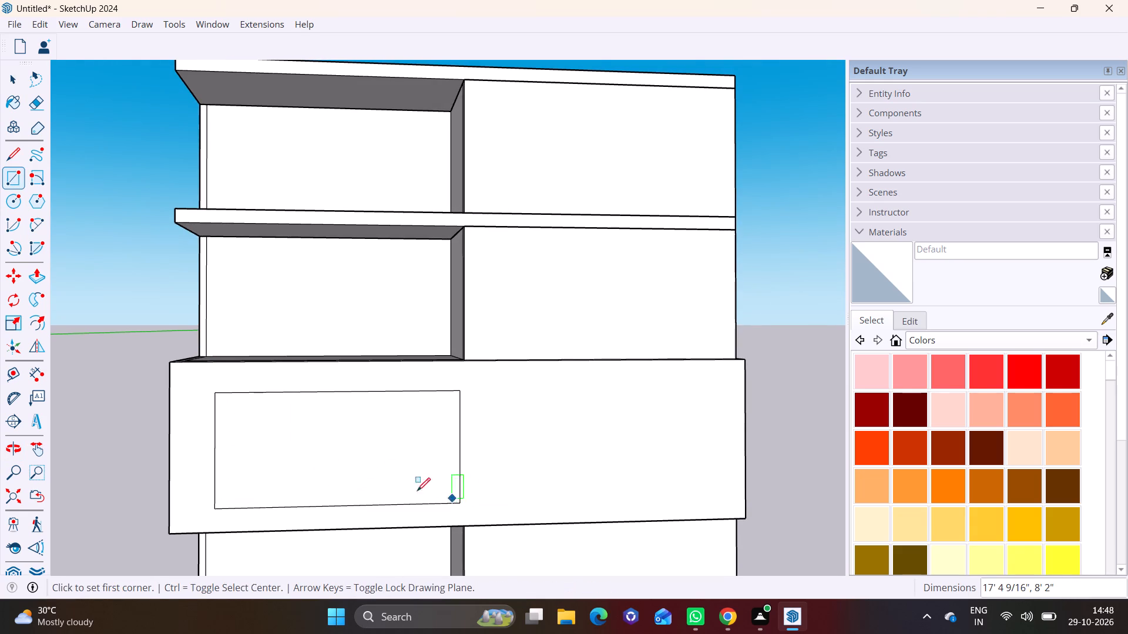
Push the rectangle back about 1' 6" through the panel's thickness to cut the balcony opening.
key("space")
left_click(370, 472)
middle_click_drag(429, 459, 210, 507)
left_click(38, 270)
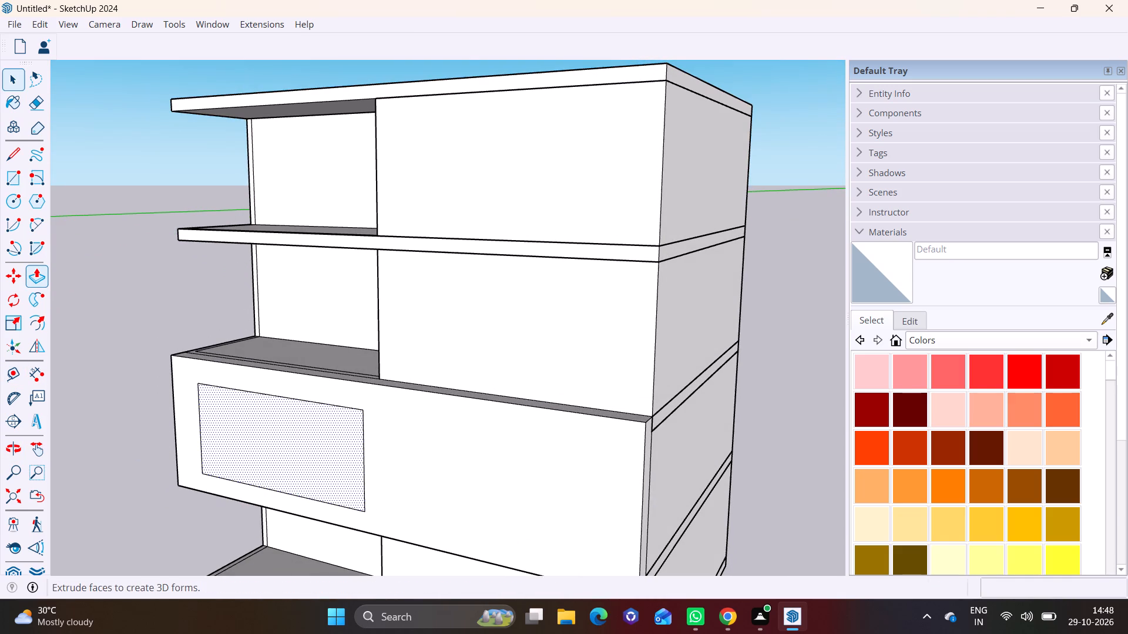
left_click(273, 445)
left_click(296, 429)
middle_click_drag(285, 457, 421, 361)
scroll(268, 393, "down", 3)
middle_click_drag(286, 404, 351, 436)
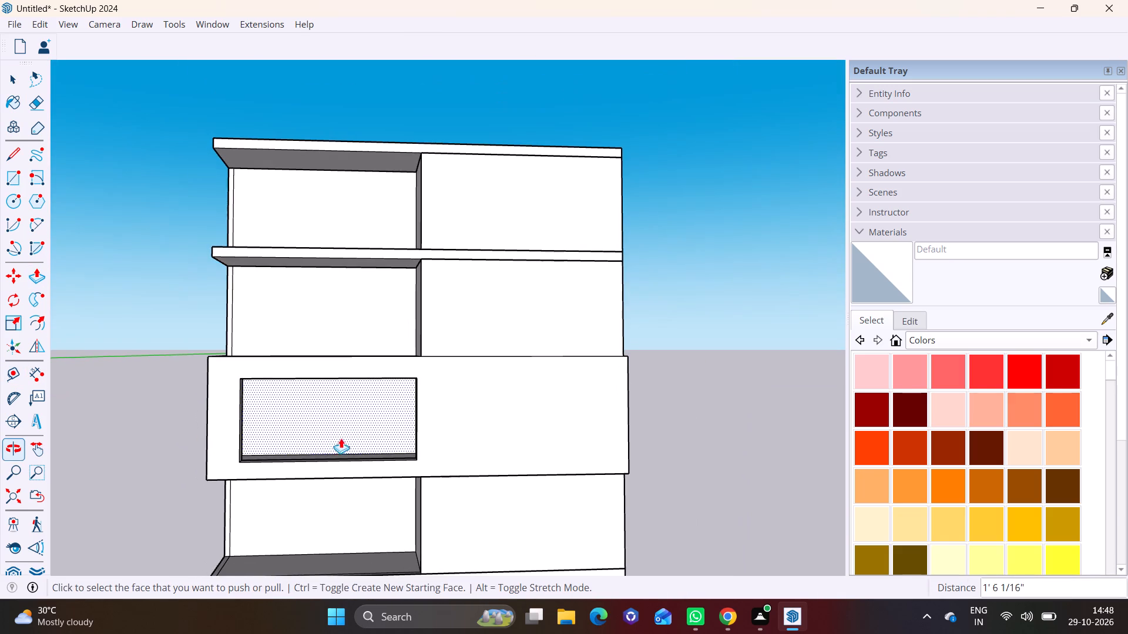
Push the opening's left inner side outward to widen the opening toward the panel's nearer end.
scroll(227, 405, "up", 4)
middle_click_drag(216, 412, 88, 446)
scroll(214, 420, "up", 4)
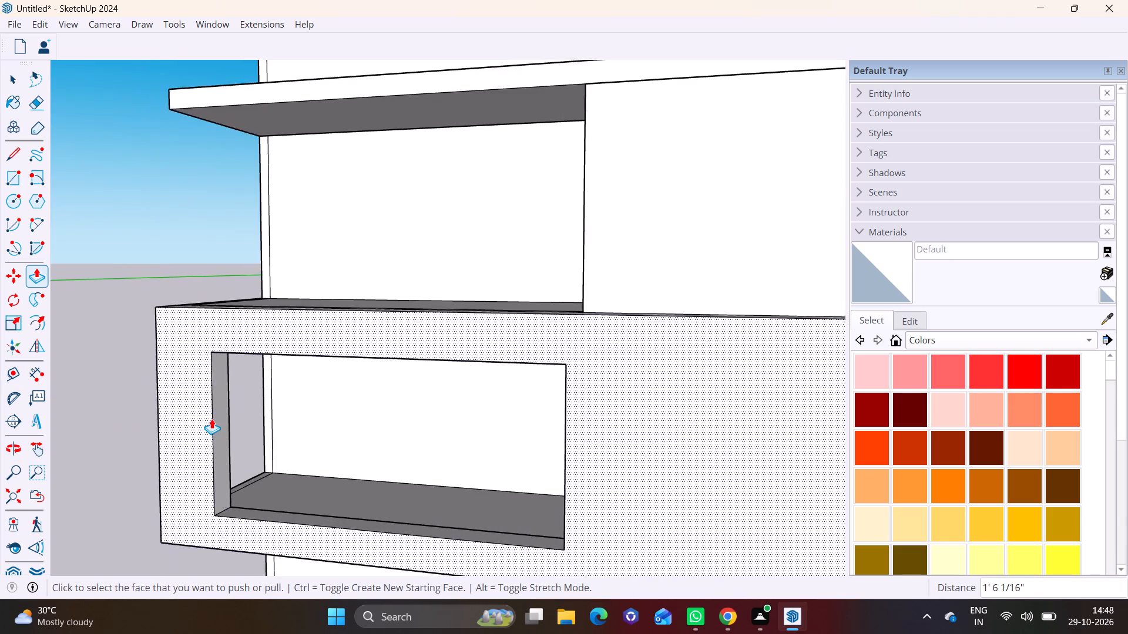
scroll(211, 419, "up", 2)
left_click(223, 409)
left_click(204, 410)
scroll(108, 424, "down", 6)
middle_click_drag(386, 470, 478, 456)
key("space")
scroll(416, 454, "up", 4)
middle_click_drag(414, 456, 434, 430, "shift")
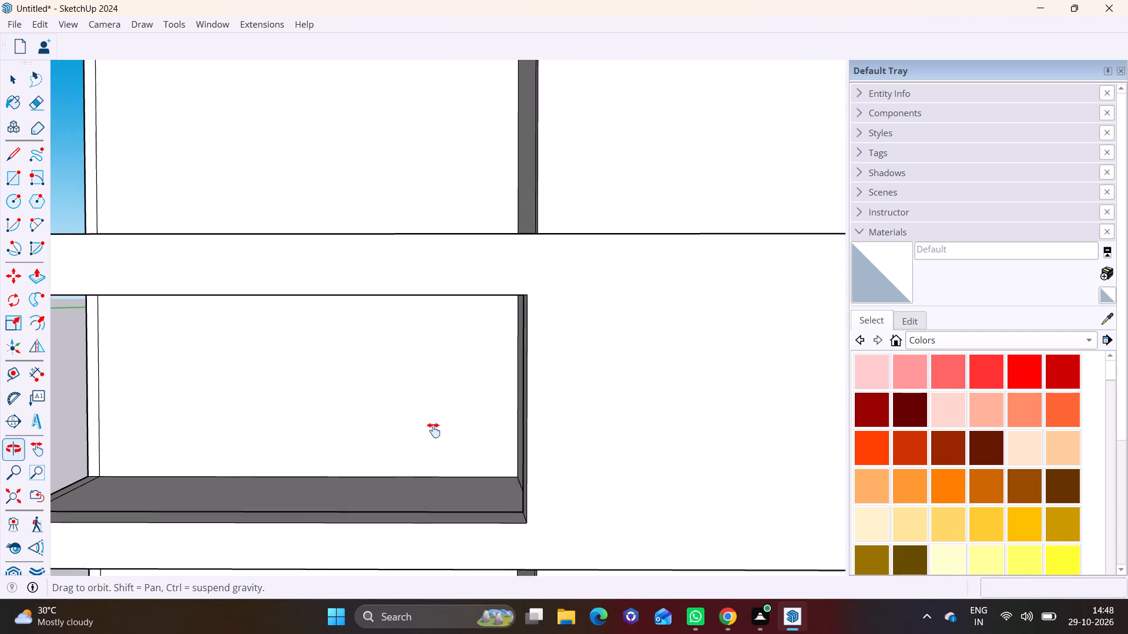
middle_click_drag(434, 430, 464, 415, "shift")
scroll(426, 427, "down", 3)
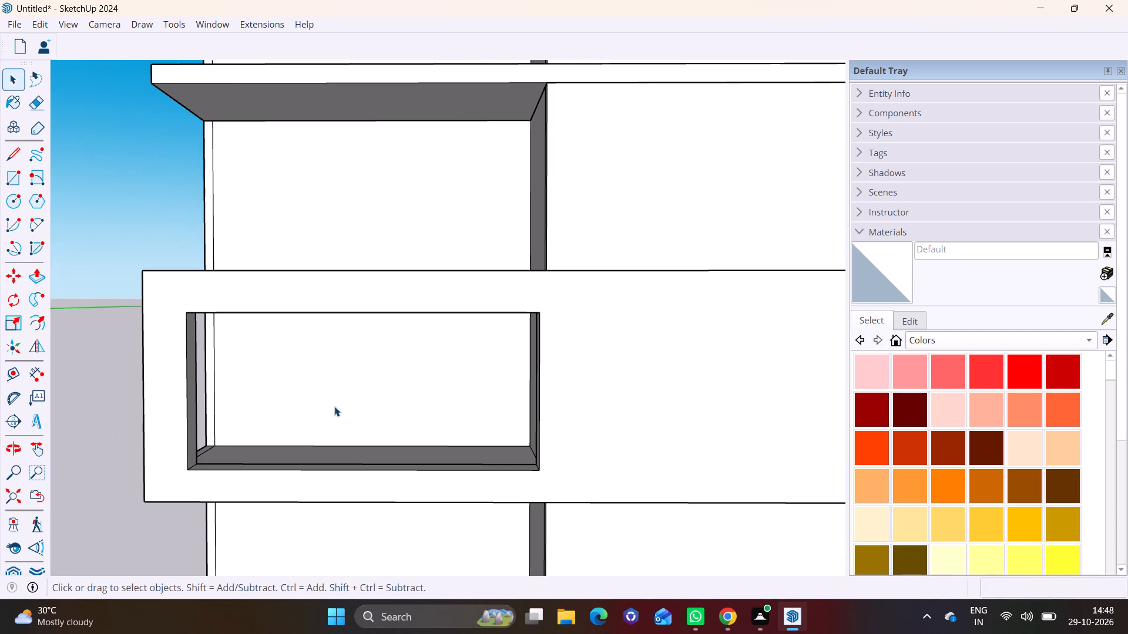
Push the balcony opening's left inner side outward about 7 3/16" toward the panel's near end.
scroll(334, 406, "up", 1)
middle_click_drag(354, 404, 128, 417)
scroll(126, 381, "up", 3)
left_click(126, 381)
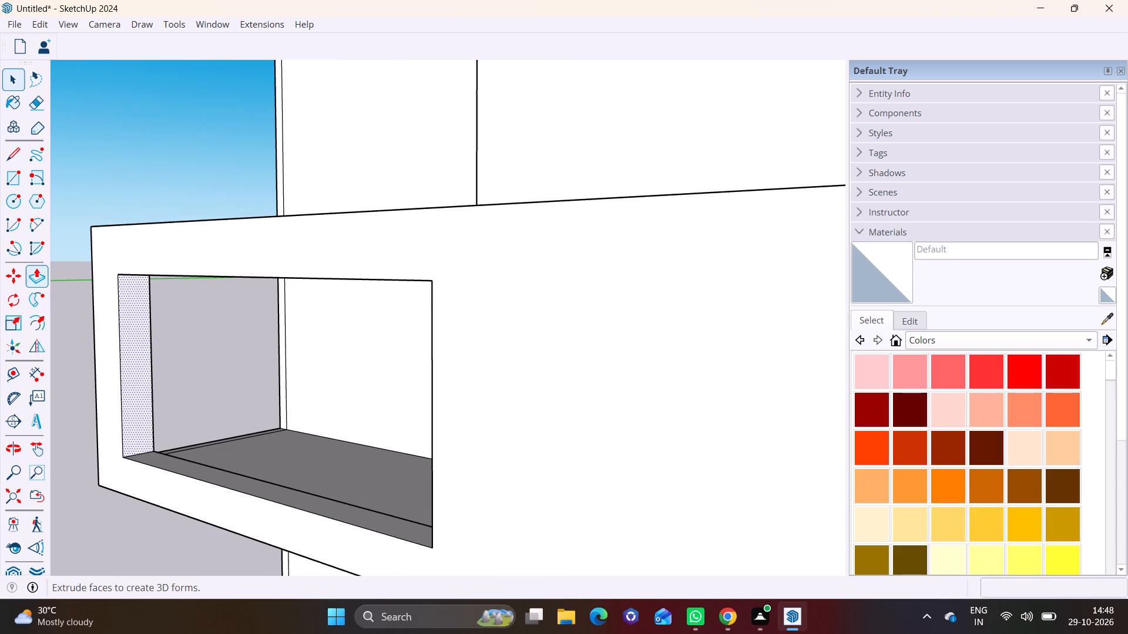
left_click(35, 275)
left_click(140, 358)
left_click(133, 353)
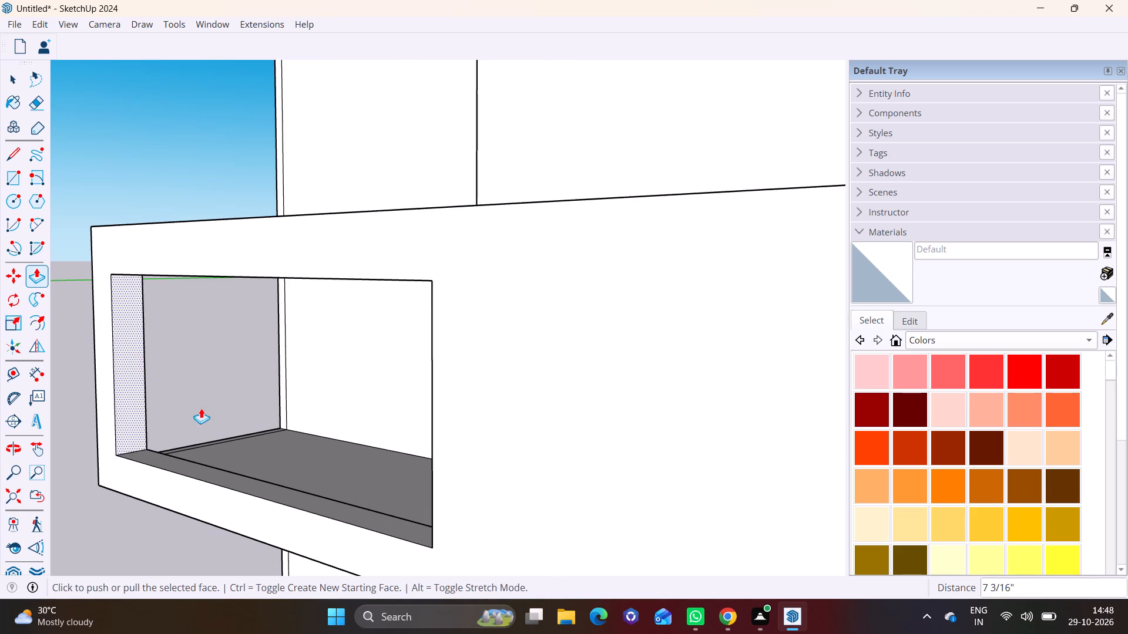
Examine the projecting panel and its widened balcony opening from the front at different distances.
middle_click_drag(204, 410, 447, 403)
scroll(450, 403, "up", 1)
scroll(456, 406, "down", 6)
middle_click_drag(501, 446, 513, 446)
middle_click_drag(417, 439, 365, 430)
scroll(365, 430, "up", 1)
scroll(365, 430, "down", 4)
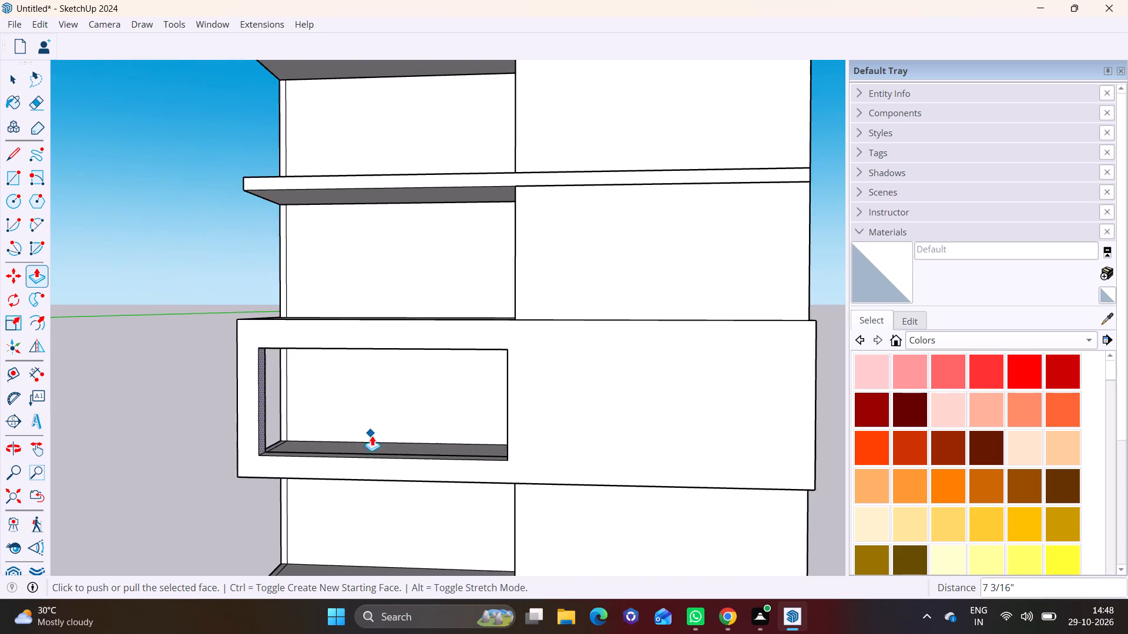
scroll(372, 436, "down", 1)
scroll(454, 460, "down", 2)
middle_click_drag(468, 463, 356, 465, "shift")
middle_click_drag(374, 464, 395, 465)
Push the balcony opening's top inner face upward about 5 3/8" to make the opening taller.
scroll(327, 439, "up", 3)
middle_click_drag(270, 343, 290, 271)
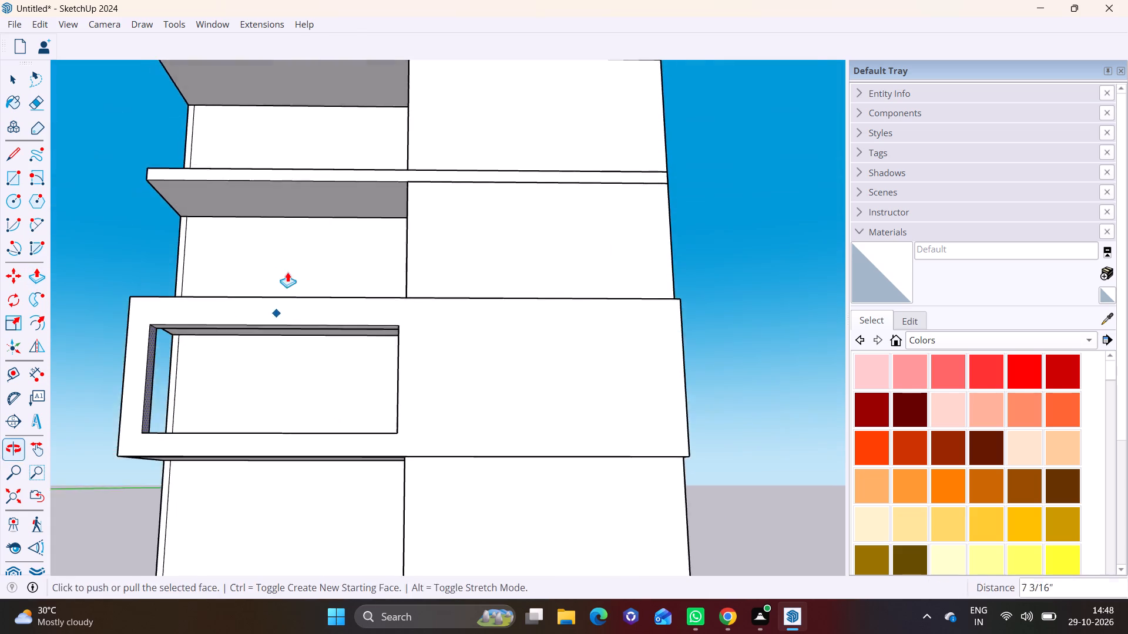
scroll(287, 292, "up", 4)
middle_click_drag(284, 305, 274, 247)
scroll(271, 285, "up", 3)
key("space")
left_click(264, 295)
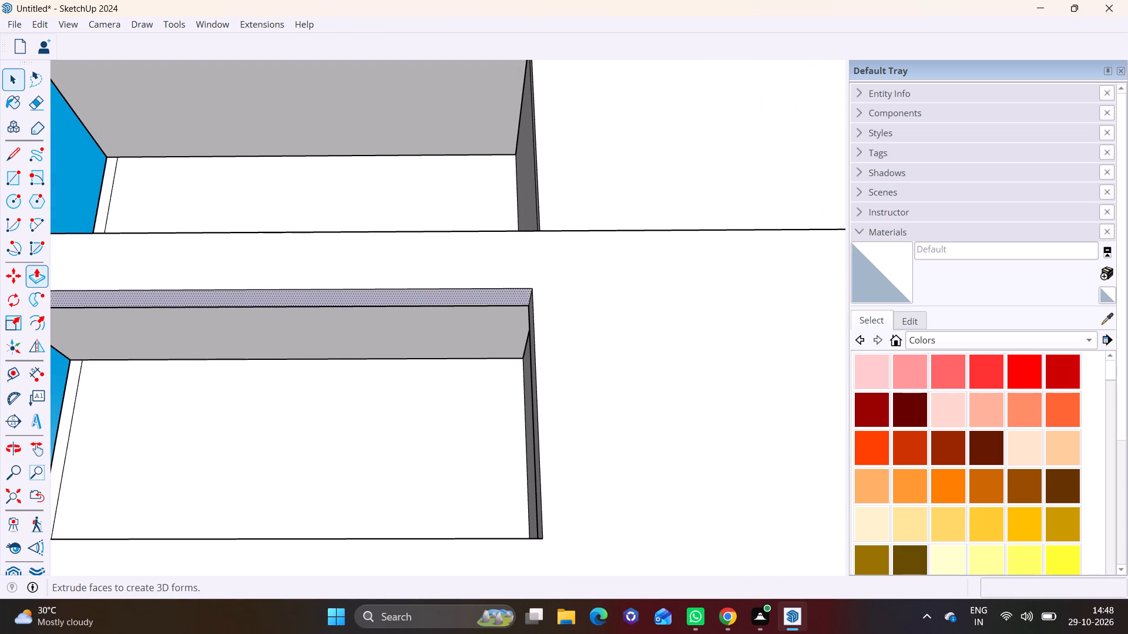
left_click(33, 274)
left_click(187, 303)
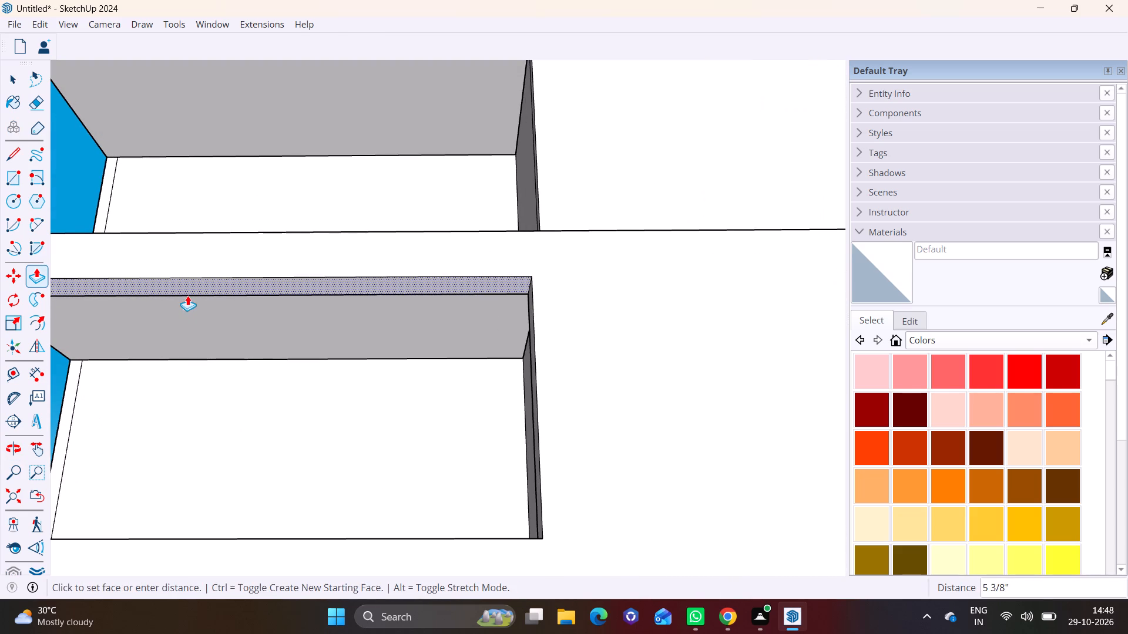
left_click(187, 295)
key("space")
Examine the enlarged opening and the projecting panel from the front, the underside and the block's end.
scroll(240, 381, "down", 7)
middle_click_drag(284, 404, 304, 551)
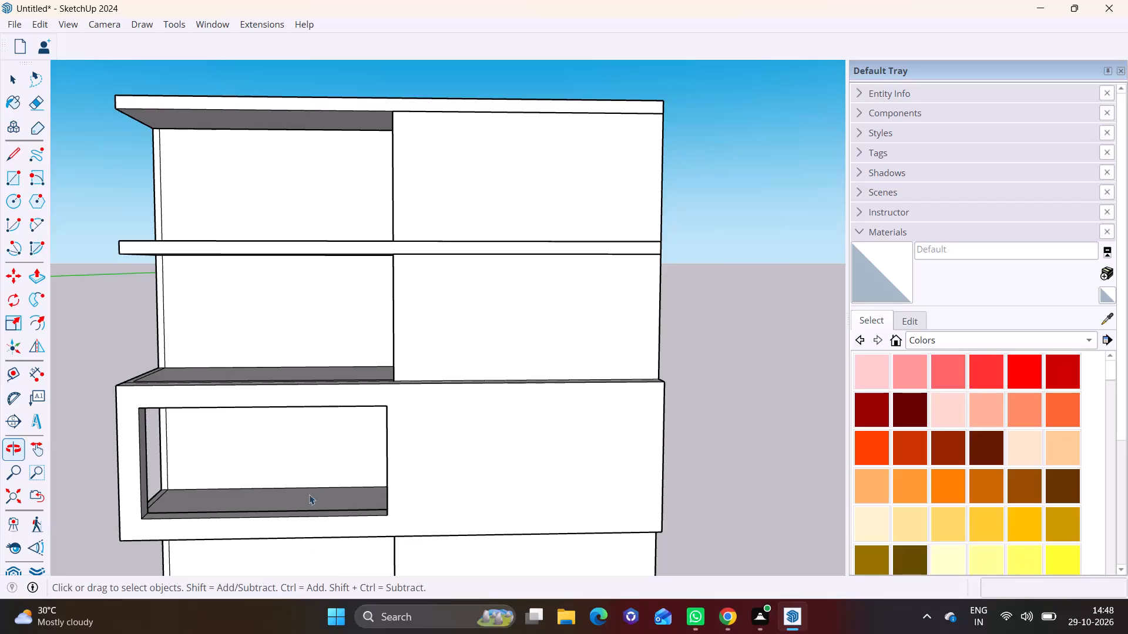
scroll(317, 474, "down", 2)
middle_click_drag(375, 423, 408, 363, "shift")
middle_click_drag(400, 420, 378, 436)
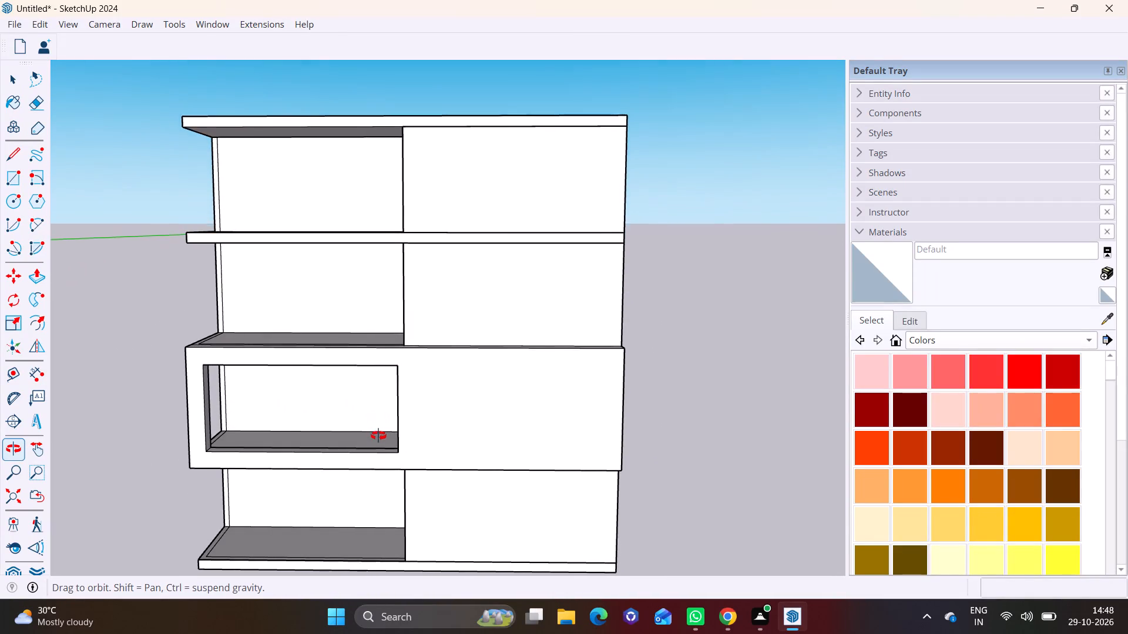
middle_click_drag(378, 436, 380, 446)
middle_click_drag(642, 434, 498, 298)
scroll(529, 377, "up", 5)
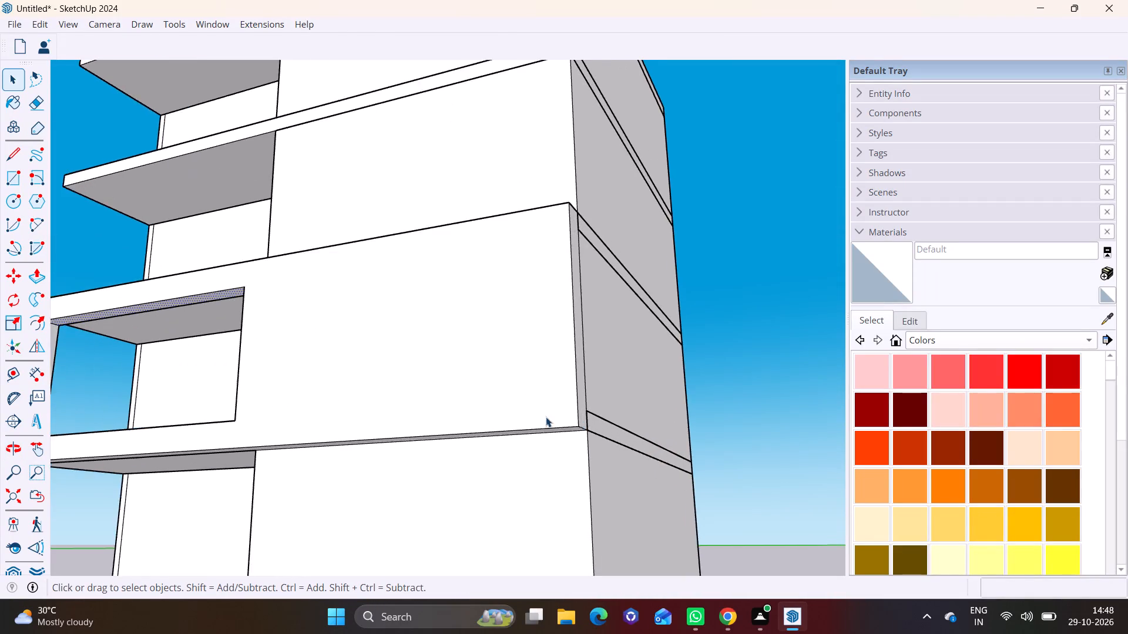
scroll(423, 363, "down", 5)
middle_click_drag(442, 373, 556, 432)
Pull the opening's left inner side inward about 3 1/2" as a new extrusion, keeping the original edge to form a frame strip.
scroll(166, 392, "up", 4)
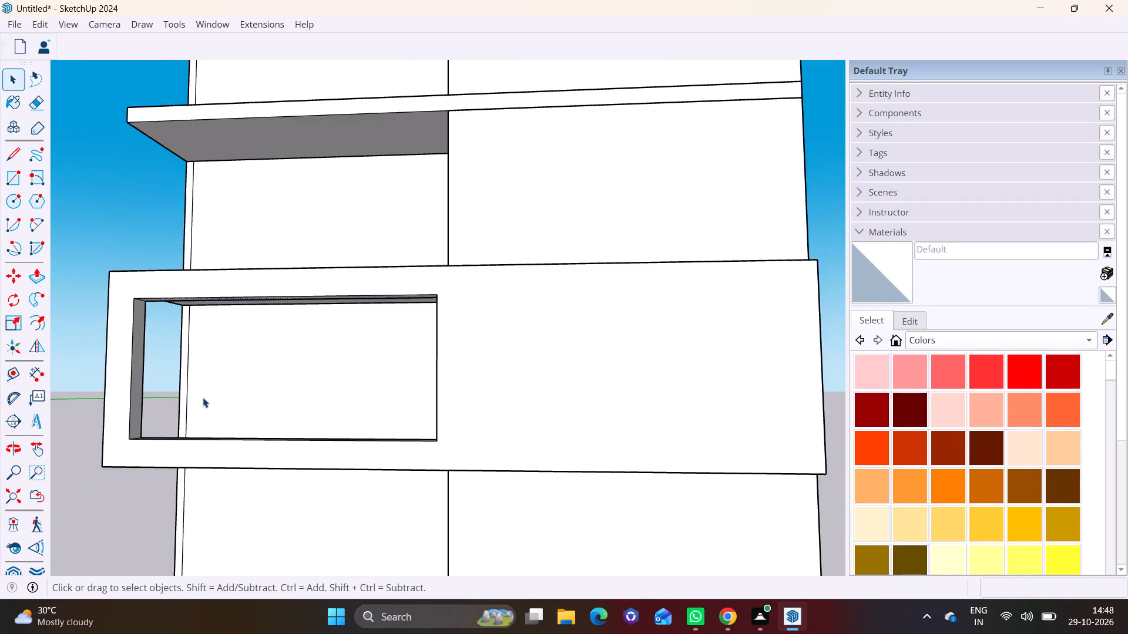
scroll(203, 397, "up", 2)
middle_click_drag(303, 416, 390, 422, "shift")
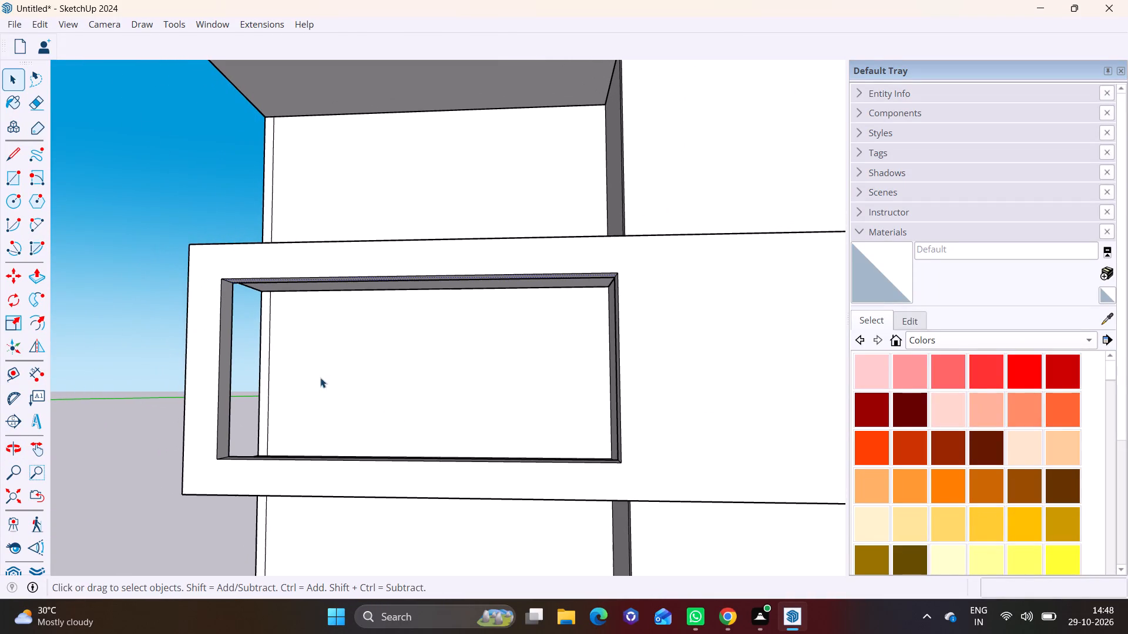
middle_click_drag(307, 361, 372, 410)
scroll(257, 422, "up", 3)
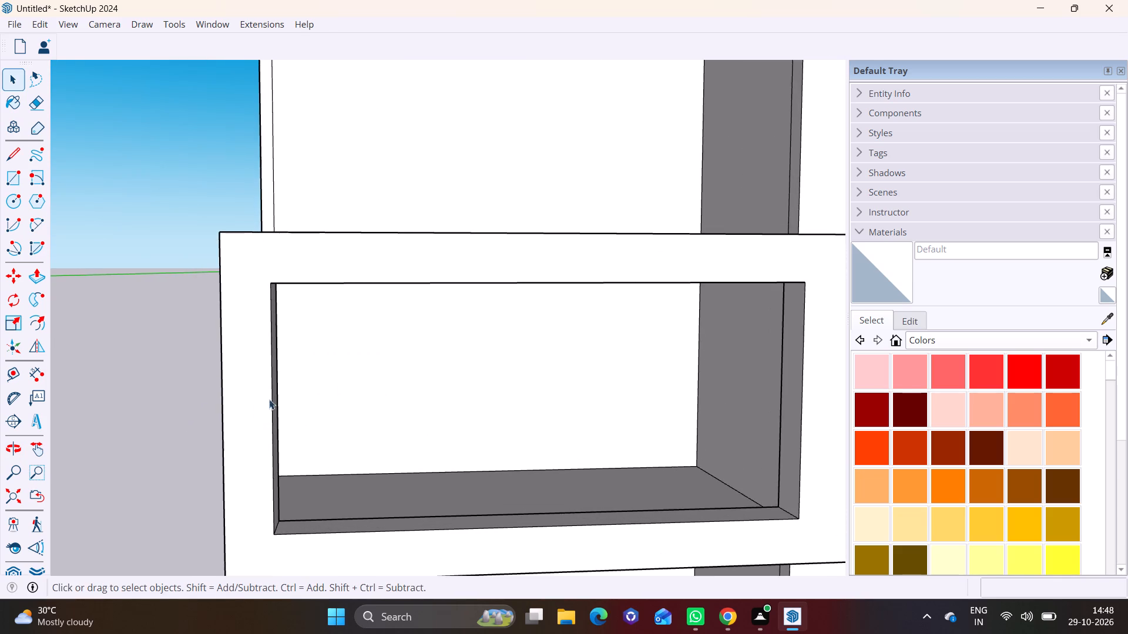
middle_click_drag(251, 393, 151, 370, "shift")
middle_click_drag(171, 381, 110, 381)
scroll(108, 378, "up", 3)
key("space")
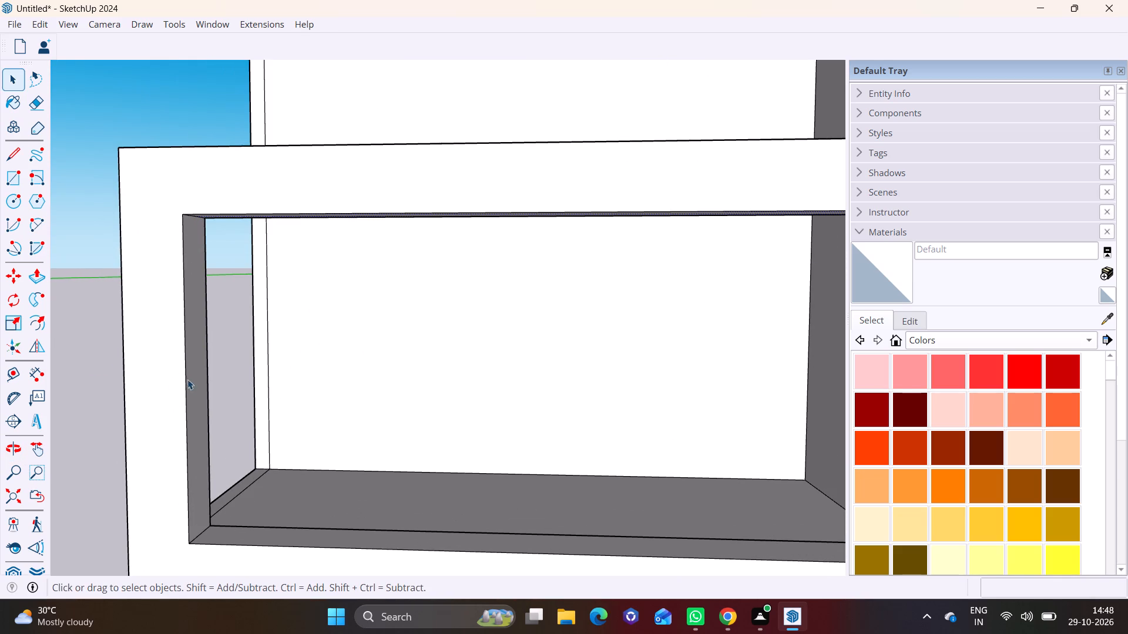
left_click(199, 376)
left_click(39, 267)
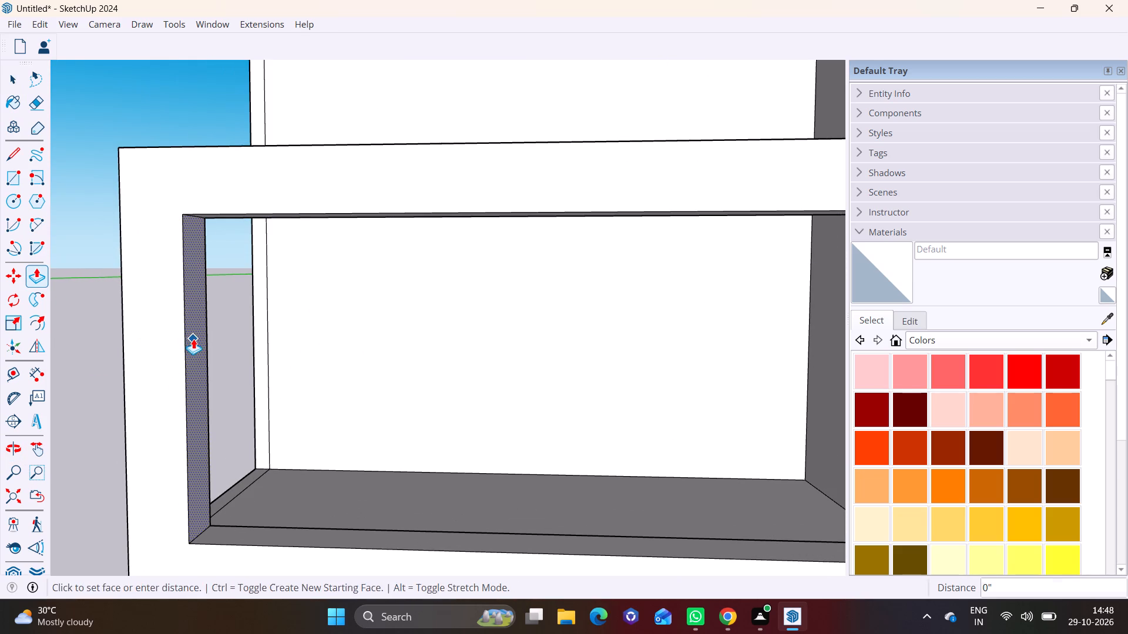
left_click(193, 339)
left_click(203, 342)
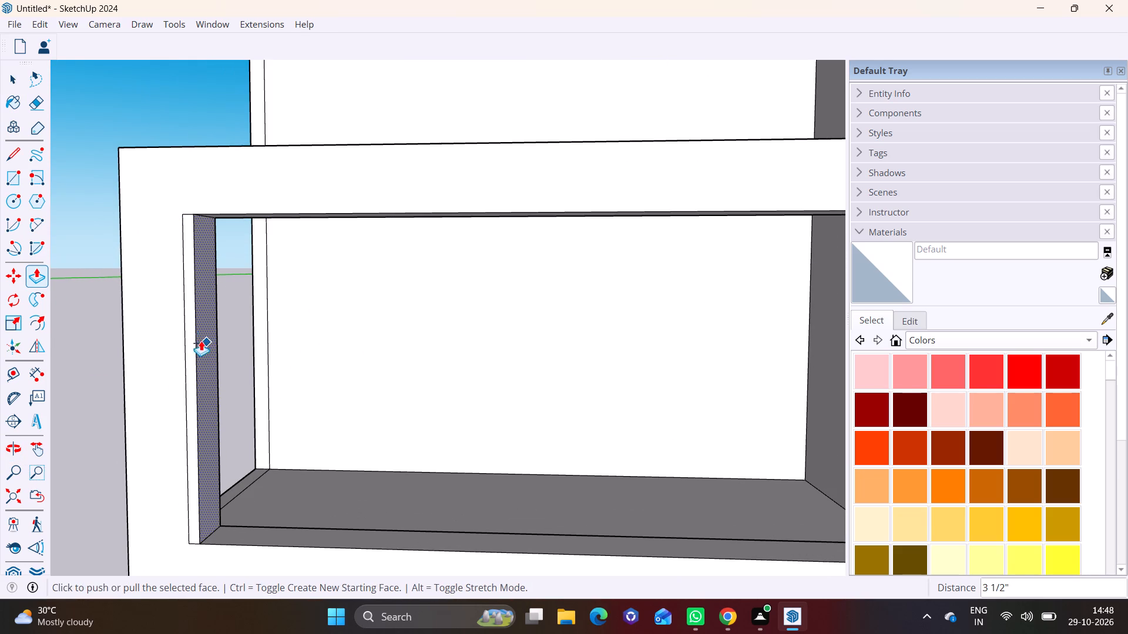
key("space")
Pull the opening's bottom inner face upward about 3 1/8" as a new extrusion to form the lower frame strip.
left_click(290, 535)
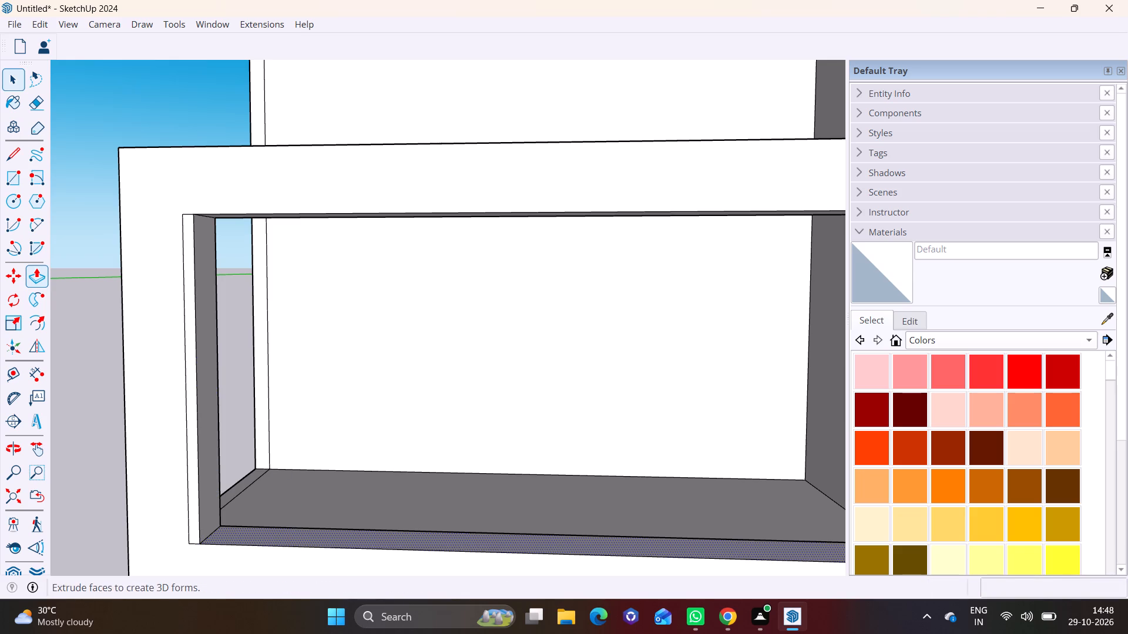
left_click(30, 277)
left_click(293, 533)
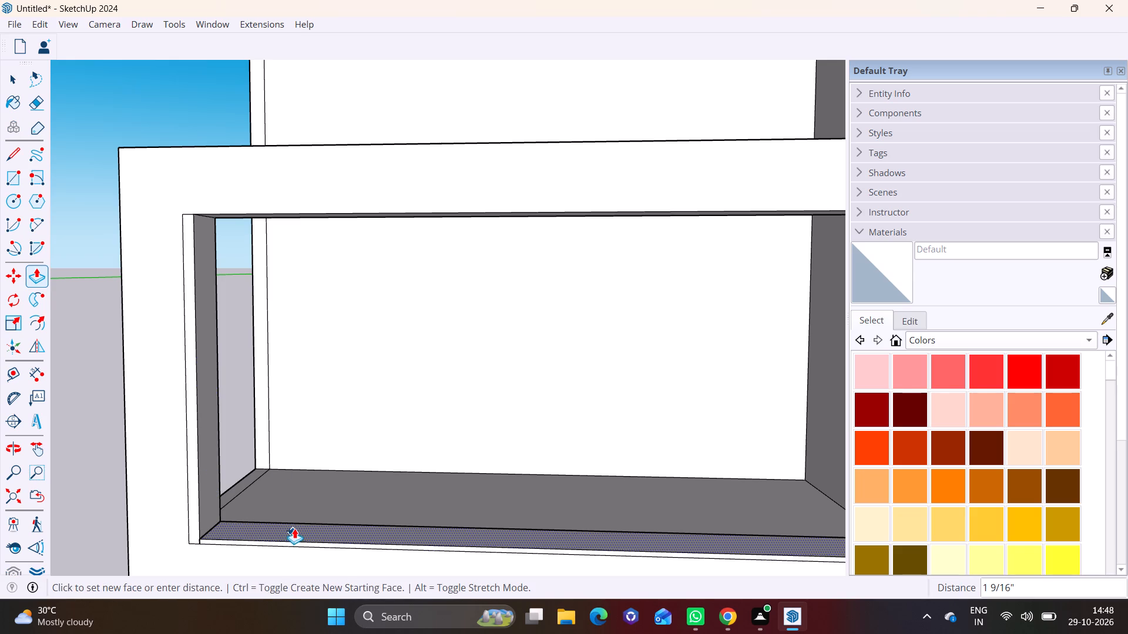
left_click(292, 524)
Pull the opening's right inner side inward about 2 5/8" as a new extrusion to form that side's frame strip.
scroll(292, 524, "down", 4)
middle_click_drag(283, 437, 160, 458, "shift")
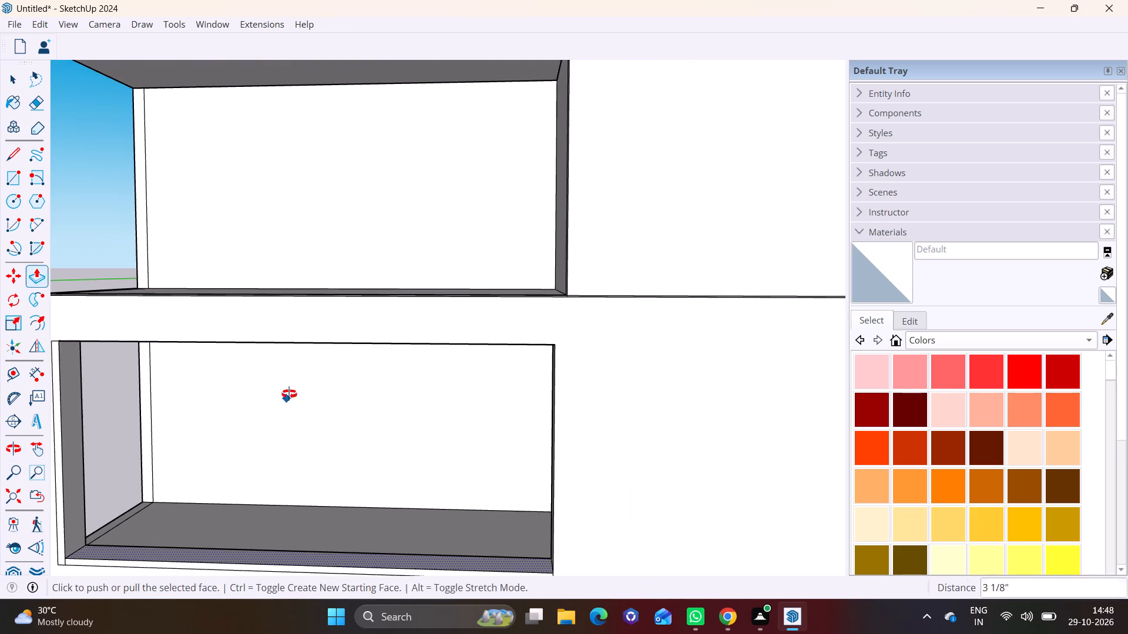
middle_click_drag(287, 399, 419, 370)
scroll(589, 436, "up", 3)
left_click(733, 421)
key("space")
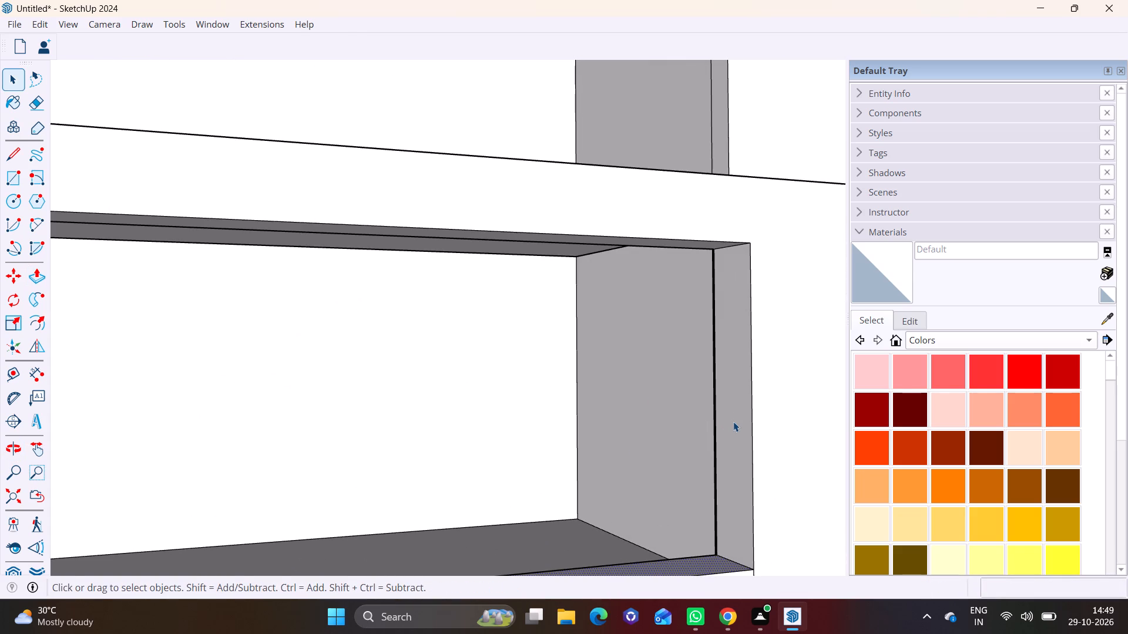
left_click(734, 421)
left_click(35, 278)
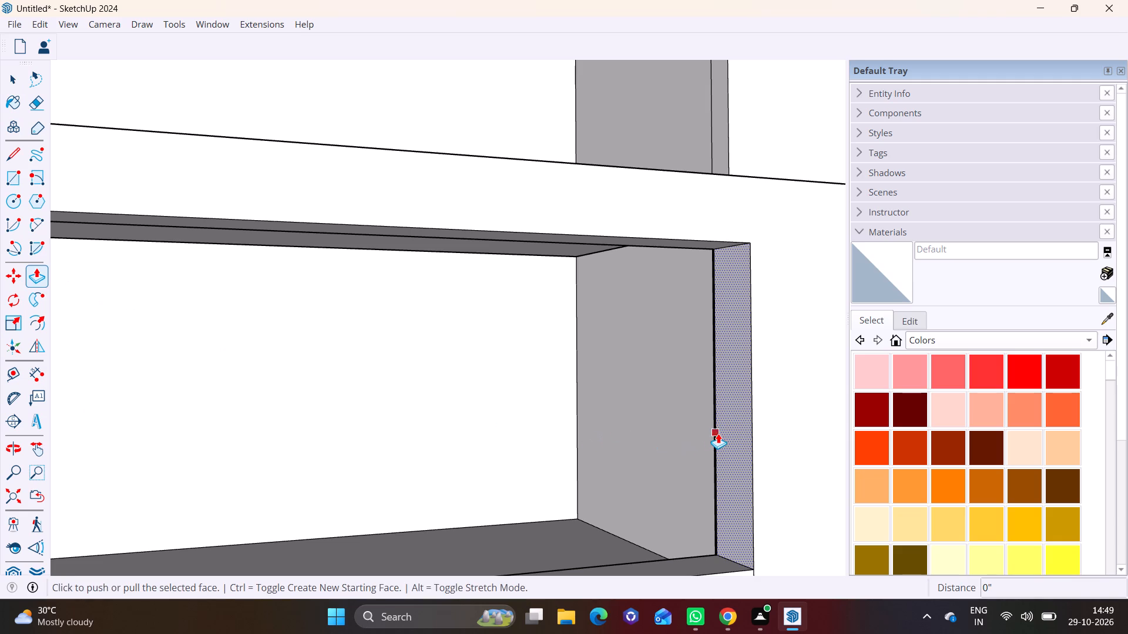
left_click(724, 429)
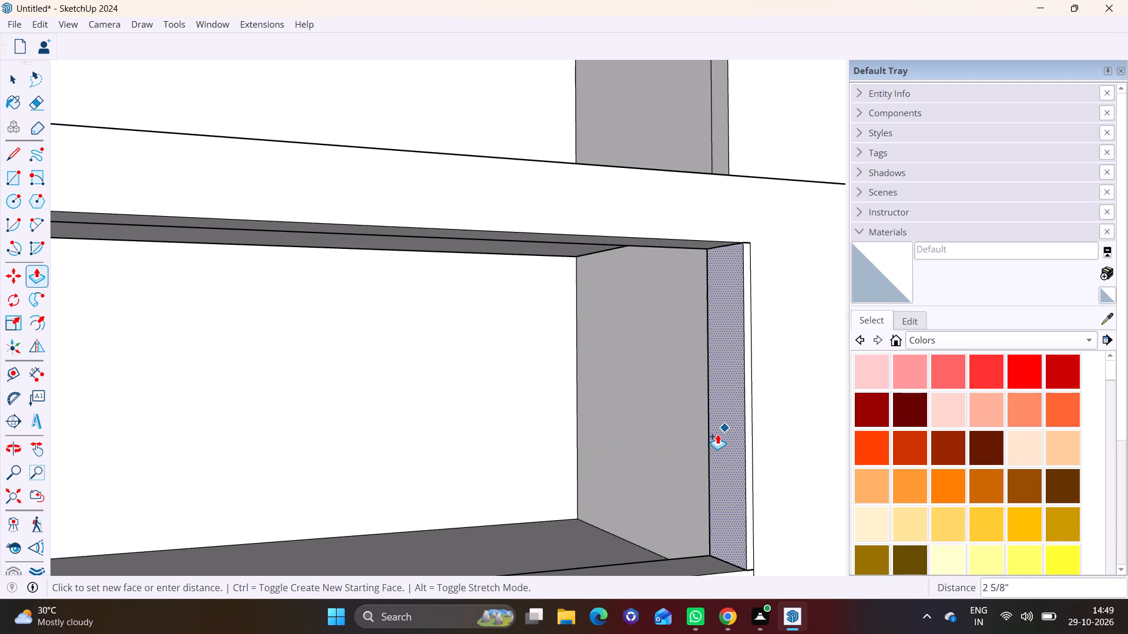
left_click(714, 435)
Pull the opening's top inner face downward about 2 3/4" as a new extrusion to form the upper frame strip.
middle_click_drag(501, 456, 463, 373)
key("space")
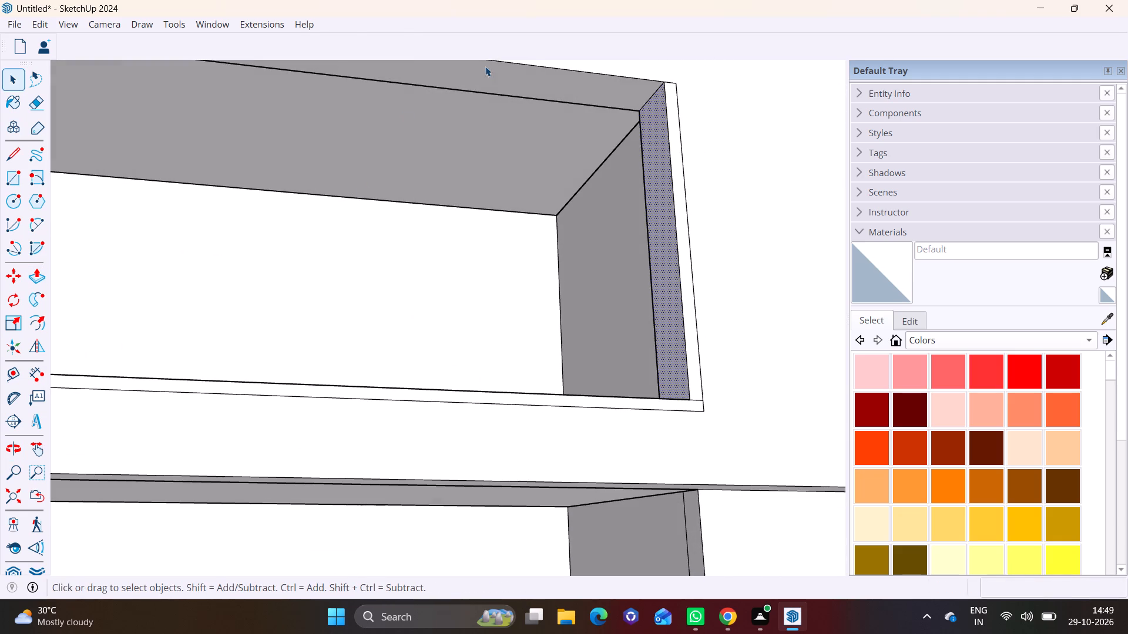
left_click(485, 66)
left_click(32, 277)
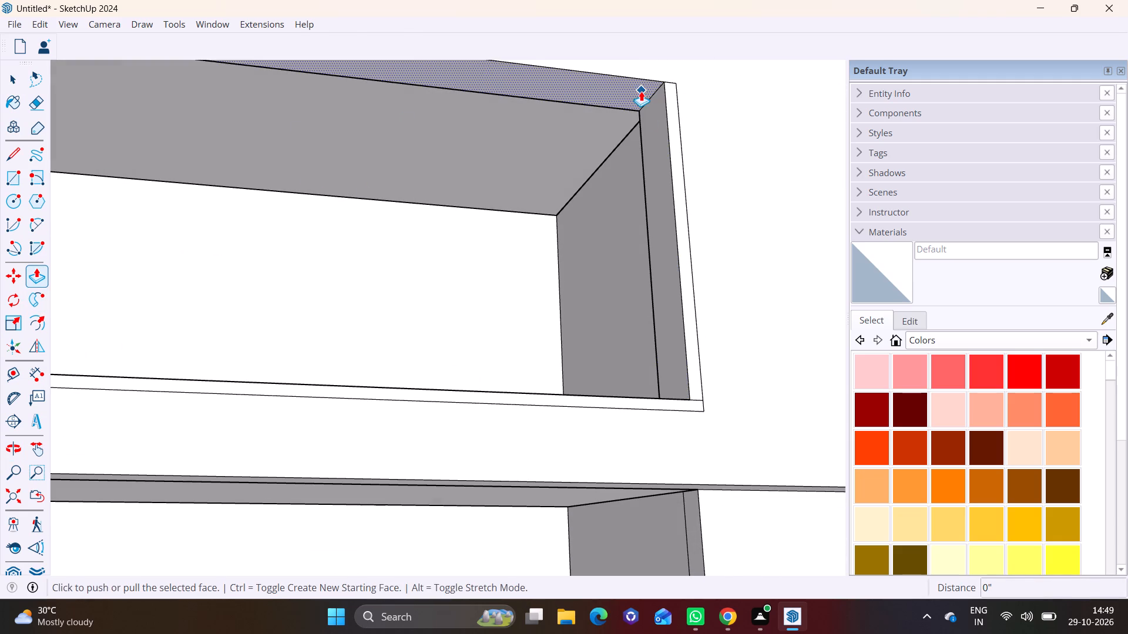
left_click(620, 87)
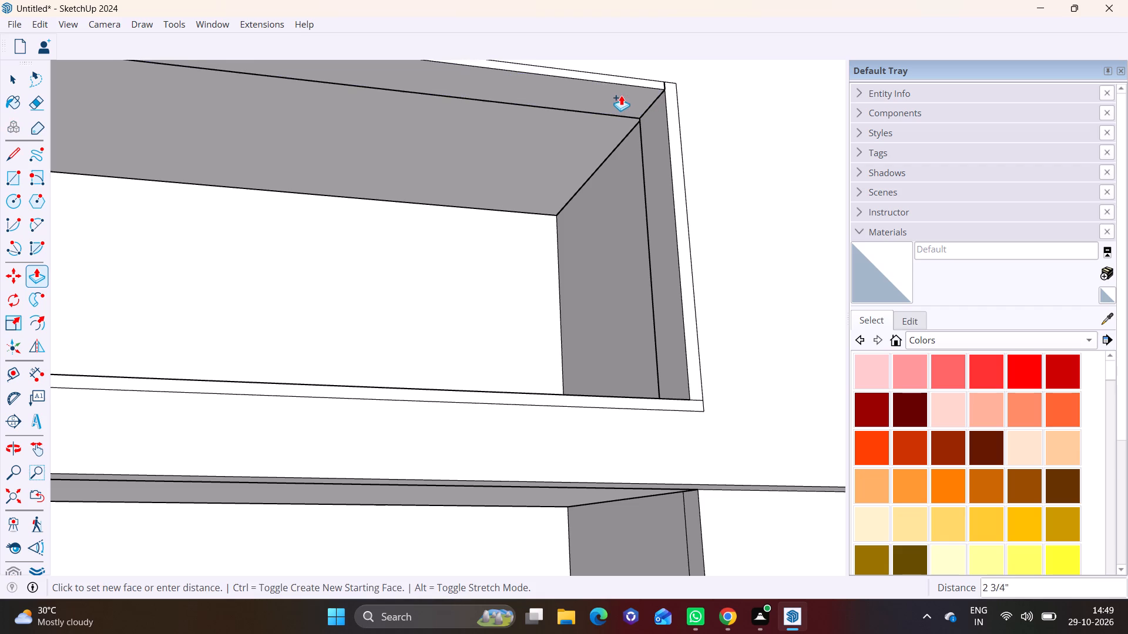
left_click(621, 97)
key("space")
Paint the four frame strips around the balcony opening with the near-black Color M08.
middle_click_drag(698, 232, 642, 360)
scroll(642, 360, "down", 20)
scroll(642, 360, "down", 3)
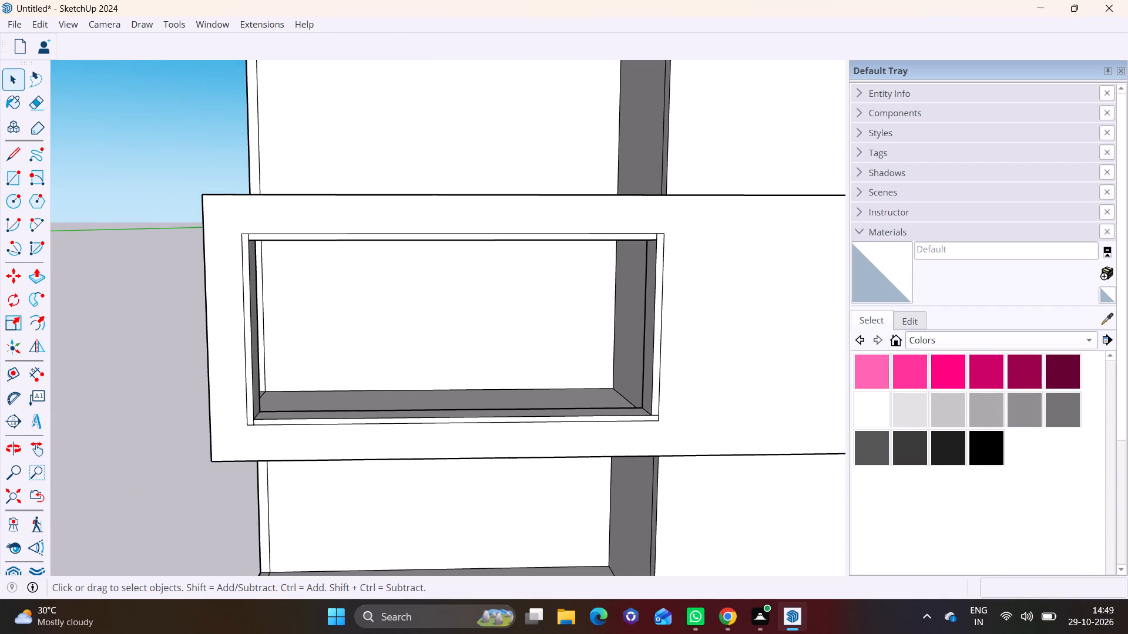
left_click(951, 446)
scroll(672, 282, "up", 5)
left_click(665, 253)
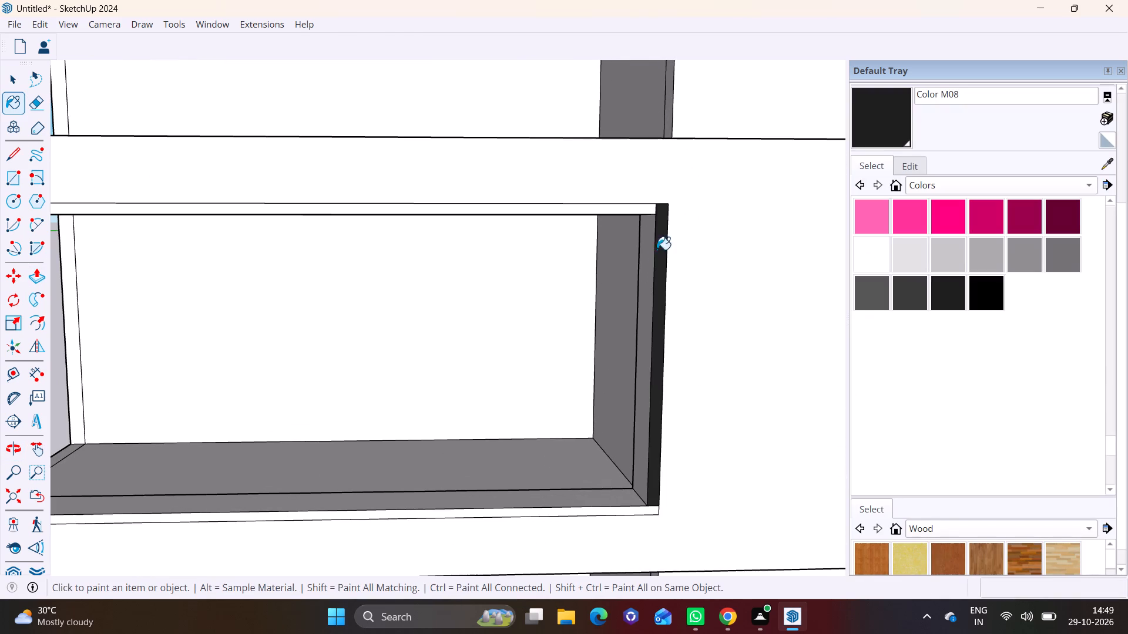
left_click(650, 213)
scroll(155, 370, "down", 5)
middle_click_drag(137, 347, 358, 360, "shift")
left_click(320, 358)
left_click(354, 466)
scroll(354, 466, "up", 2)
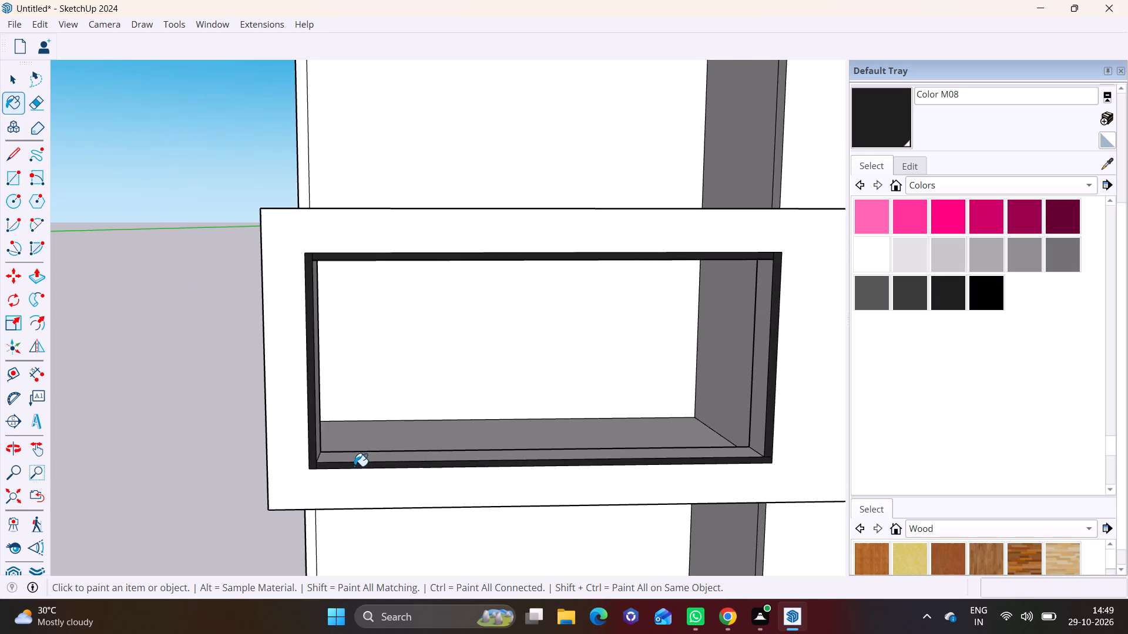
scroll(354, 466, "up", 3)
key("space")
Draw a rectangle about 21' 1/16" by 2 9/16" along the upper front edge of the lowest slab, across the balcony's width.
scroll(184, 413, "down", 7)
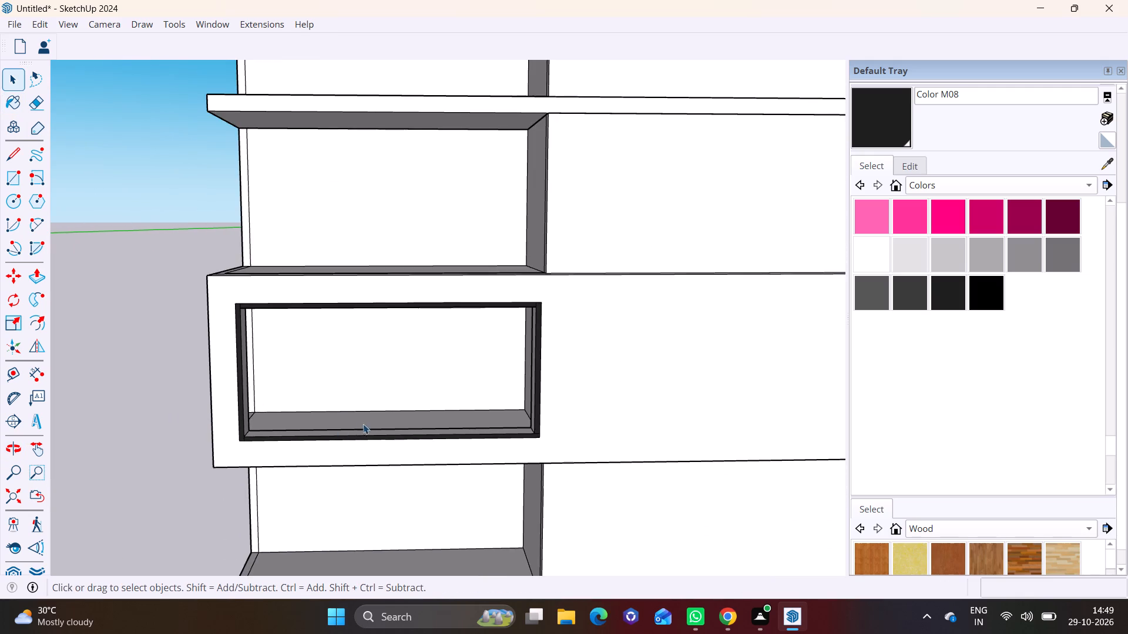
middle_click_drag(363, 422, 378, 377)
scroll(385, 372, "up", 2)
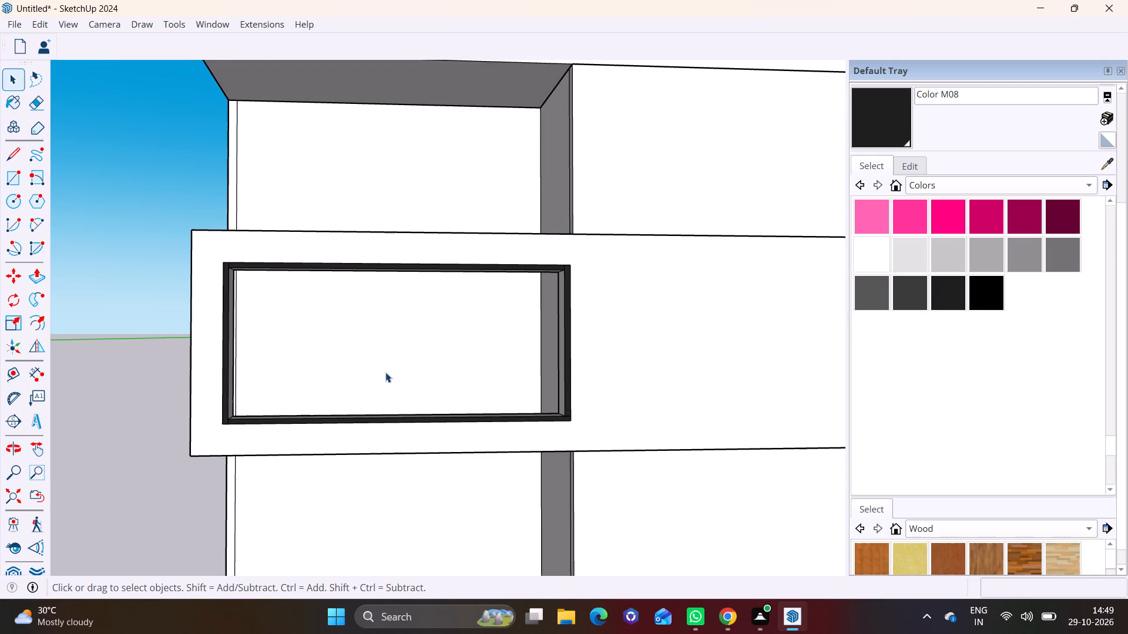
middle_click_drag(385, 372, 347, 281, "shift")
scroll(364, 404, "down", 2)
middle_click_drag(459, 442, 452, 367, "shift")
scroll(455, 402, "up", 3)
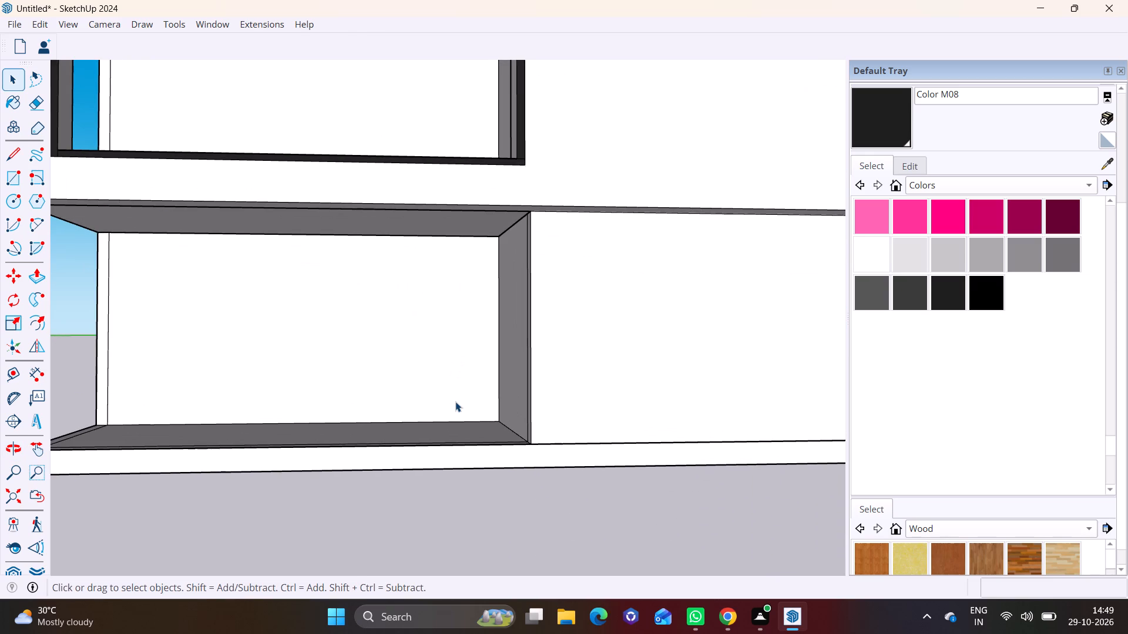
middle_click_drag(463, 397, 536, 393, "shift")
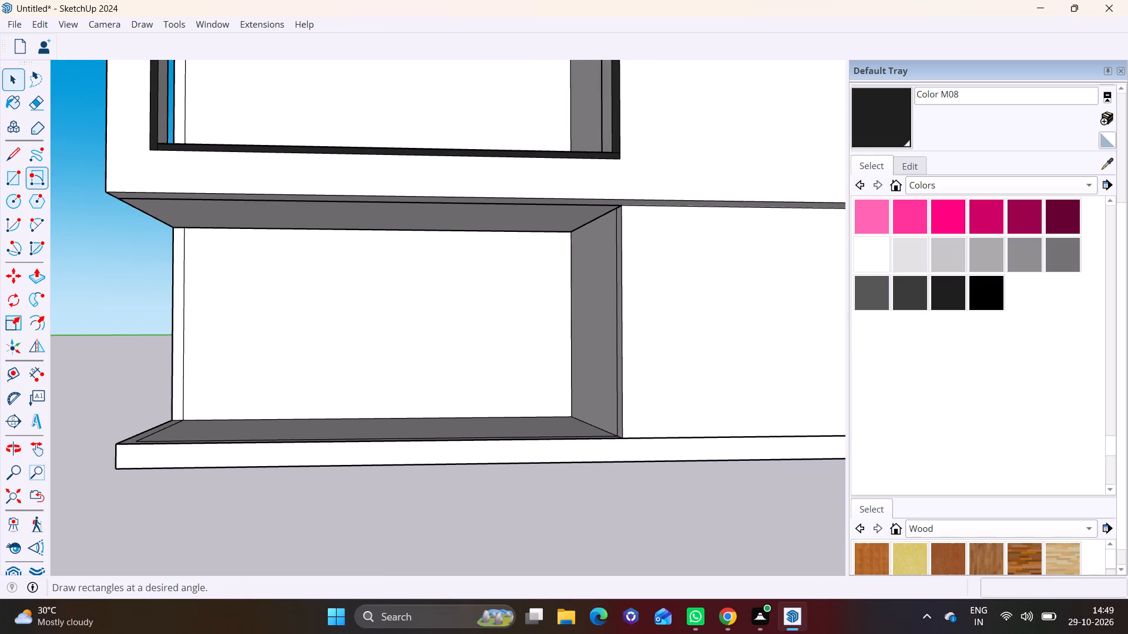
left_click(16, 174)
scroll(734, 494, "up", 2)
scroll(590, 437, "up", 2)
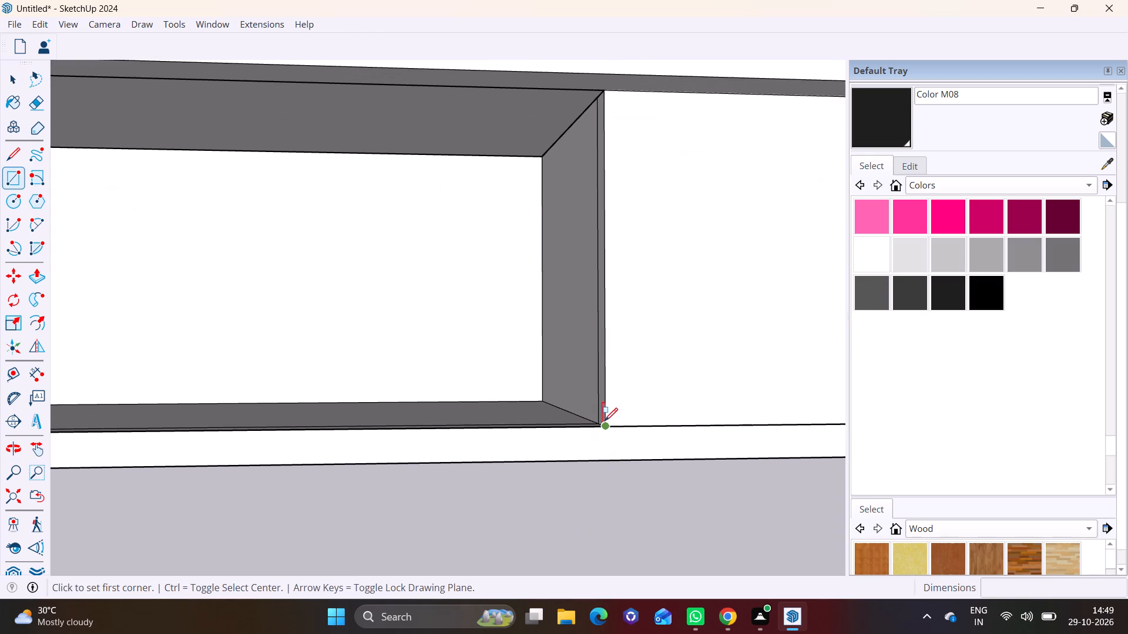
left_click(603, 423)
scroll(403, 433, "down", 1)
middle_click_drag(364, 443, 589, 436, "shift")
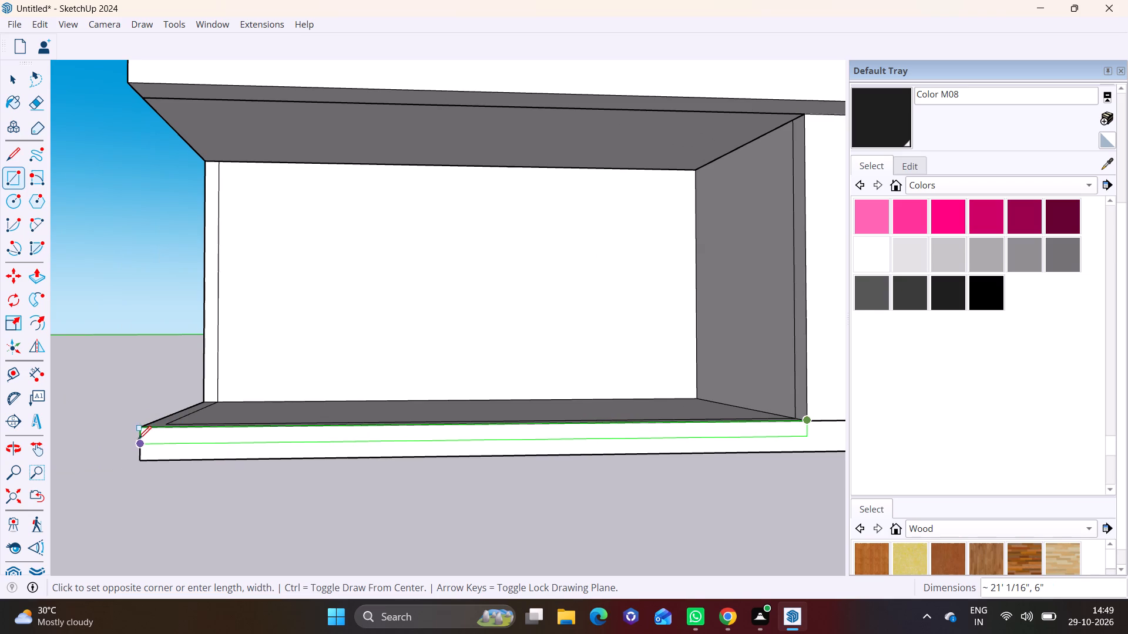
scroll(142, 438, "up", 7)
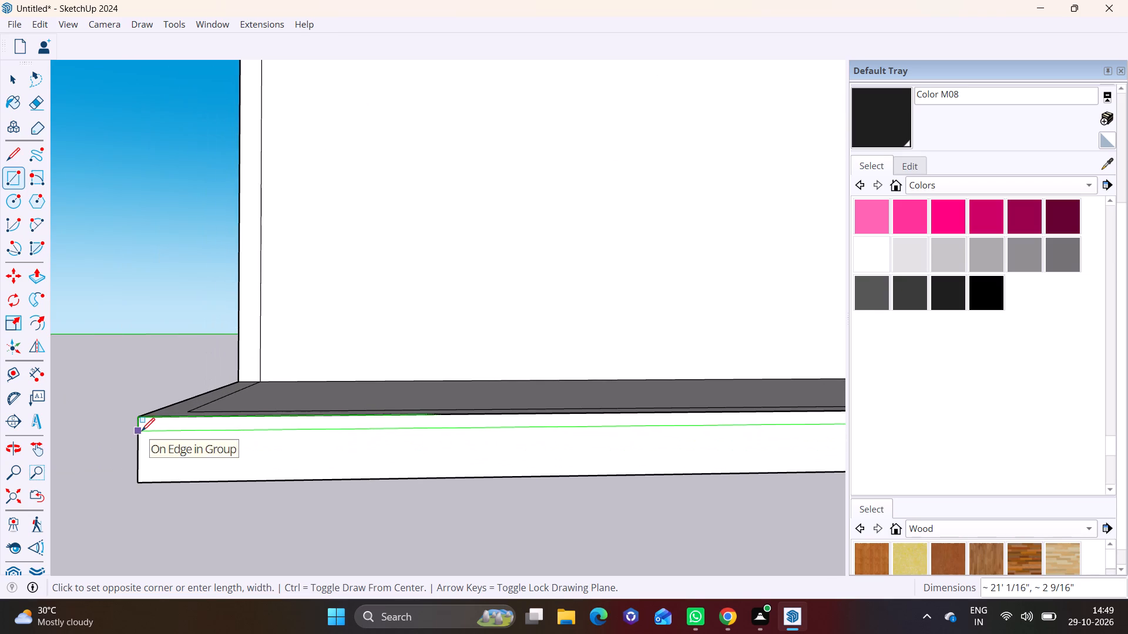
left_click(142, 431)
scroll(100, 437, "down", 8)
key("space")
middle_click_drag(285, 464, 263, 460, "shift")
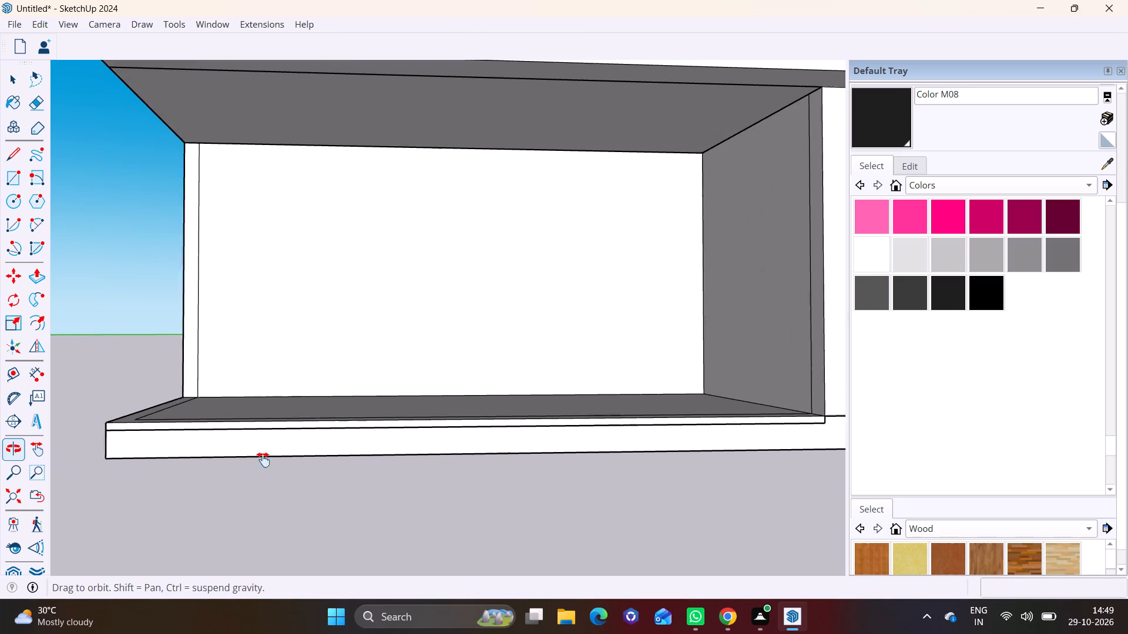
Pull the narrow strip along the lowest slab's front edge outward about 1" to form the balcony trim.
middle_click_drag(263, 460, 139, 441, "shift")
middle_click_drag(471, 484, 174, 521)
scroll(180, 419, "up", 1)
middle_click_drag(199, 412, 445, 396, "shift")
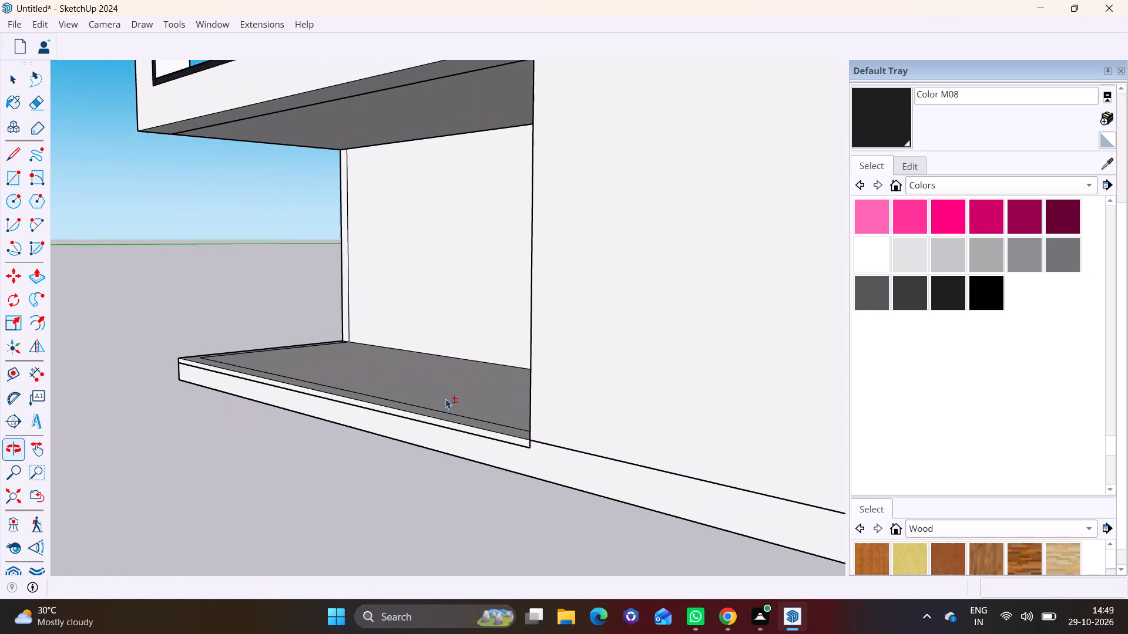
scroll(429, 463, "up", 3)
middle_click_drag(540, 447, 459, 487)
scroll(464, 450, "up", 3)
double_click(465, 468)
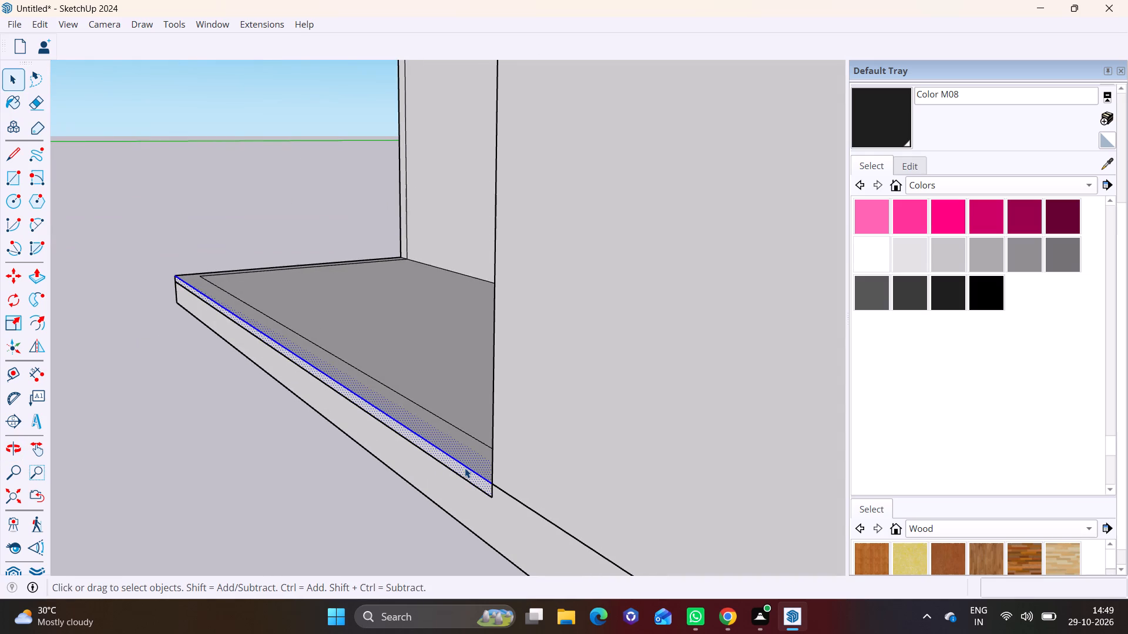
left_click(466, 475)
left_click(466, 475)
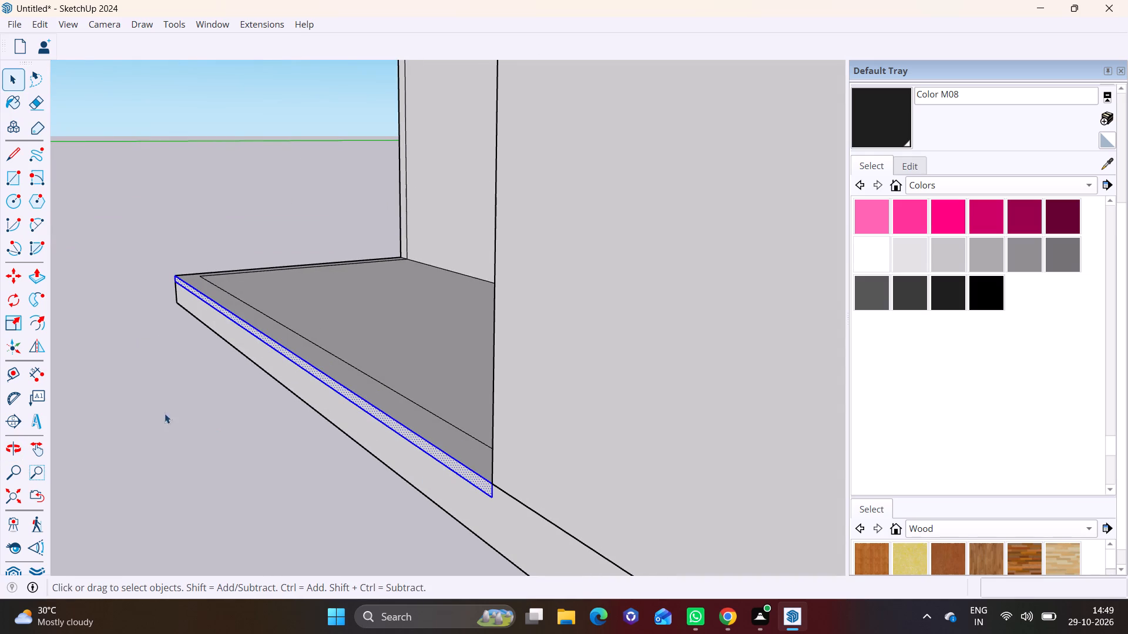
left_click(37, 269)
left_click(427, 444)
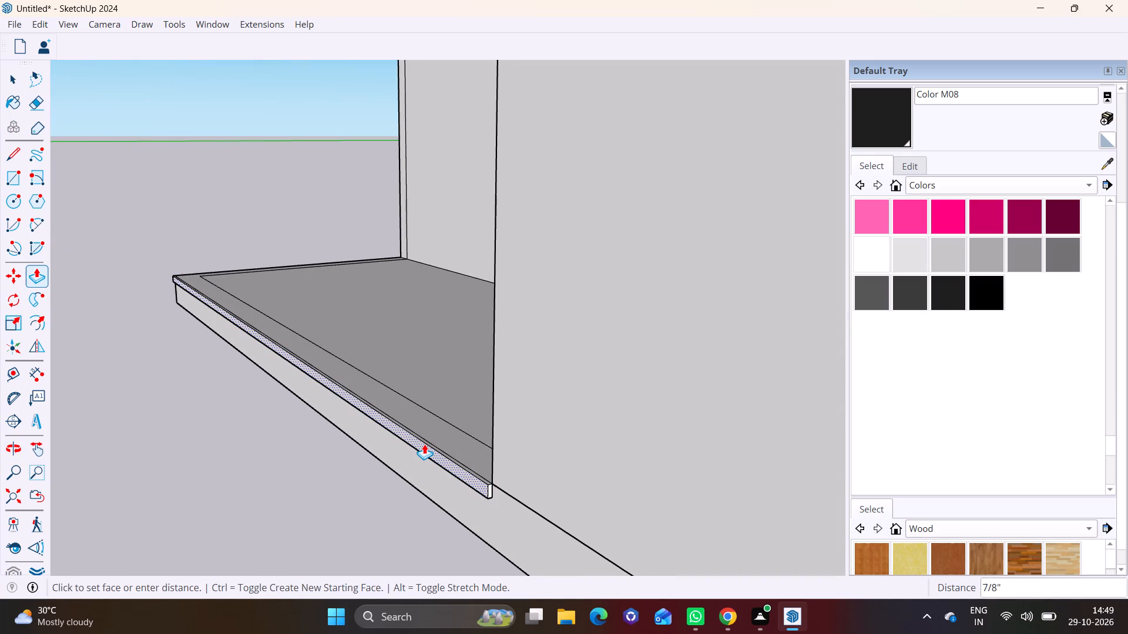
left_click(423, 444)
key("space")
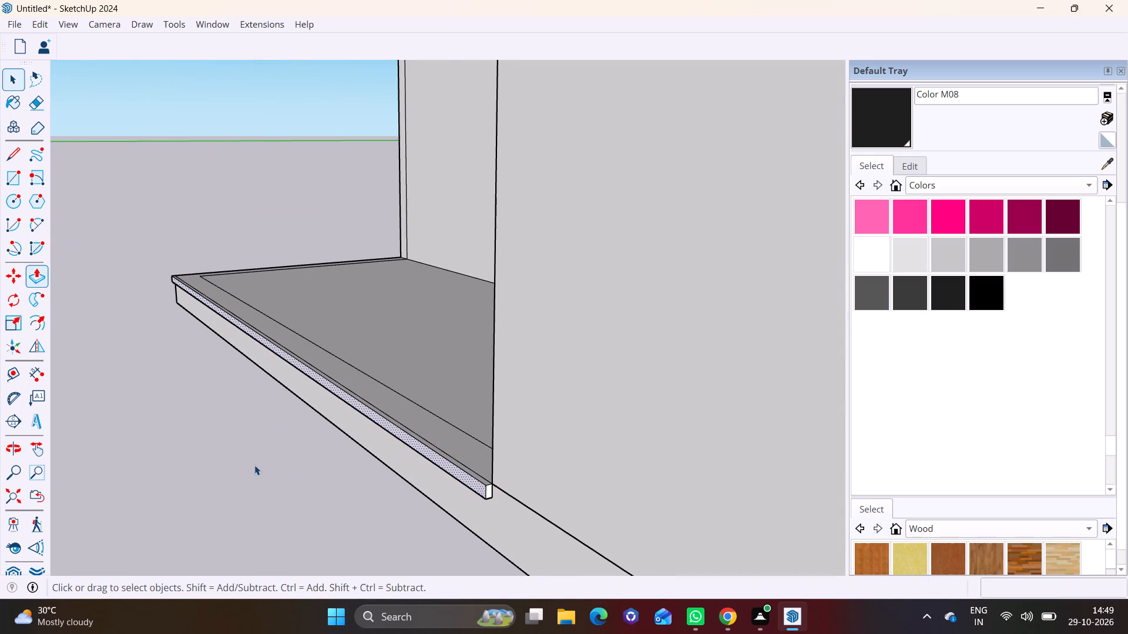
Draw a rectangle about 9' 1 13/16" by 2 9/16" along the slab's upper side edge, from the wall to the front trim.
scroll(254, 465, "down", 2)
middle_click_drag(323, 465, 693, 396)
scroll(324, 359, "down", 1, "shift")
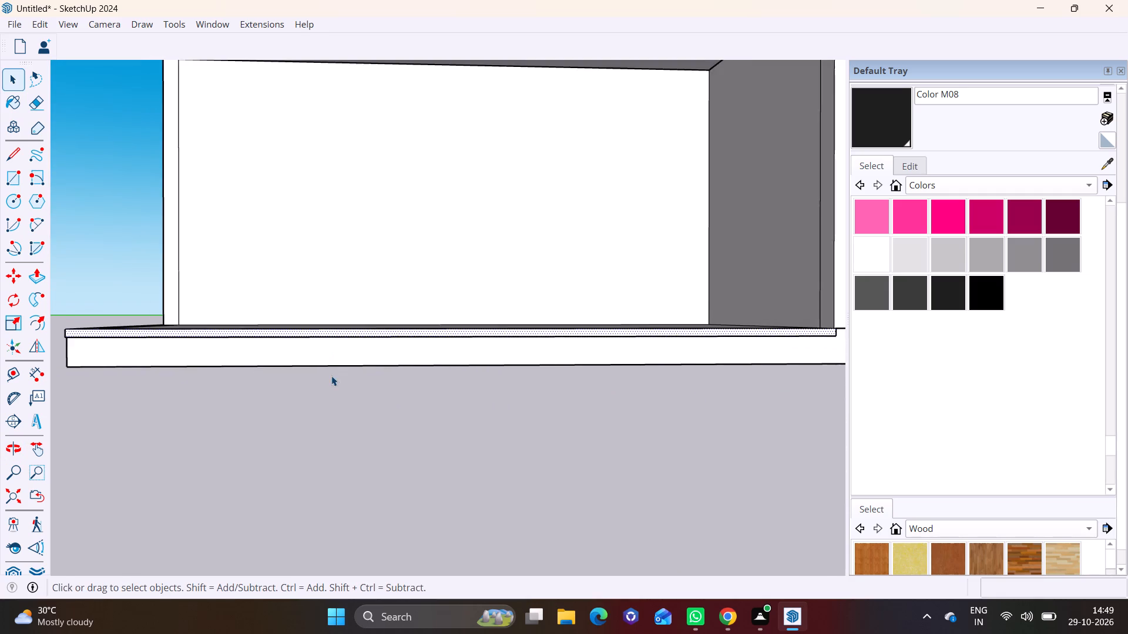
scroll(331, 376, "down", 2, "shift")
middle_click_drag(331, 376, 649, 409)
middle_click_drag(385, 394, 726, 441)
scroll(621, 386, "up", 3)
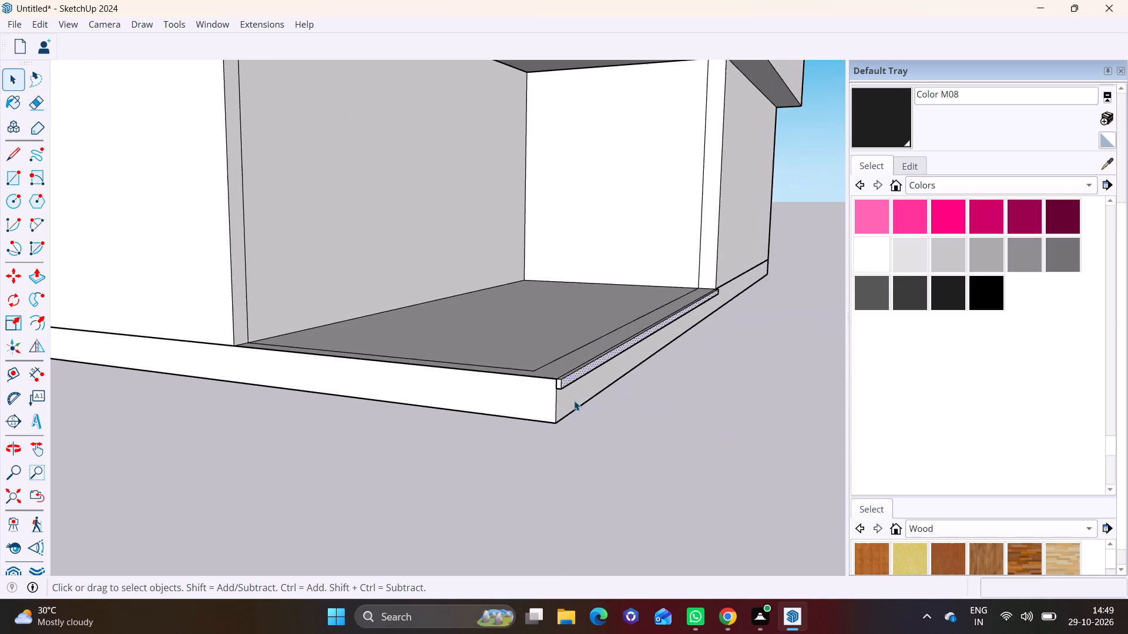
scroll(574, 400, "up", 2)
middle_click_drag(576, 403, 719, 412)
scroll(679, 353, "up", 3)
middle_click_drag(636, 377, 623, 352)
scroll(615, 358, "up", 1)
scroll(630, 364, "down", 3)
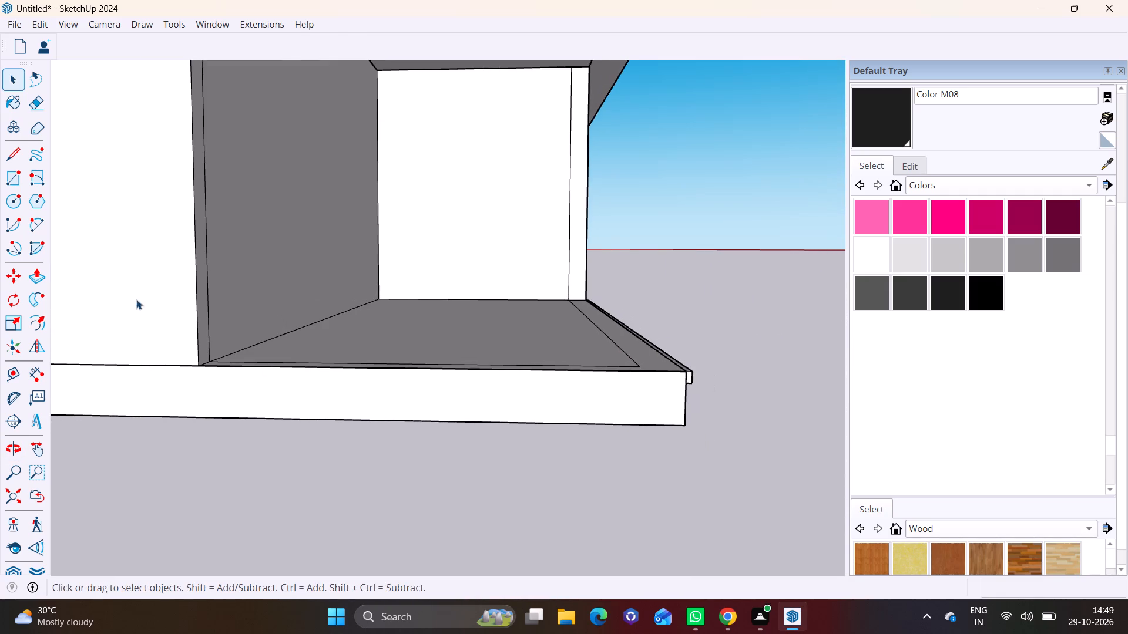
left_click(14, 180)
scroll(187, 387, "up", 2)
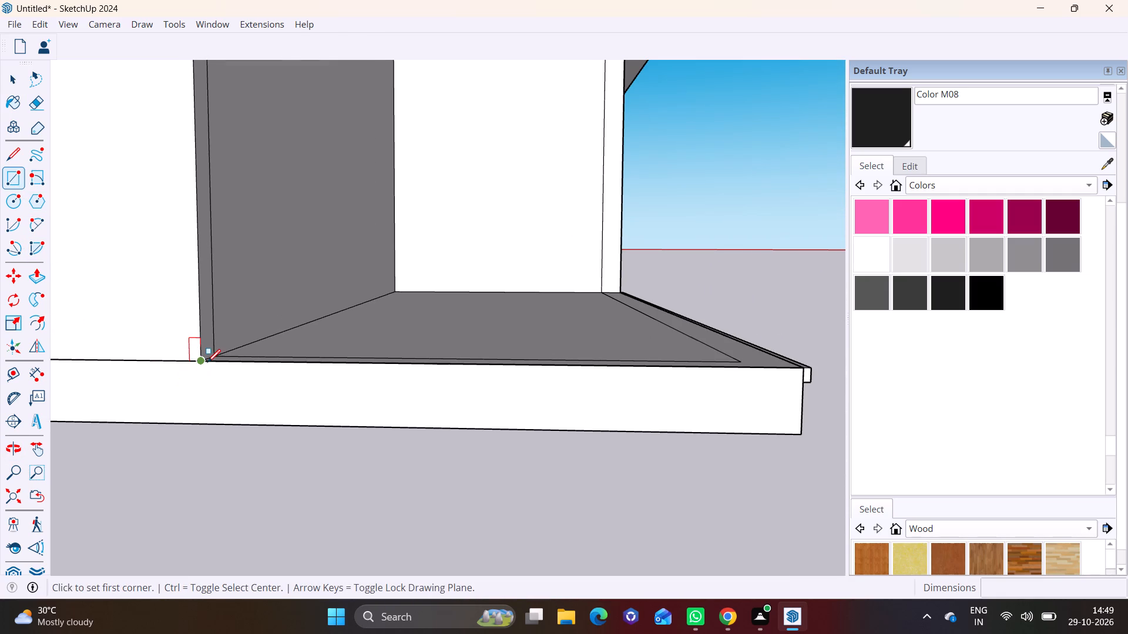
left_click(207, 362)
middle_click_drag(805, 391, 671, 431)
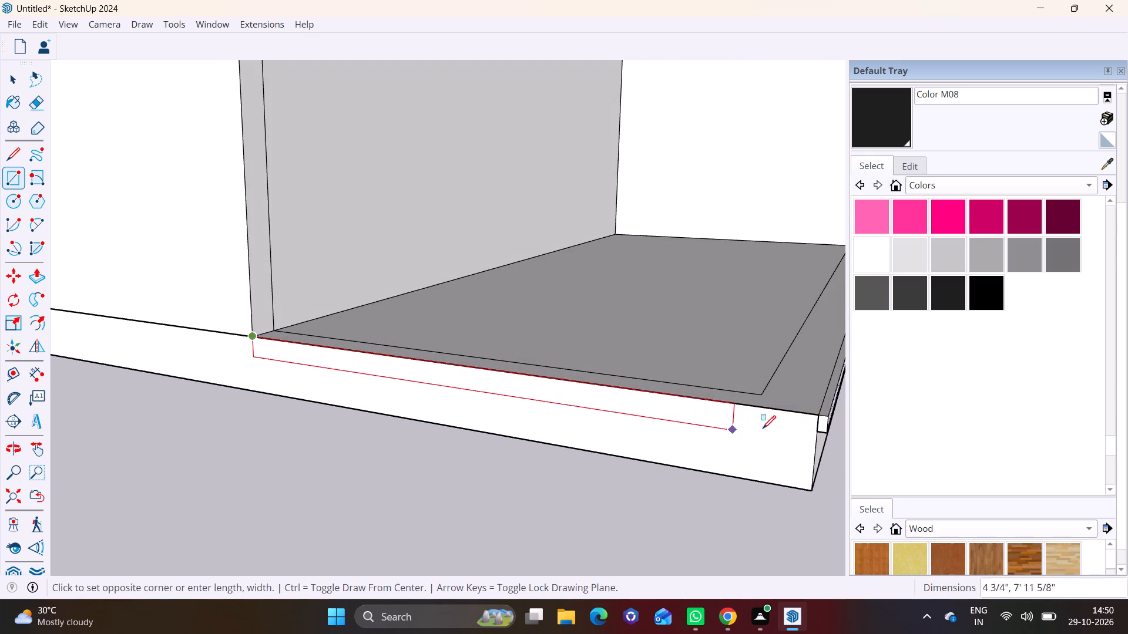
middle_click_drag(803, 430, 381, 467)
middle_click_drag(382, 471, 477, 412)
scroll(447, 484, "up", 8)
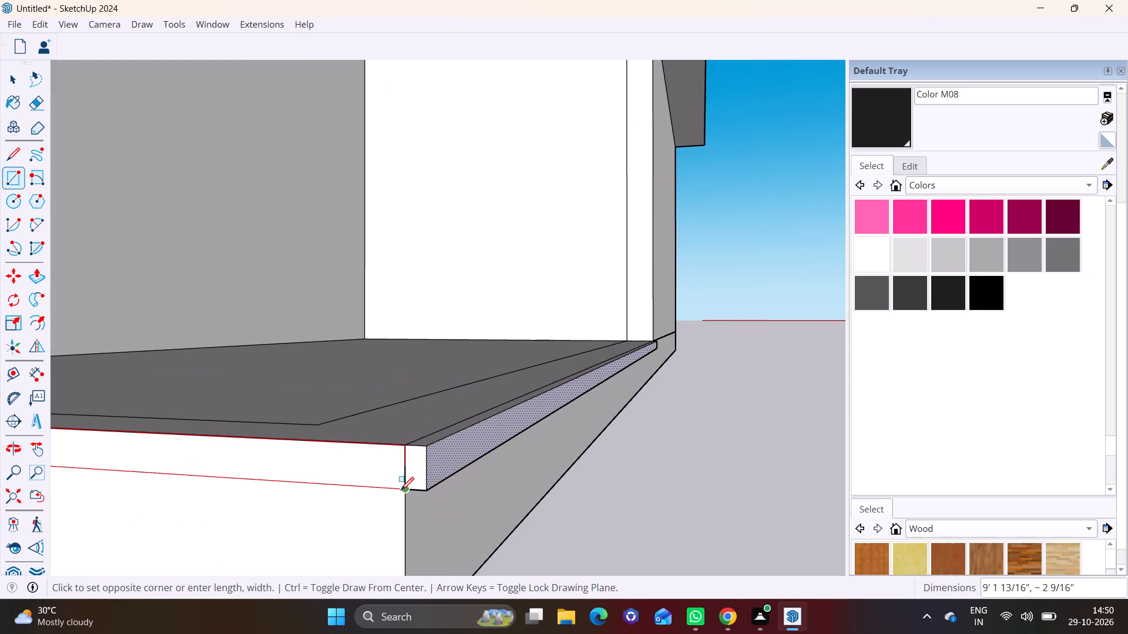
left_click(401, 490)
Pull the side-edge strip outward by the same distance as the front trim.
key("space")
double_click(334, 461)
left_click(29, 267)
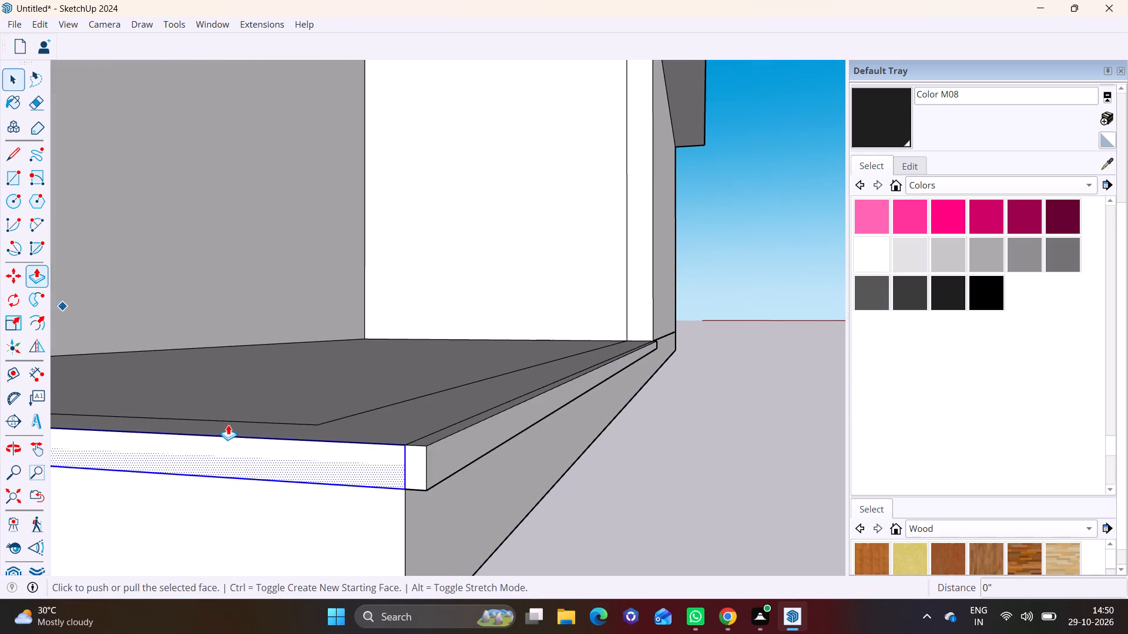
double_click(360, 464)
Extend the front trim's end face at the slab corner flush with the side trim.
left_click(420, 470)
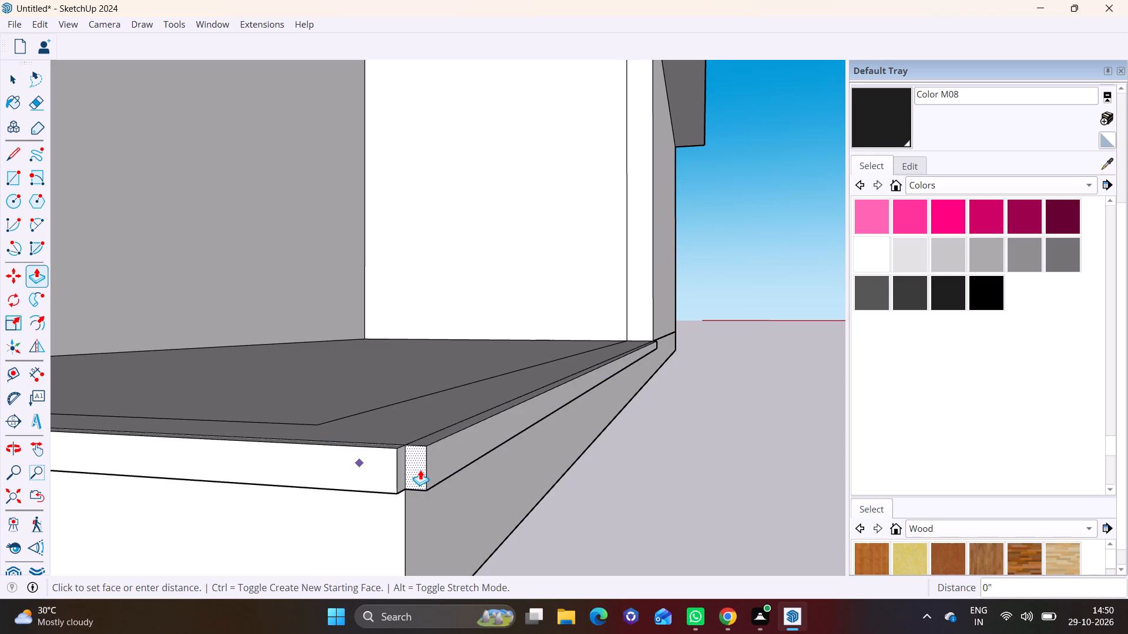
left_click(408, 472)
key("space")
left_click(673, 533)
Paint the front face and underside of the front balcony trim with black Color M09.
middle_click_drag(649, 519, 508, 538)
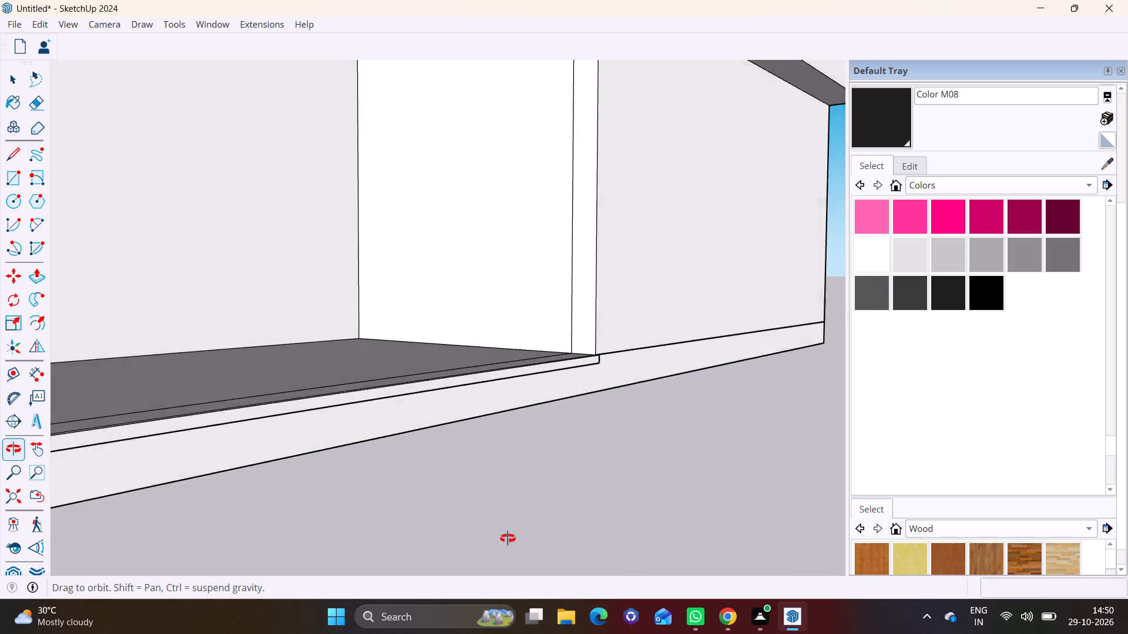
middle_click_drag(508, 538, 424, 527)
scroll(411, 485, "down", 10)
middle_click_drag(439, 492, 559, 507, "shift")
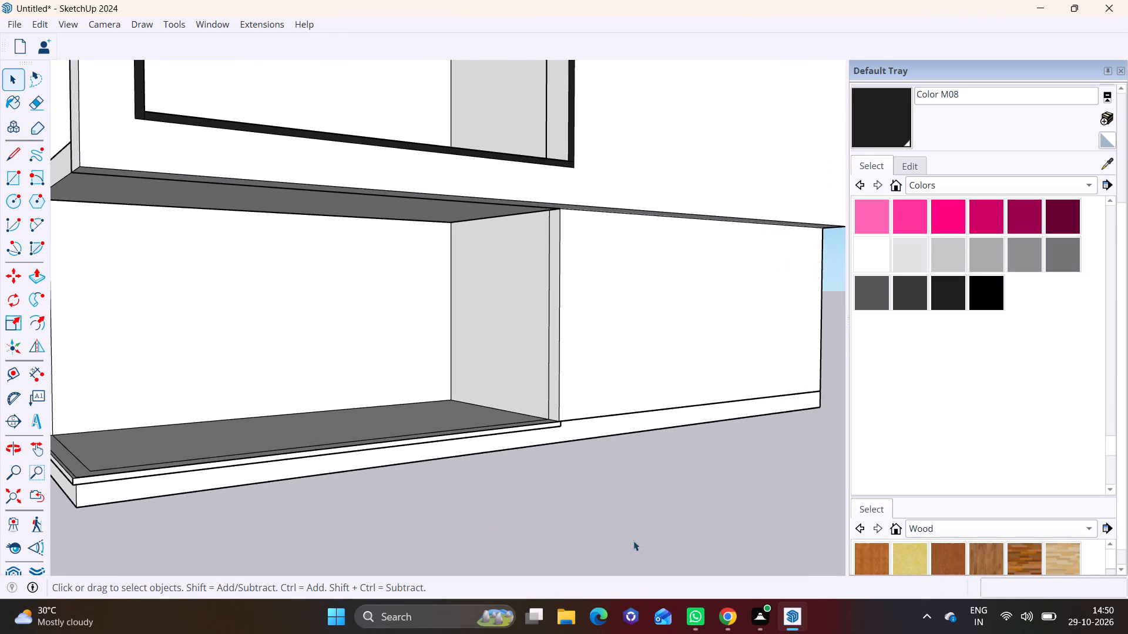
left_click(981, 291)
scroll(495, 412, "up", 6)
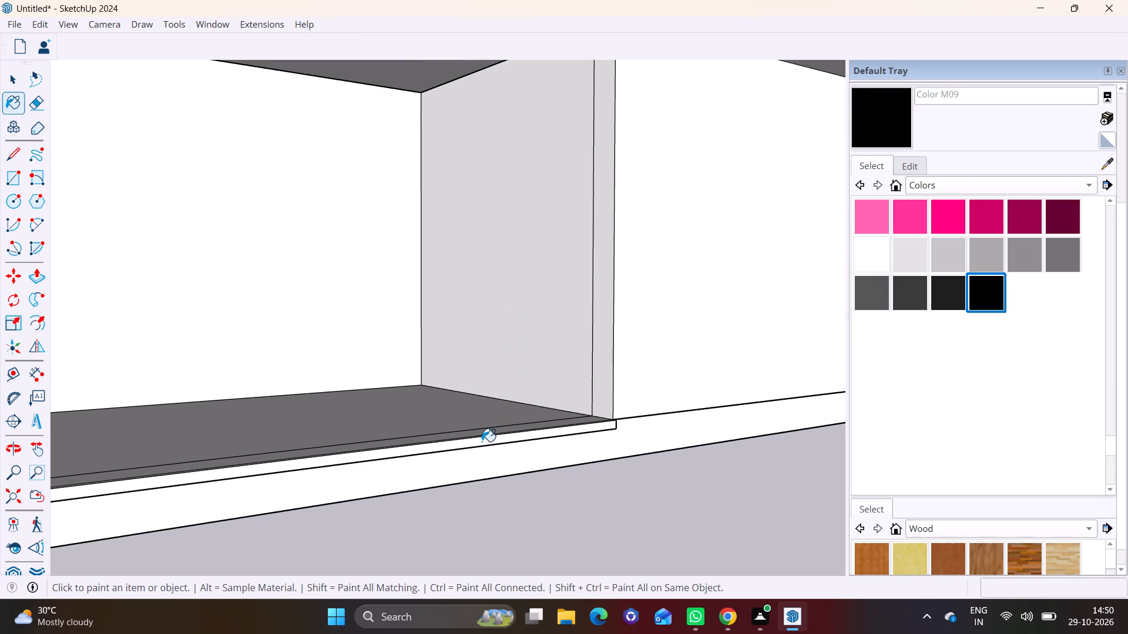
left_click(482, 441)
middle_click_drag(465, 457, 423, 269)
scroll(441, 272, "up", 2)
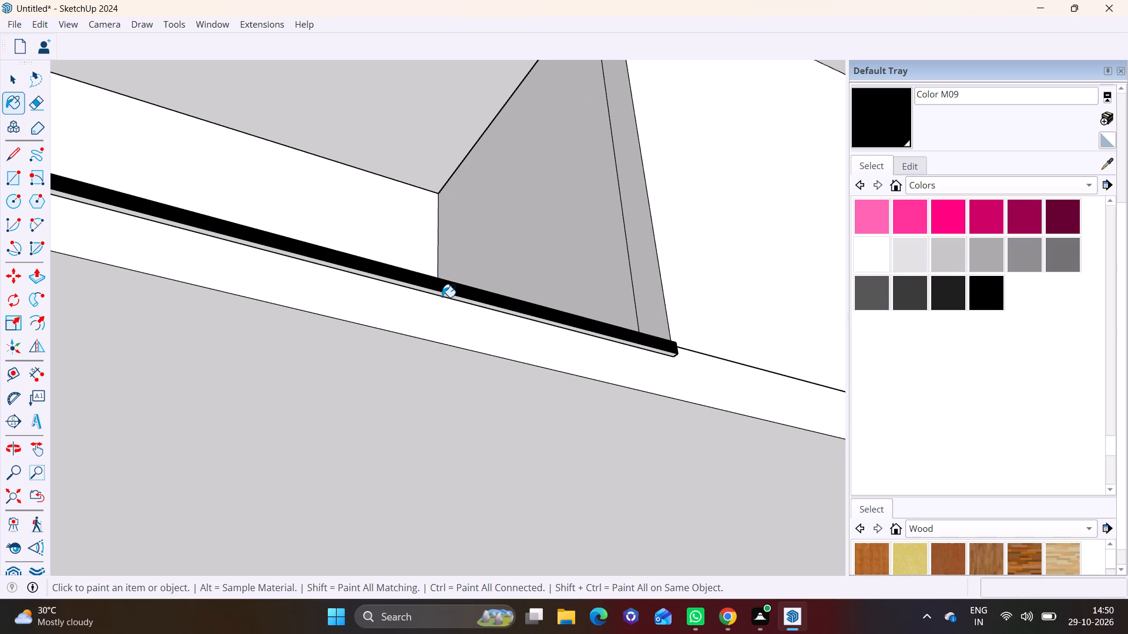
left_click(442, 296)
scroll(442, 296, "up", 9)
left_click(443, 291)
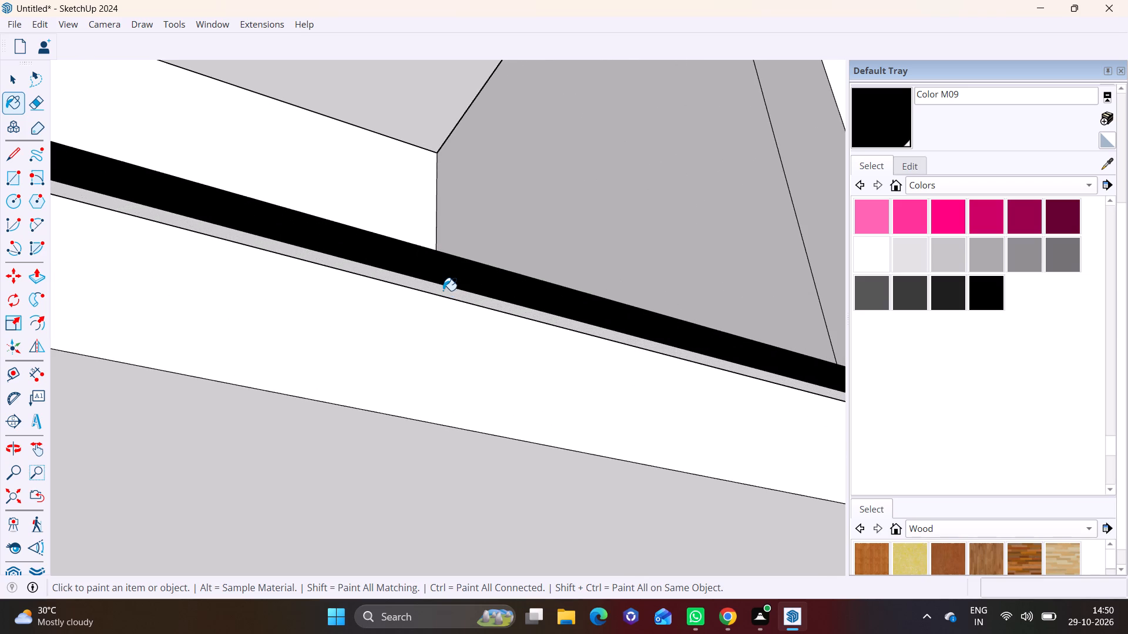
Paint the corner end, outer face and underside of the side balcony trim with black Color M09.
scroll(443, 291, "down", 14)
middle_click_drag(340, 261, 586, 340, "shift")
middle_click_drag(273, 316, 513, 370)
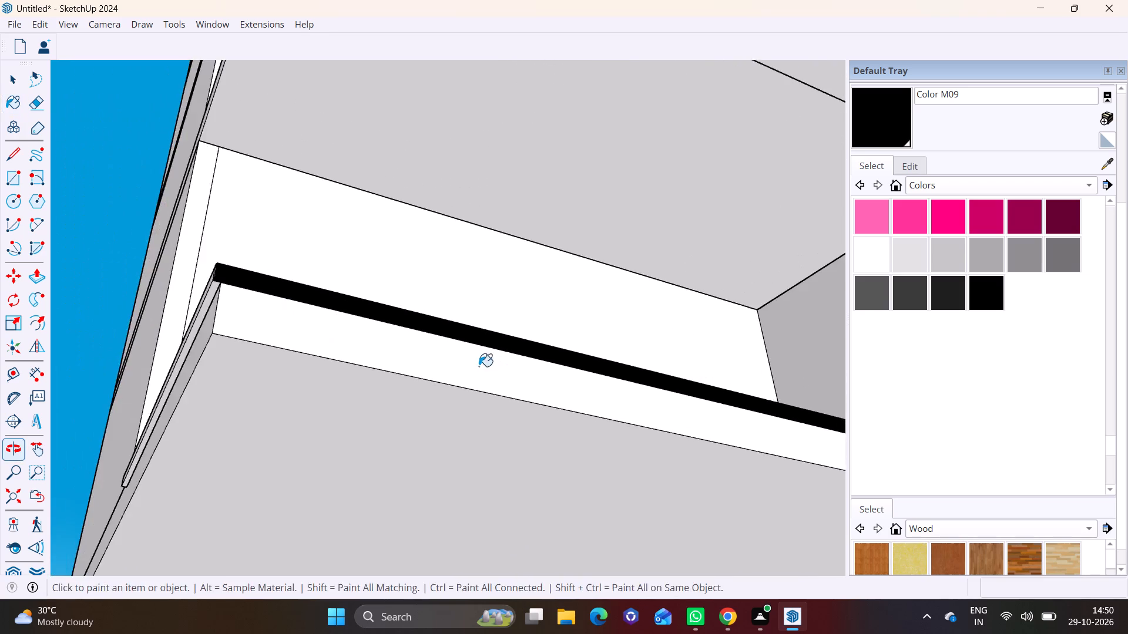
middle_click_drag(298, 295, 507, 337)
scroll(402, 295, "up", 4)
left_click(417, 256)
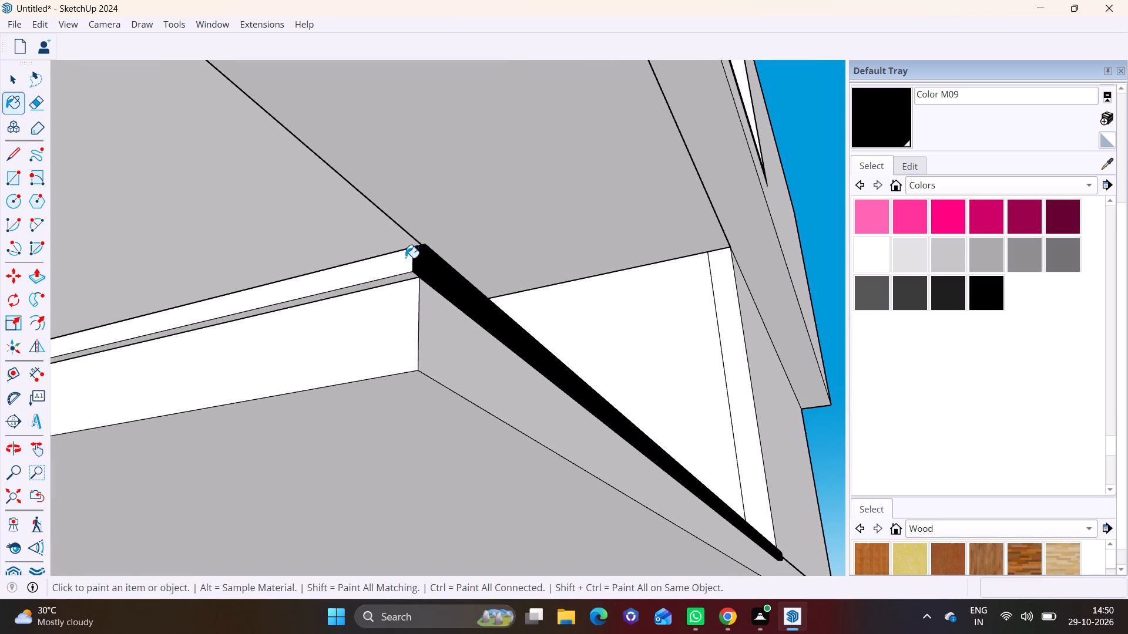
left_click(405, 258)
left_click(401, 279)
scroll(415, 281, "down", 7)
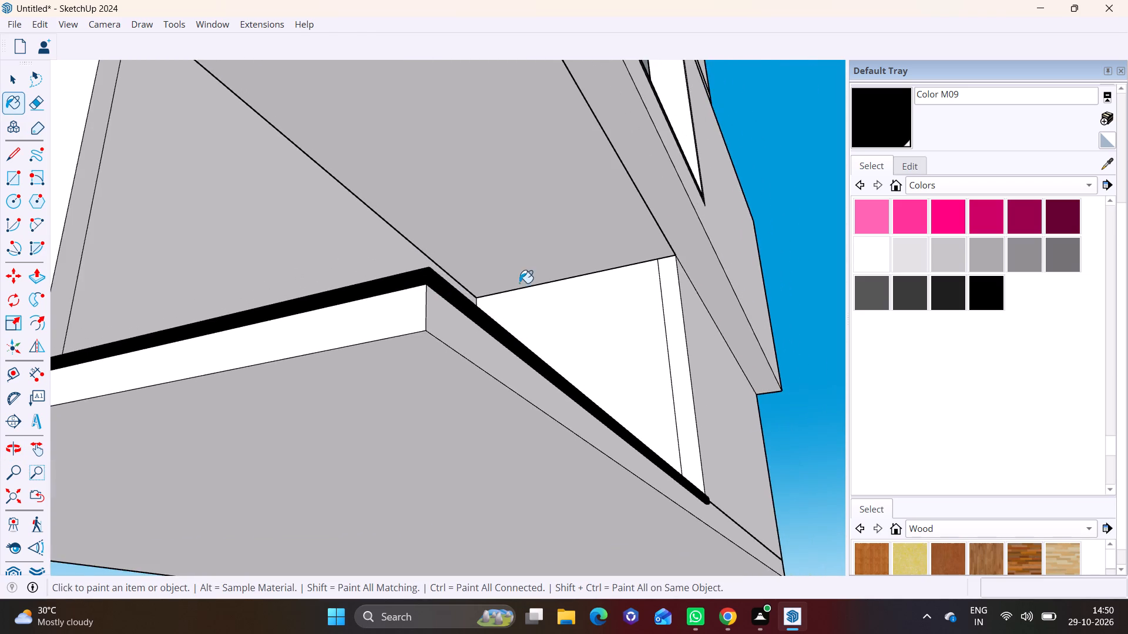
Paint the top surface along the balcony's outer edge with Color M09, starting at the slab corner.
middle_click_drag(486, 343, 310, 562)
middle_click_drag(418, 333, 389, 464)
scroll(370, 402, "up", 3)
left_click(363, 401)
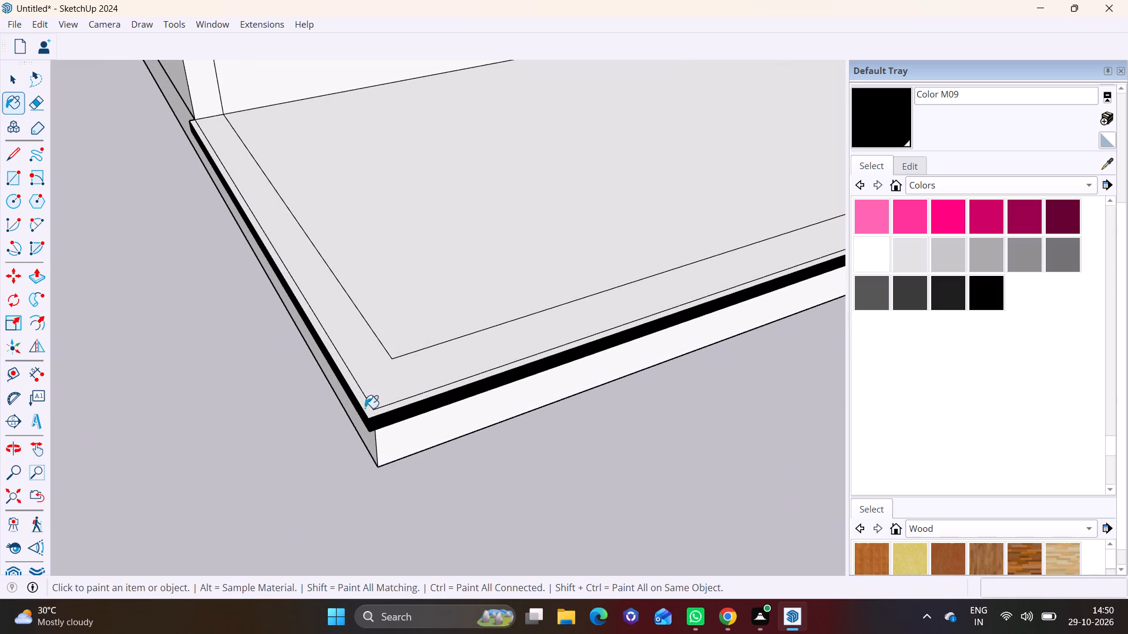
scroll(387, 415, "down", 13)
middle_click_drag(485, 349, 421, 560)
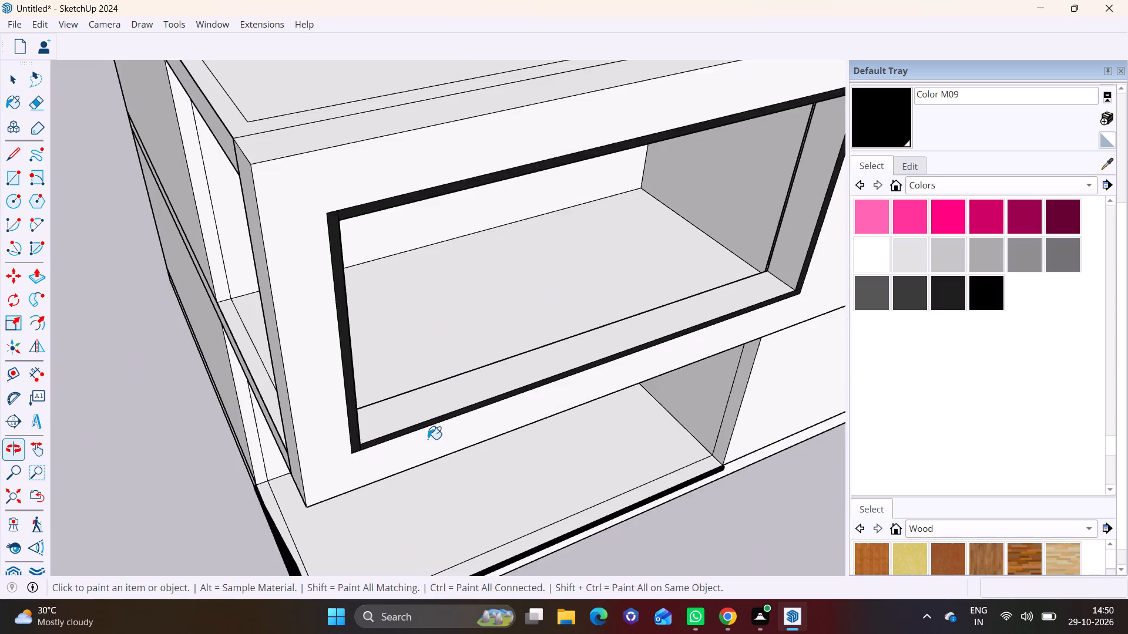
scroll(436, 421, "up", 6)
middle_click_drag(427, 440, 325, 377)
key("space")
left_click(169, 483)
Examine the painted balcony trim and the dark-framed opening above it from several angles.
scroll(195, 480, "down", 2)
middle_click_drag(285, 501, 327, 326)
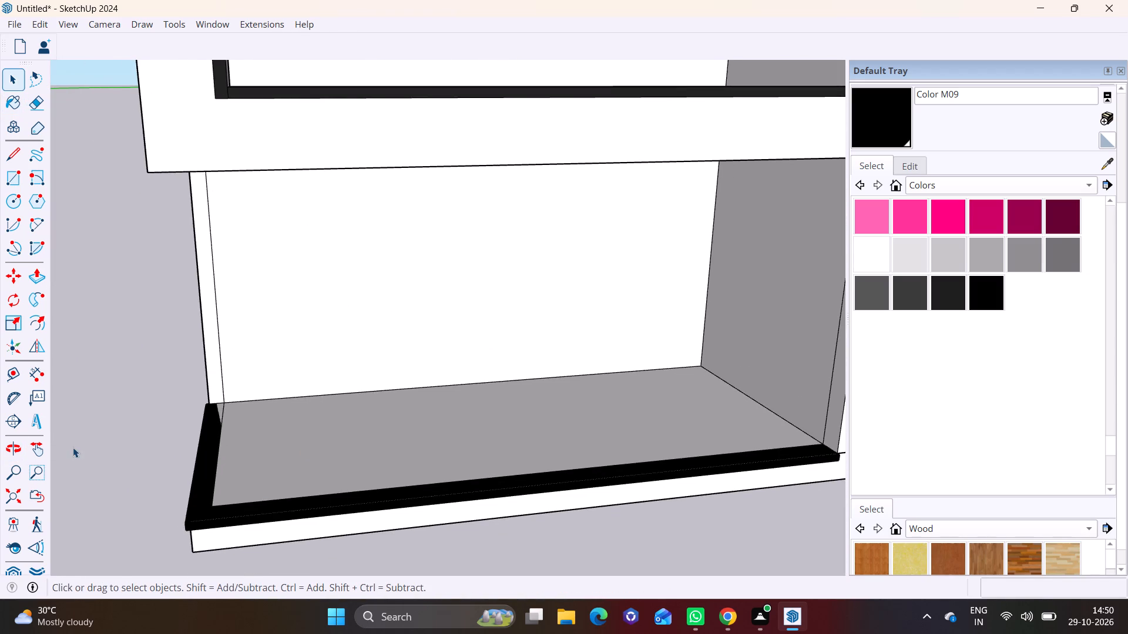
scroll(73, 447, "down", 3)
middle_click_drag(286, 498, 258, 408)
left_click_drag(281, 525, 290, 525)
middle_click_drag(398, 458, 344, 539)
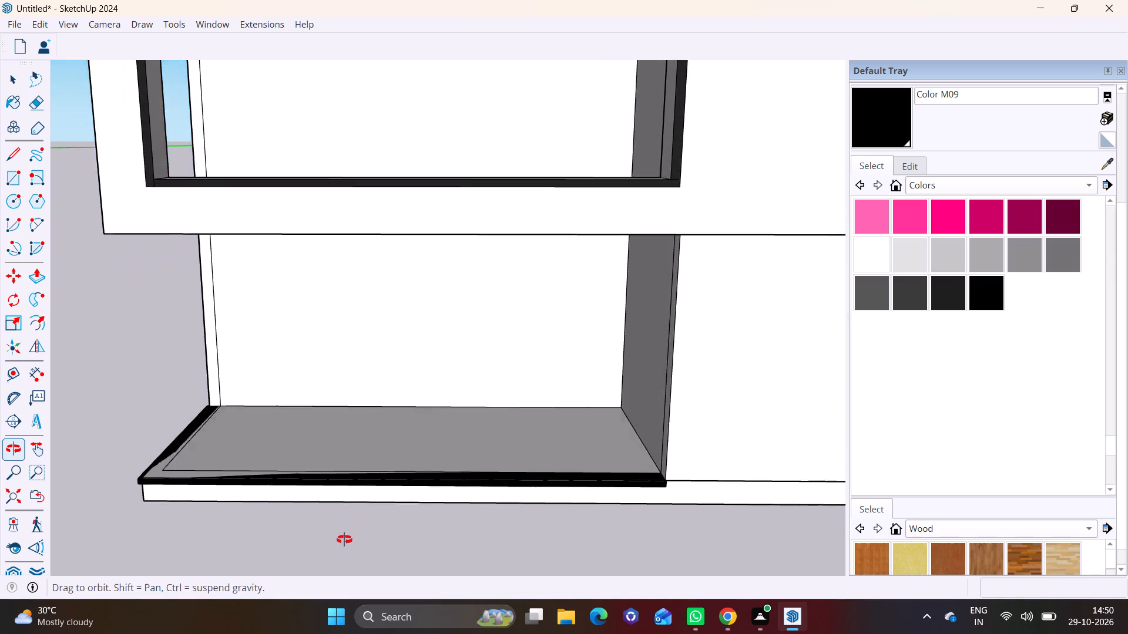
middle_click_drag(344, 539, 392, 542)
scroll(396, 537, "down", 5)
middle_click_drag(388, 533, 387, 515)
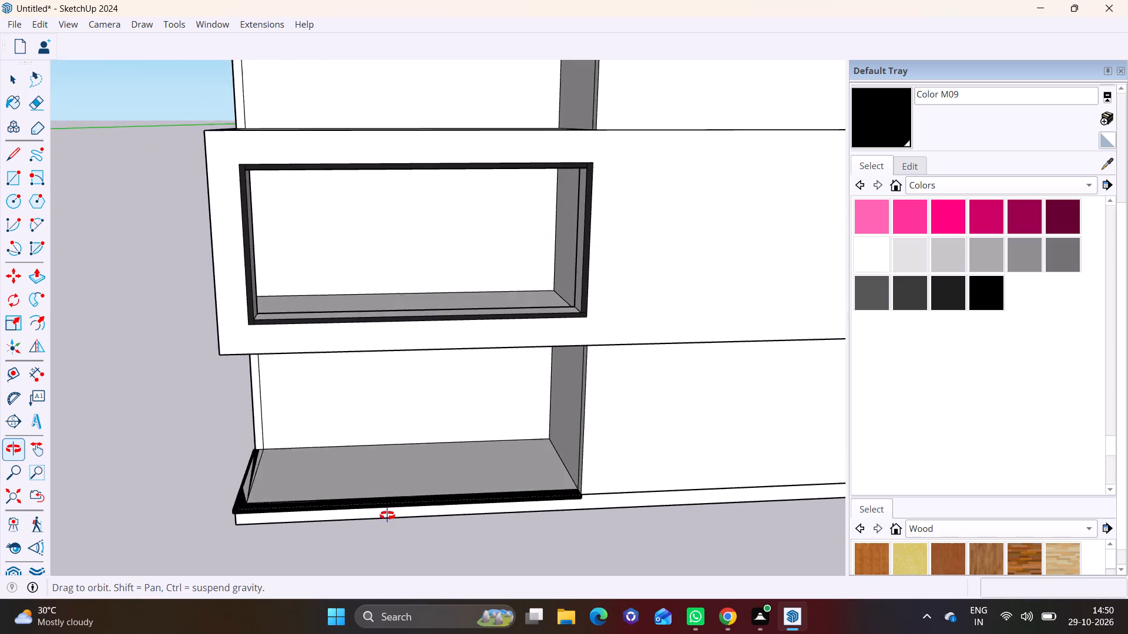
middle_click_drag(387, 515, 345, 450)
middle_click_drag(330, 460, 354, 348, "shift")
Draw a vertical 10' line near the outer end of the lowest storey's solid front wall, from the panel's underside to the slab.
middle_click_drag(343, 358, 56, 502, "shift")
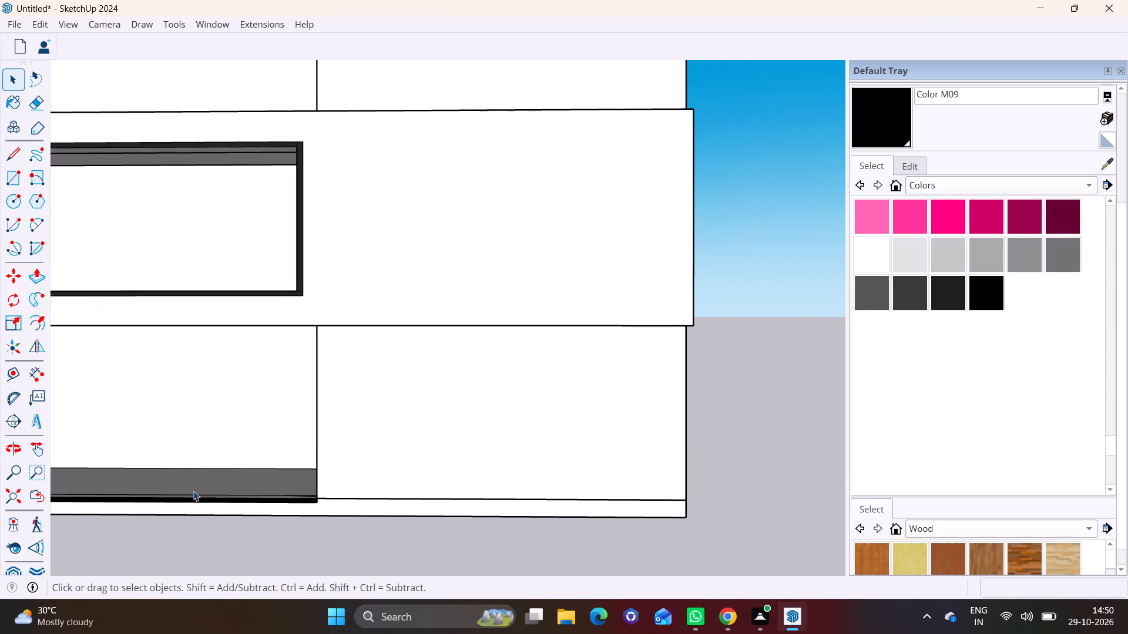
scroll(339, 495, "up", 1)
middle_click_drag(490, 517, 511, 519)
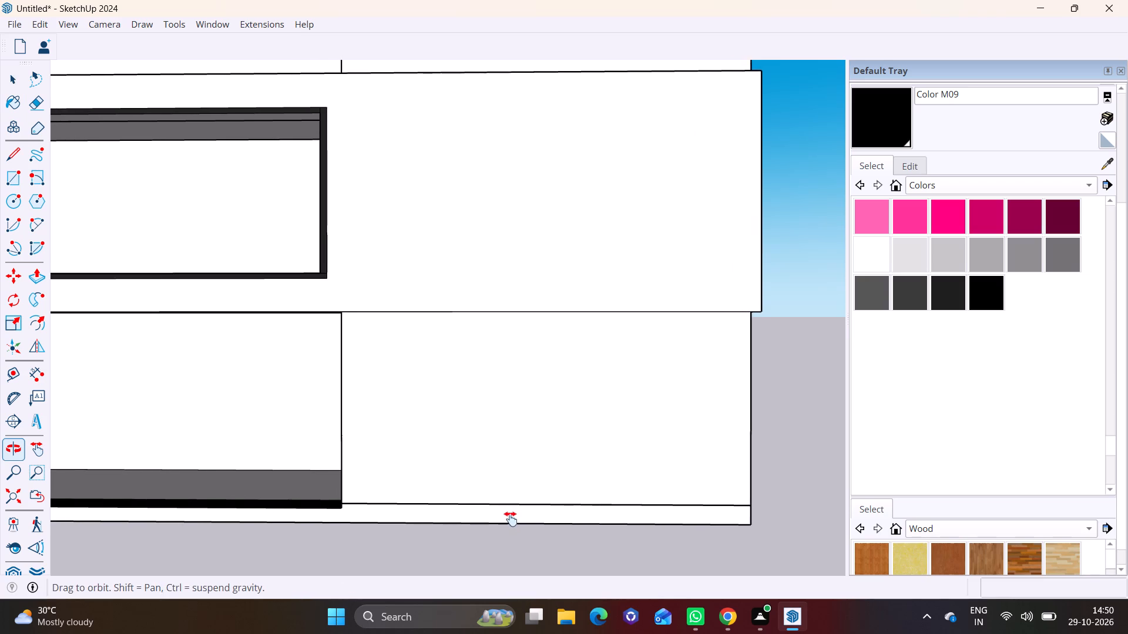
middle_click_drag(511, 519, 439, 552)
scroll(439, 552, "up", 1, "shift")
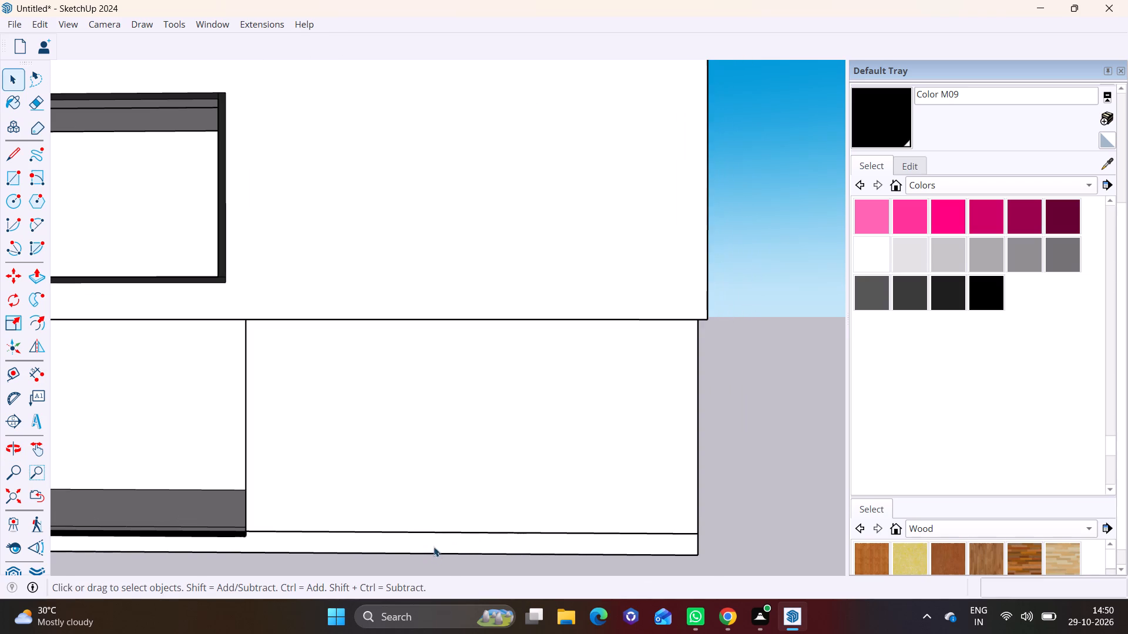
scroll(525, 500, "down", 1)
middle_click_drag(620, 524, 615, 468, "shift")
scroll(569, 442, "up", 2)
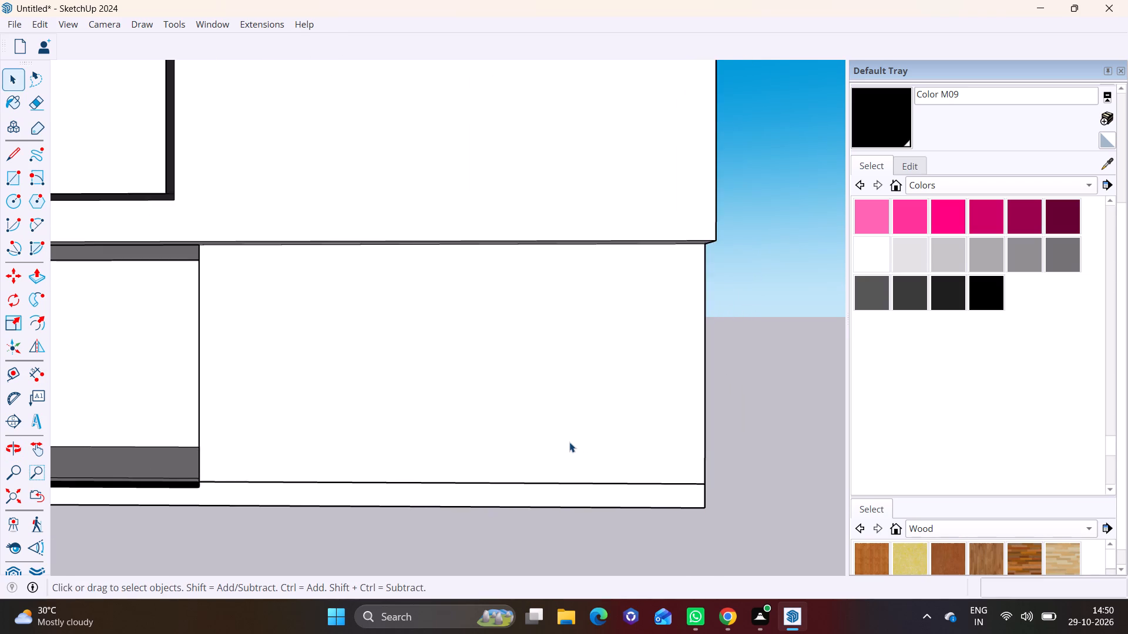
scroll(569, 442, "up", 3)
middle_click_drag(569, 442, 539, 417, "shift")
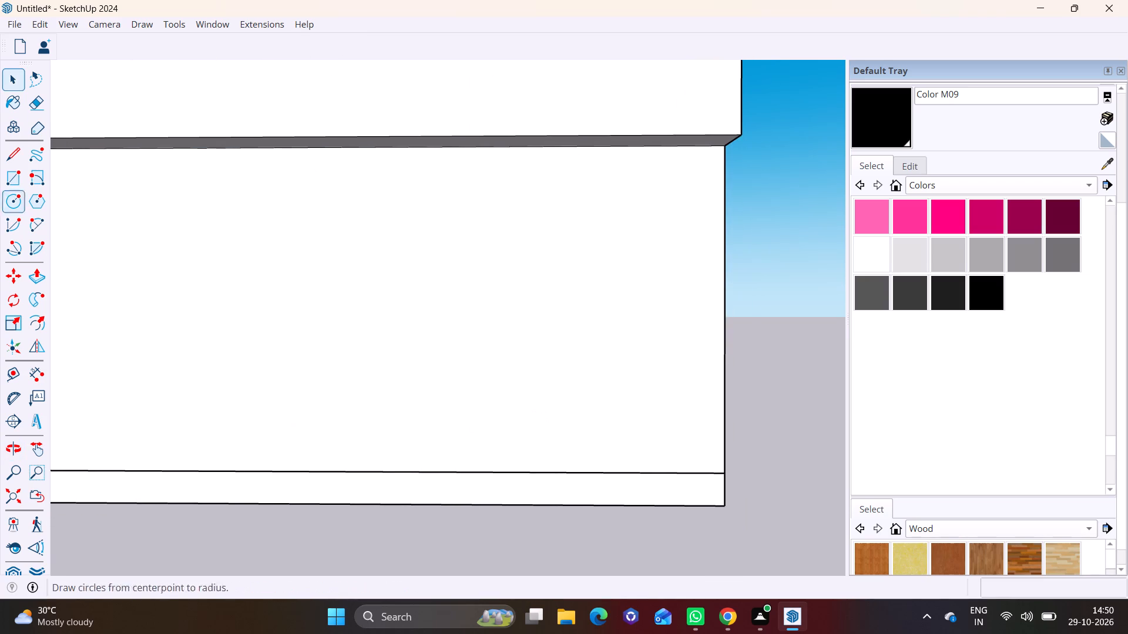
left_click(13, 159)
middle_click_drag(464, 402, 482, 404, "shift")
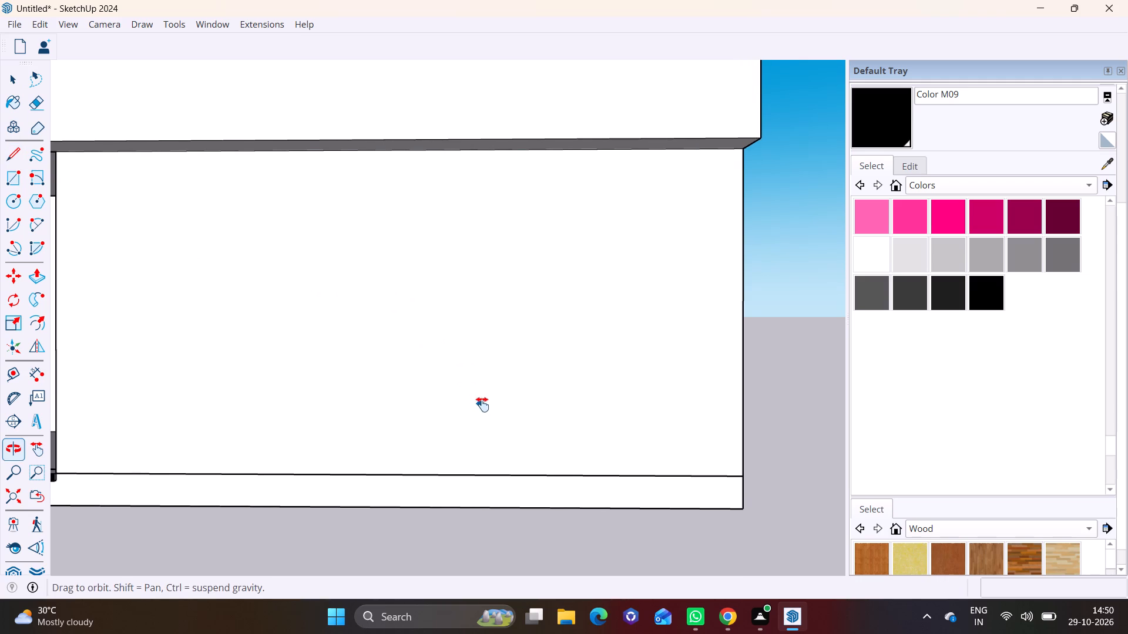
middle_click_drag(482, 404, 479, 404, "shift")
left_click(644, 151)
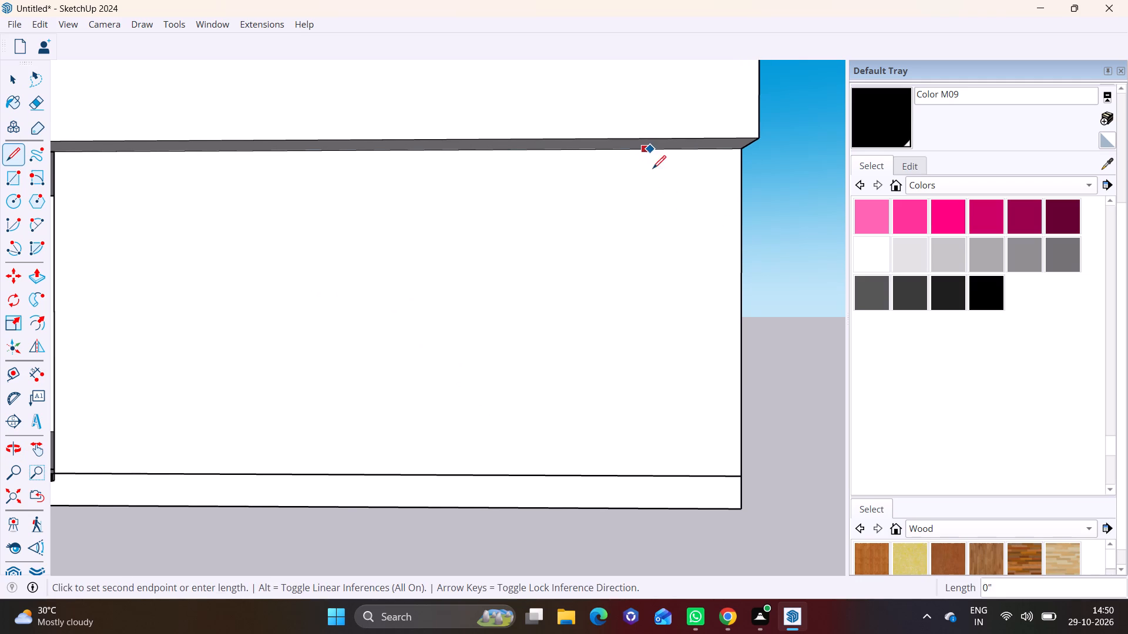
left_click(642, 475)
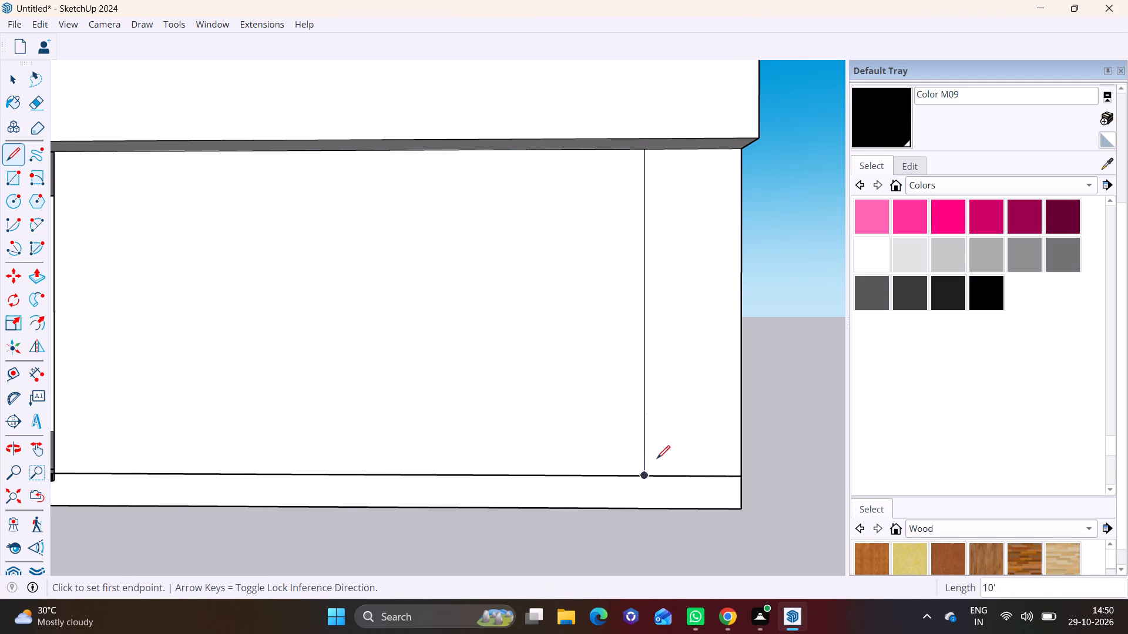
scroll(662, 449, "down", 6)
key("space")
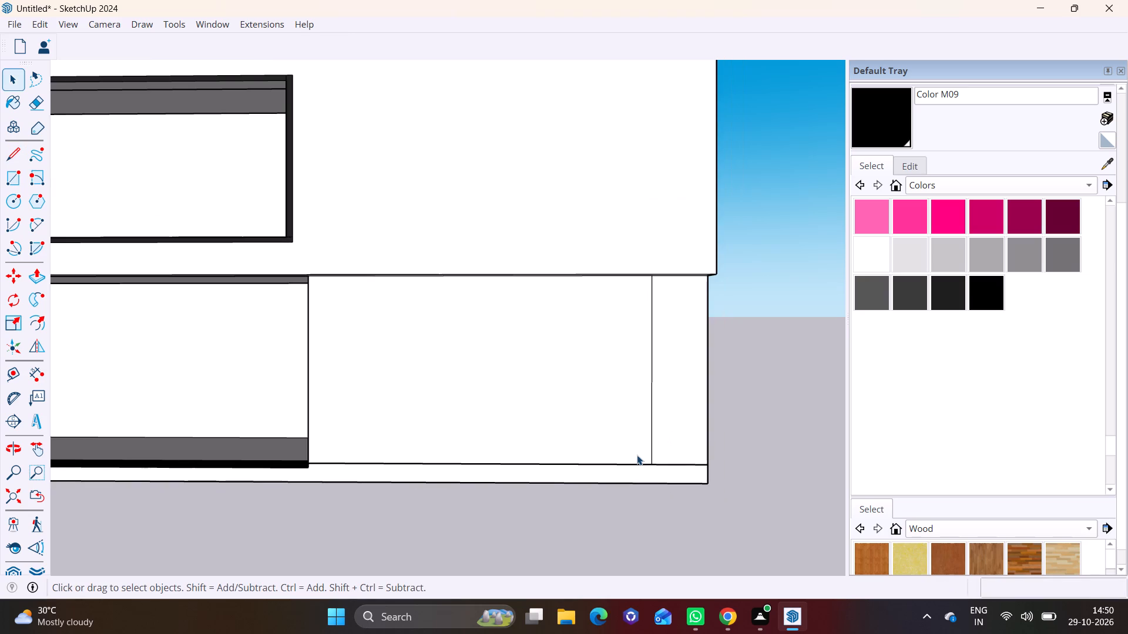
Undo the last vertical line drawn on the lowest storey's solid front wall.
key("ctrl+z")
Draw a 10' high rectangle over the lowest storey's solid front wall, from its upper corner beside the balcony to the outer slab corner.
scroll(625, 452, "down", 2)
scroll(384, 326, "up", 3)
middle_click_drag(394, 328, 379, 277, "shift")
scroll(374, 272, "up", 3)
middle_click_drag(374, 272, 377, 206)
scroll(372, 210, "up", 2)
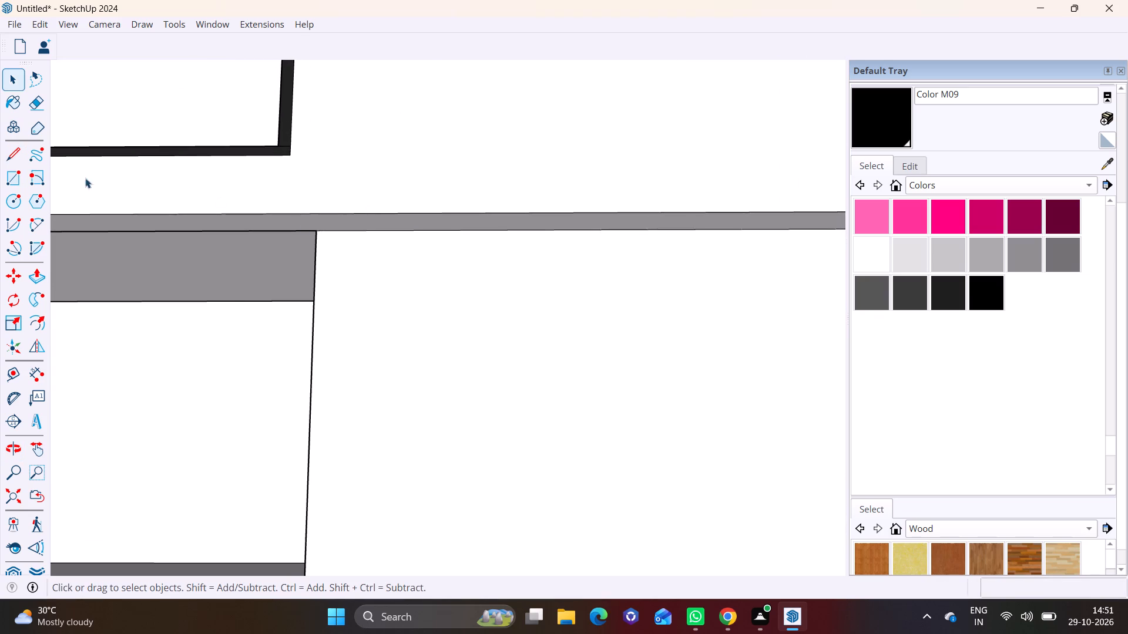
left_click(12, 176)
left_click(321, 231)
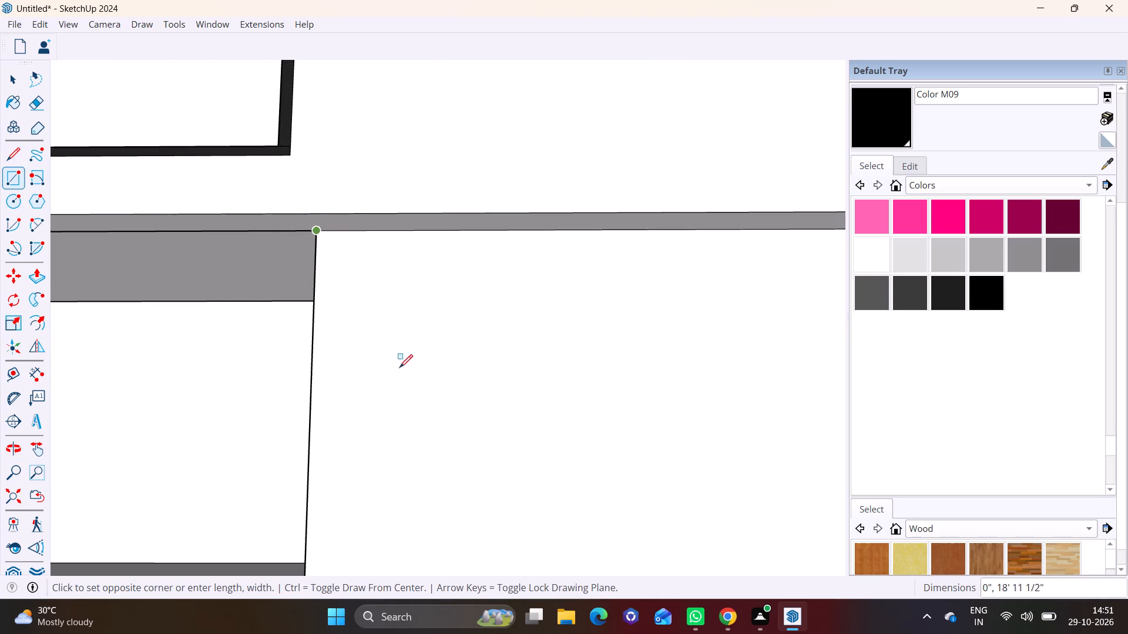
scroll(411, 382, "down", 3)
scroll(559, 471, "down", 2)
middle_click_drag(590, 475, 476, 348, "shift")
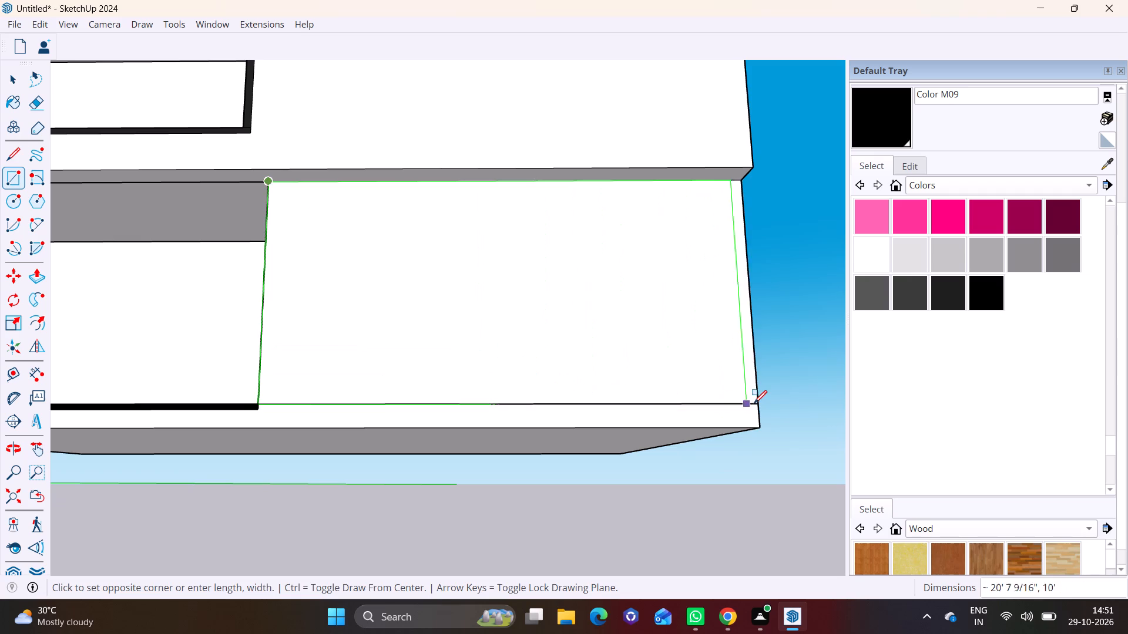
left_click(757, 403)
Pull the new front wall rectangle outward about 8" with Push/Pull.
middle_click_drag(728, 393, 449, 504)
key("space")
left_click(407, 420)
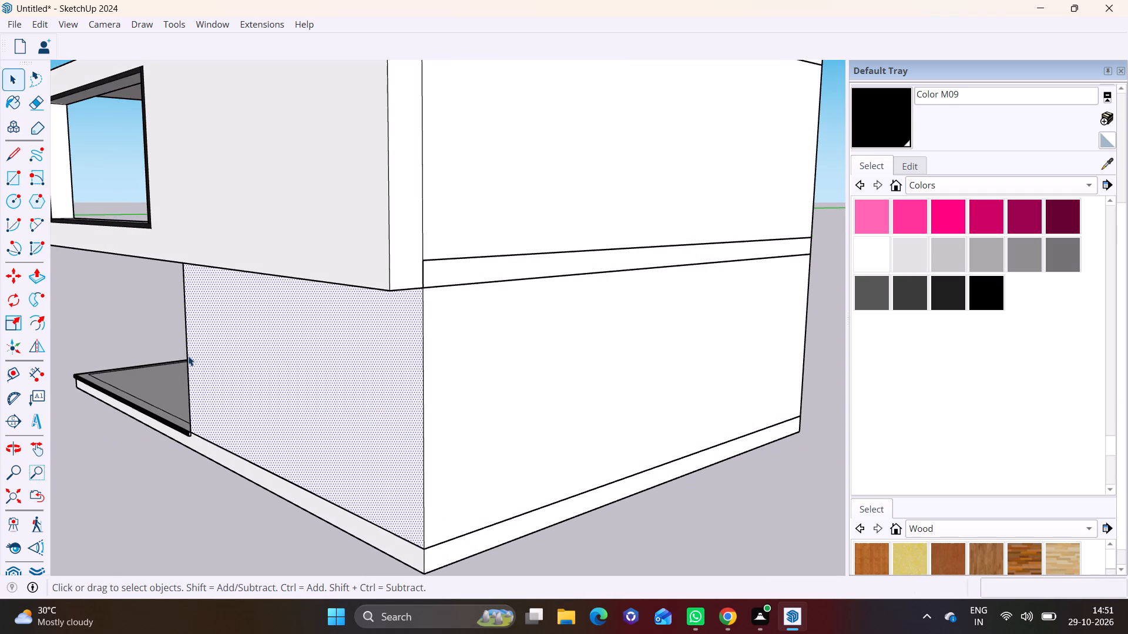
left_click(32, 276)
left_click(348, 384)
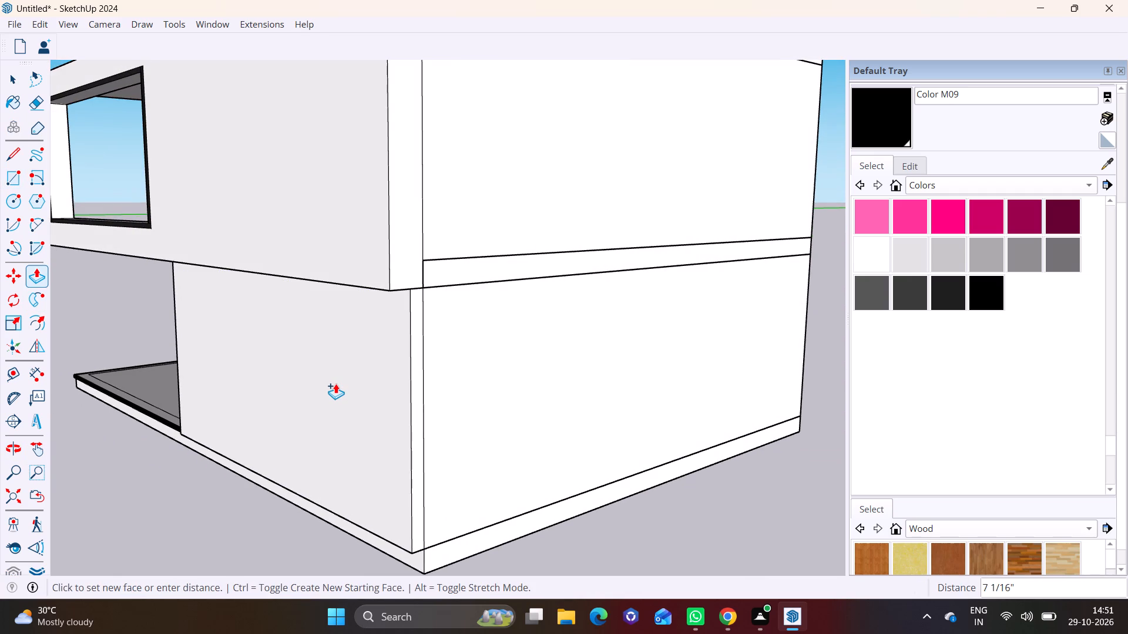
left_click(334, 383)
Extend the thickened wall's narrow bottom face 1' downward so it covers the slab's front edge.
middle_click_drag(355, 424, 548, 241)
scroll(515, 294, "up", 2)
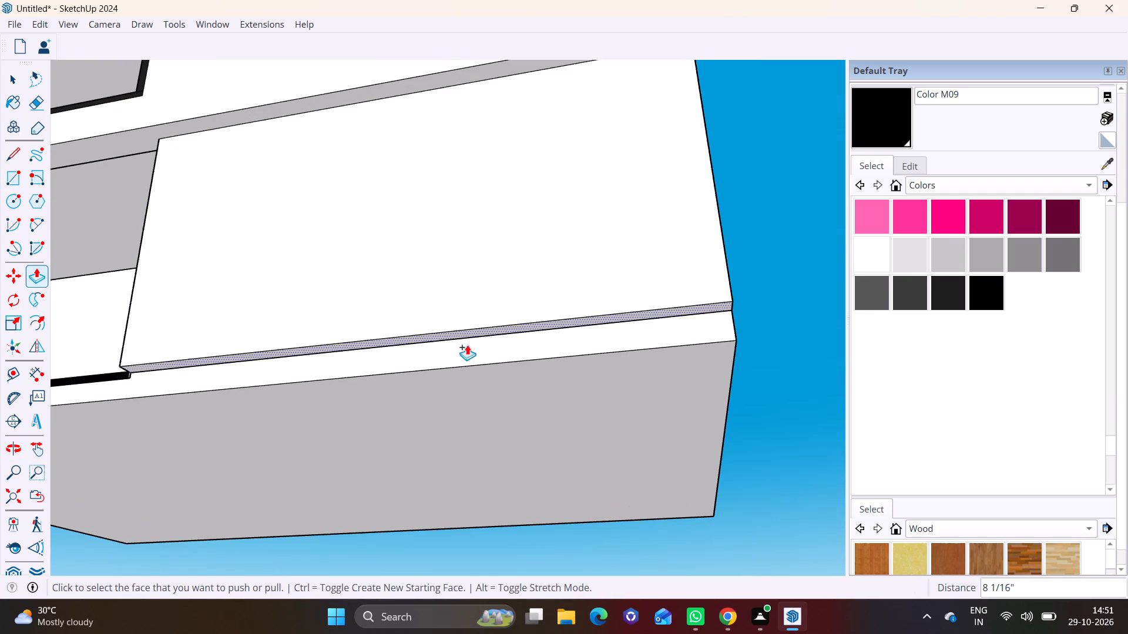
left_click(464, 334)
left_click(443, 465)
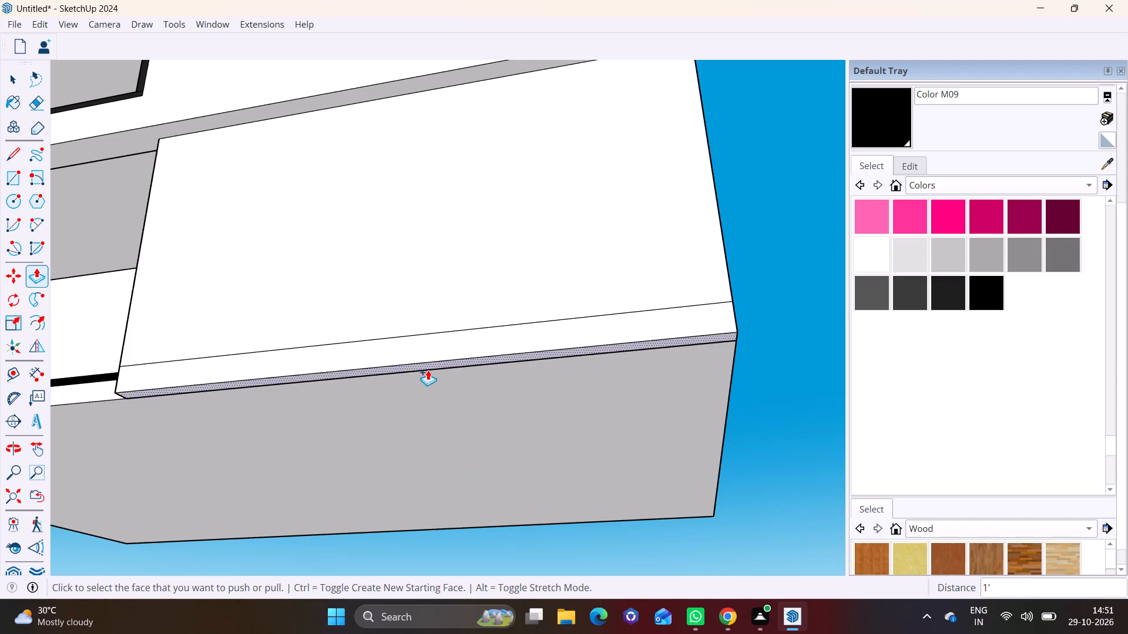
left_click(427, 365)
scroll(419, 461, "down", 7)
middle_click_drag(419, 461, 477, 342, "shift")
key("space")
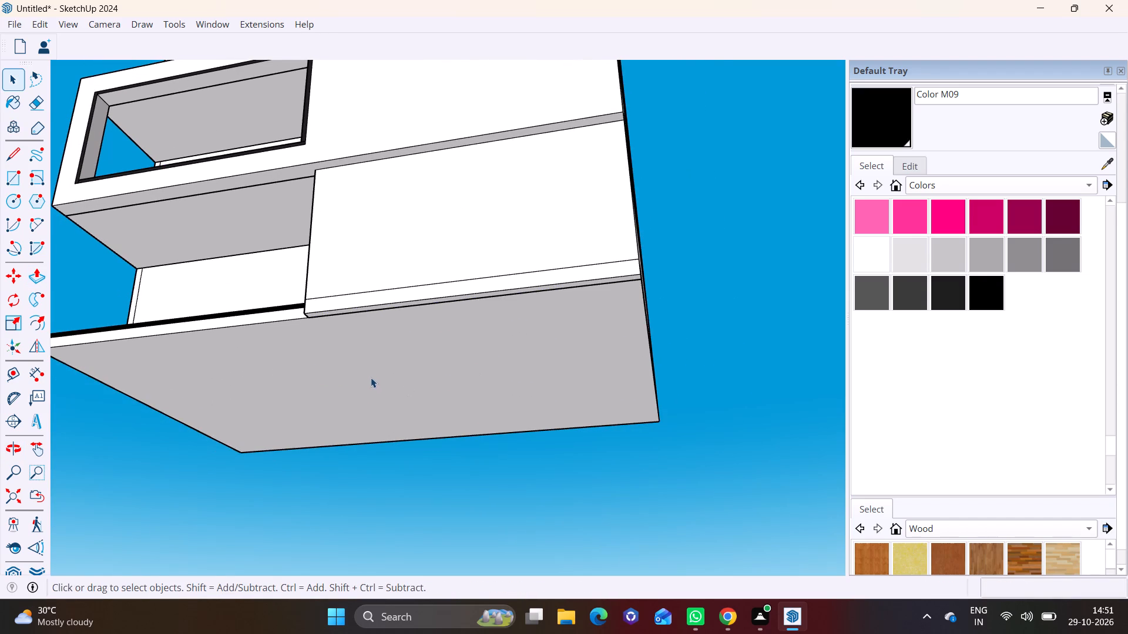
Draw a small column-sized rectangle on the slab's underside near the outer front corner below the thickened wall.
middle_click_drag(368, 359, 582, 355, "shift")
scroll(428, 350, "up", 2)
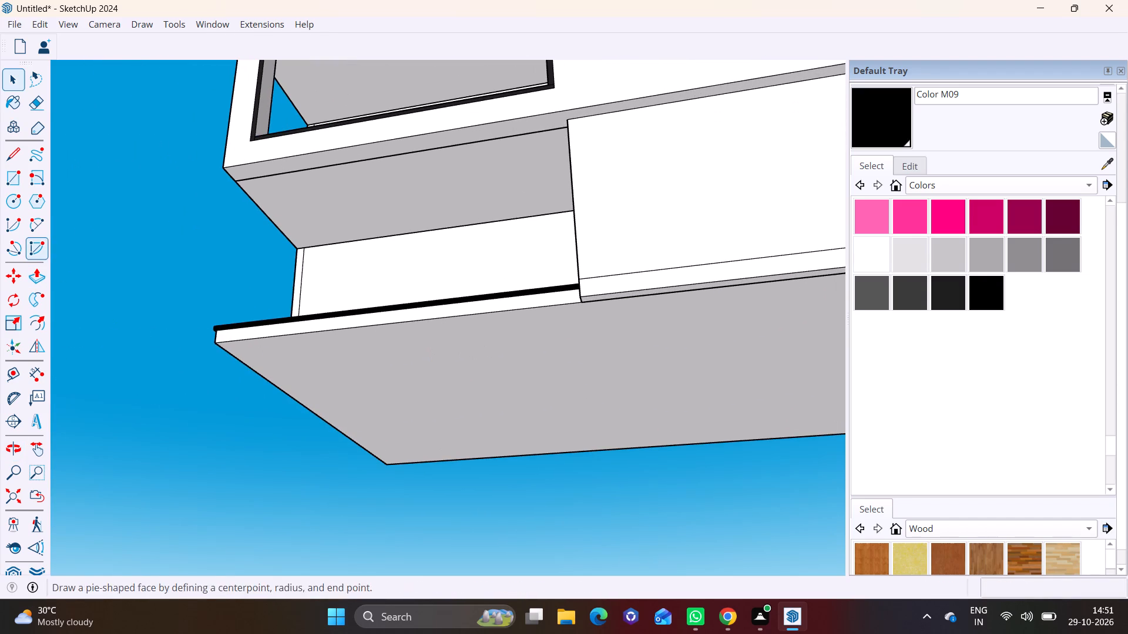
middle_click_drag(790, 355, 499, 355, "shift")
left_click(19, 178)
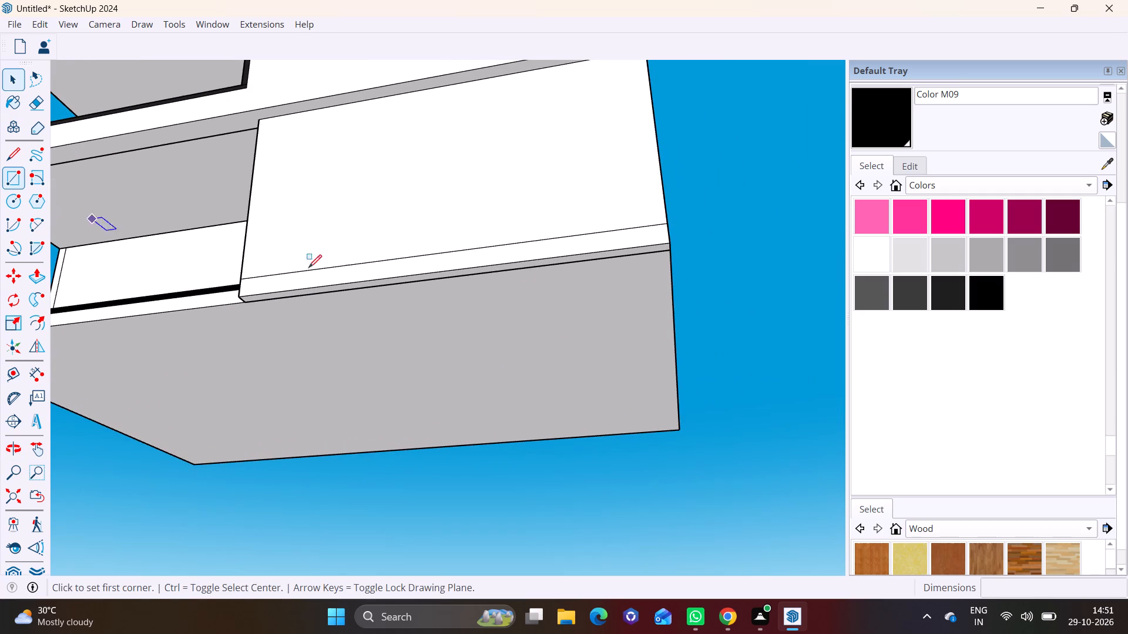
middle_click_drag(657, 270, 658, 224)
scroll(630, 240, "up", 3)
left_click(642, 220)
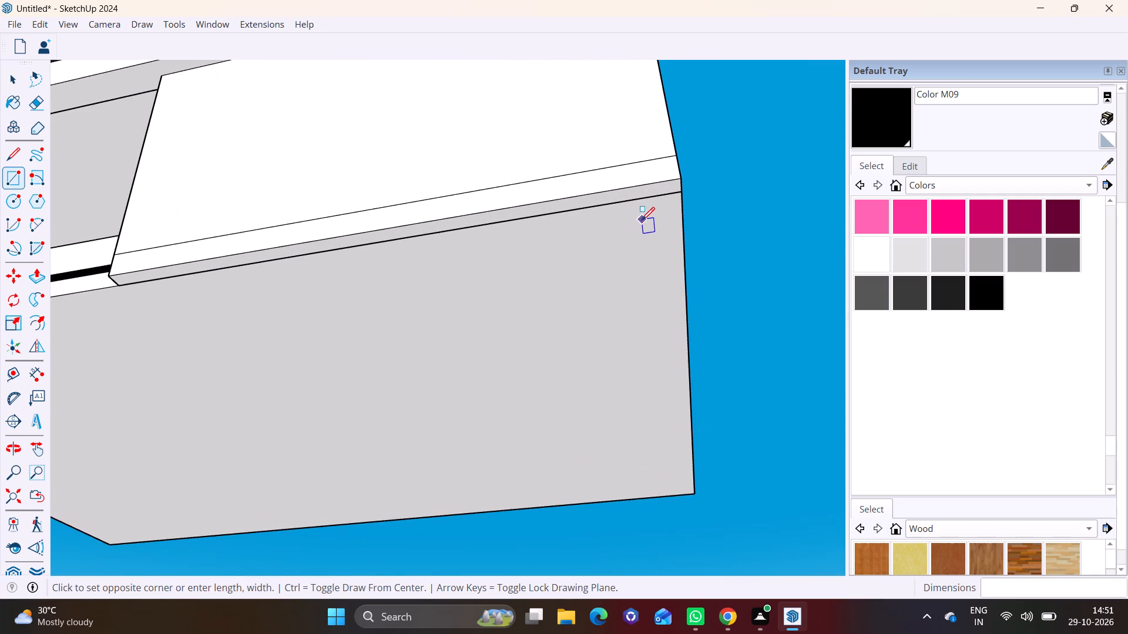
left_click(606, 261)
Select the small rectangle on the slab's underside with its edges and make it a group.
key("space")
double_click(619, 241)
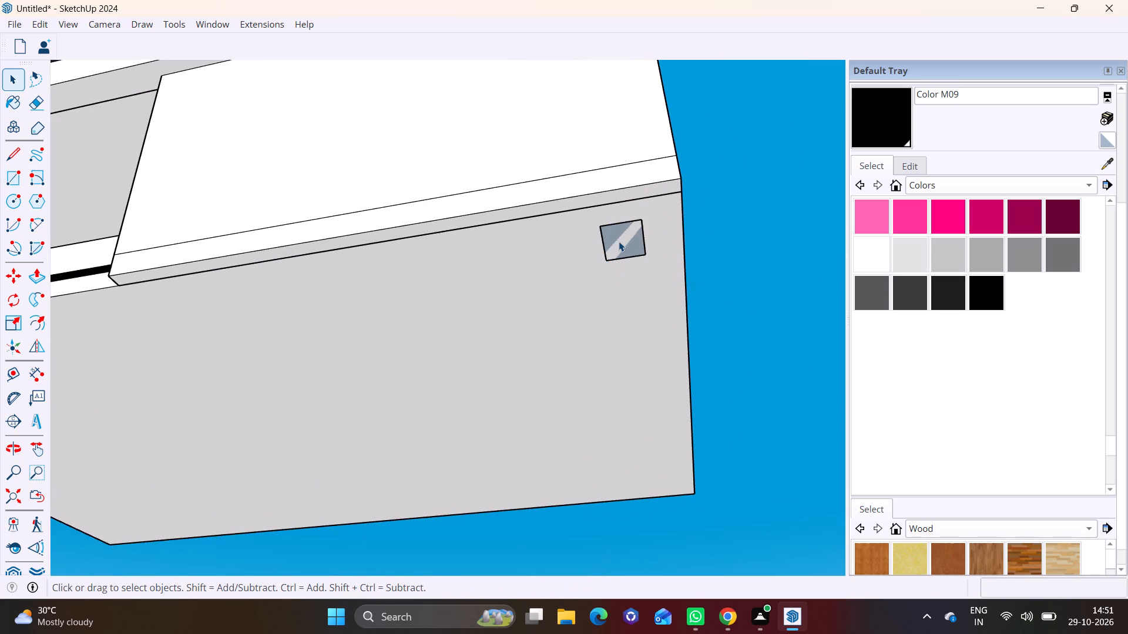
right_click(595, 236)
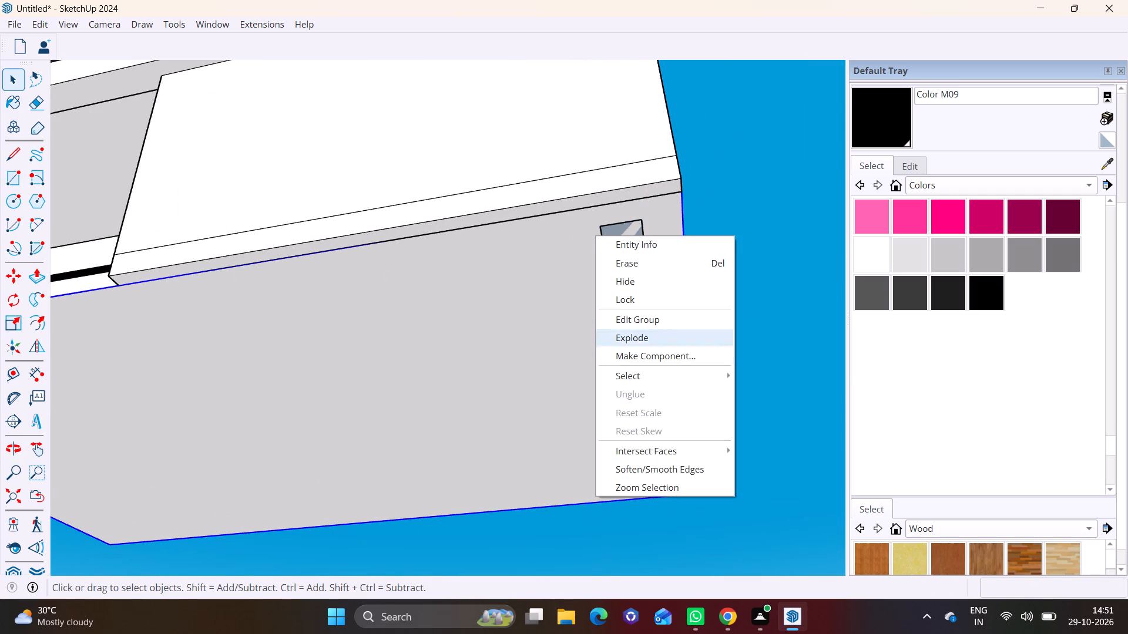
triple_click(632, 231)
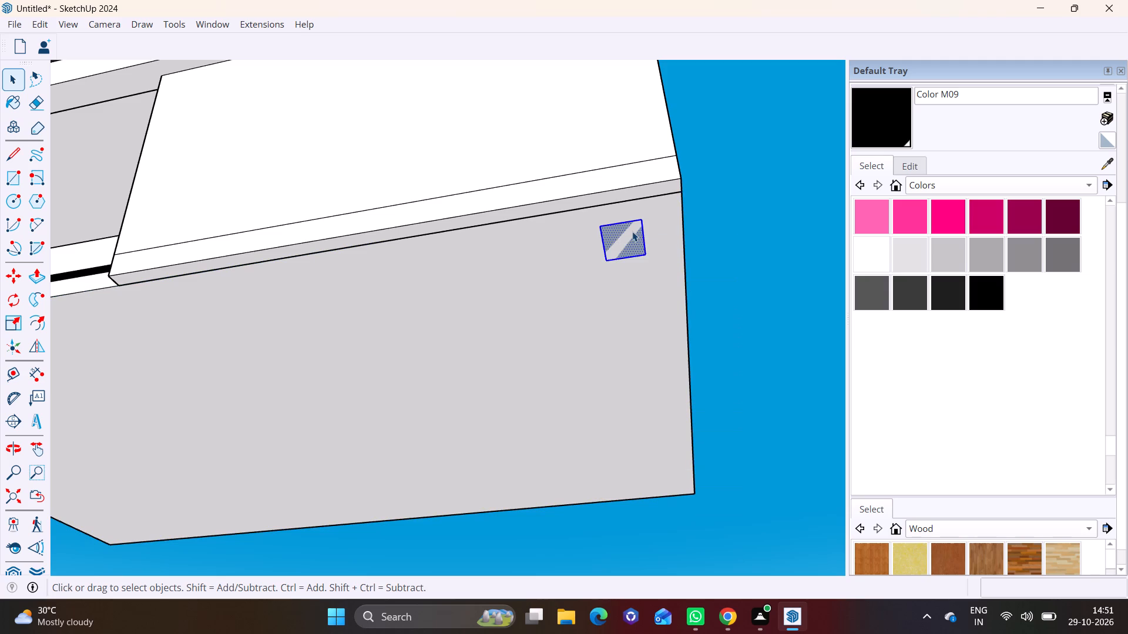
right_click(625, 236)
left_click(660, 373)
Open the small rectangle's group and extrude its face downward from the slab's underside as a column.
triple_click(638, 245)
left_click(44, 273)
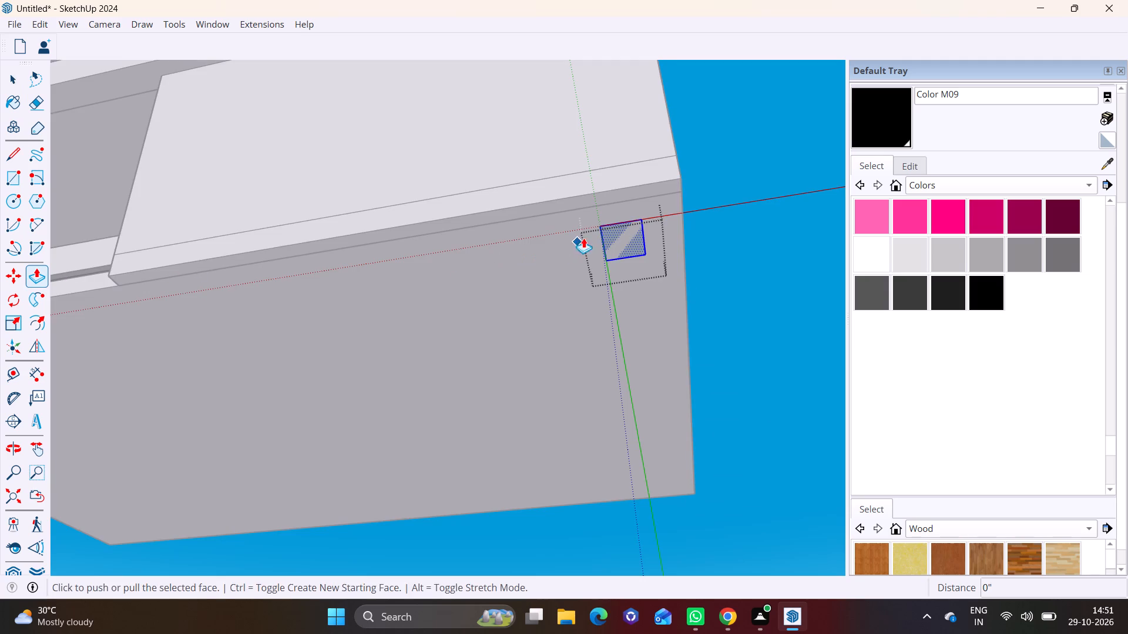
left_click(632, 234)
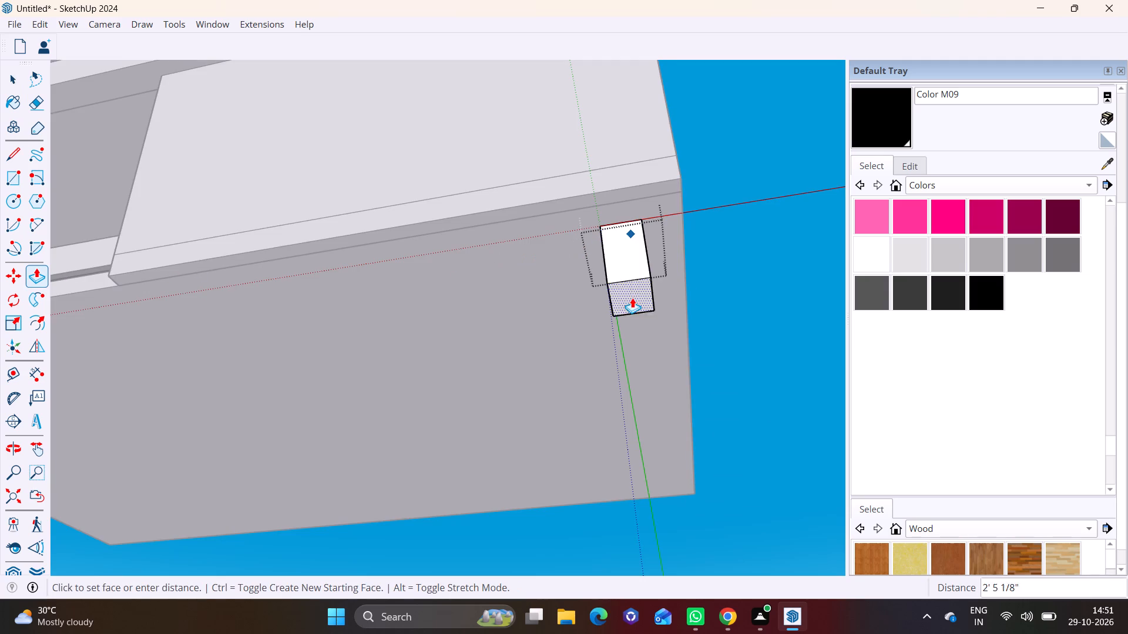
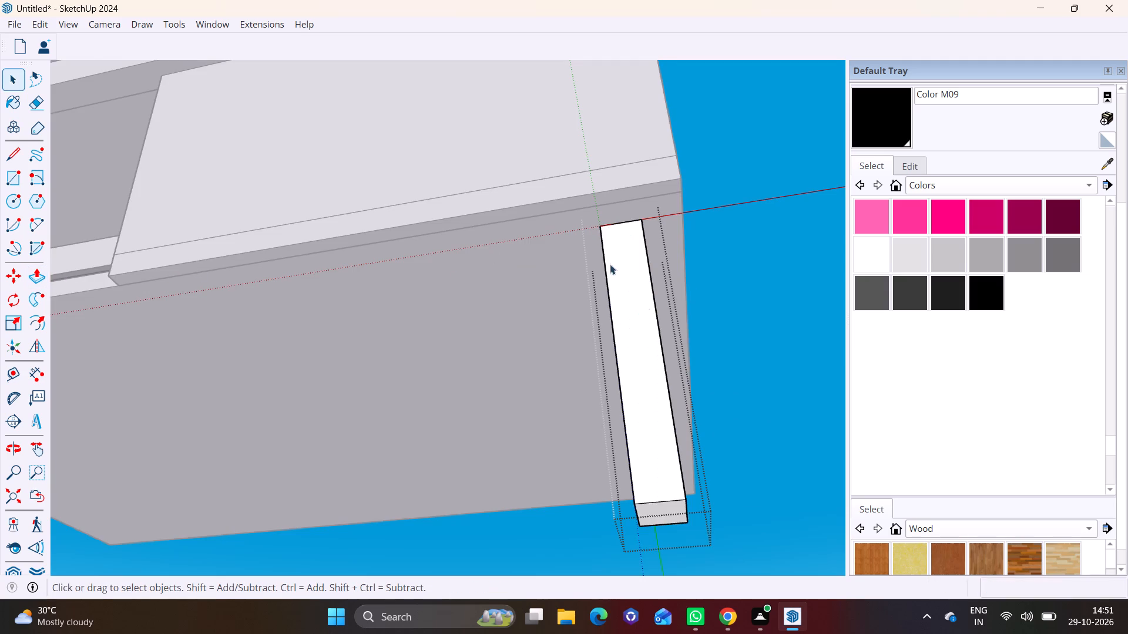
Leave the column group and extend the thickened front wall's narrow bottom face 10' downward, level with the column's base.
scroll(607, 256, "down", 8)
middle_click_drag(598, 288, 592, 335)
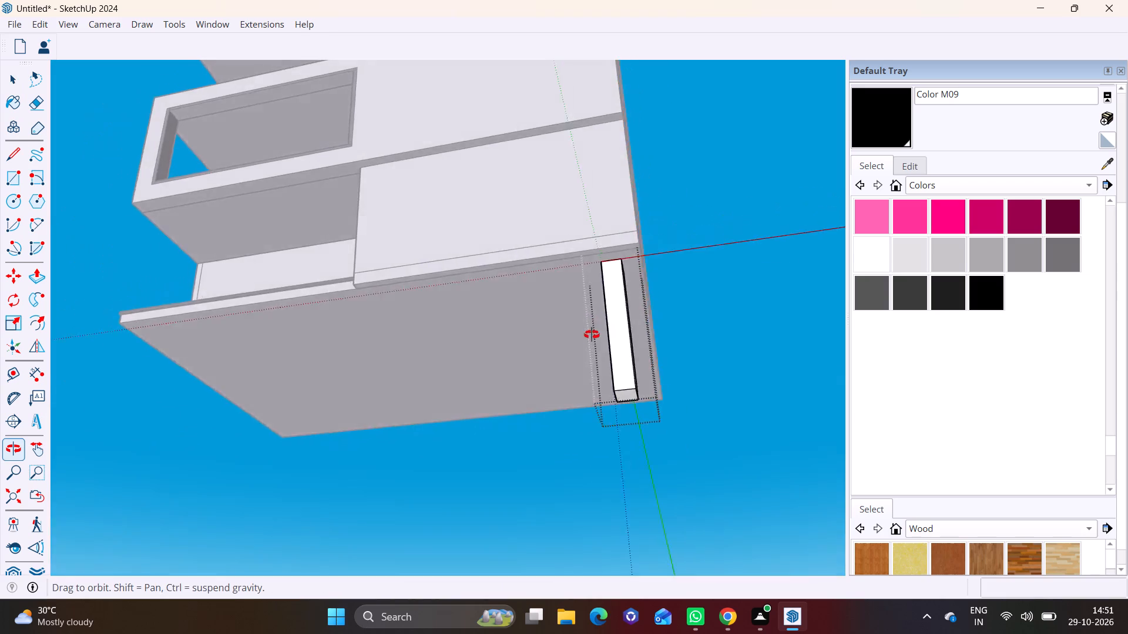
middle_click_drag(592, 335, 637, 447)
scroll(572, 389, "up", 3)
middle_click_drag(568, 373, 548, 294)
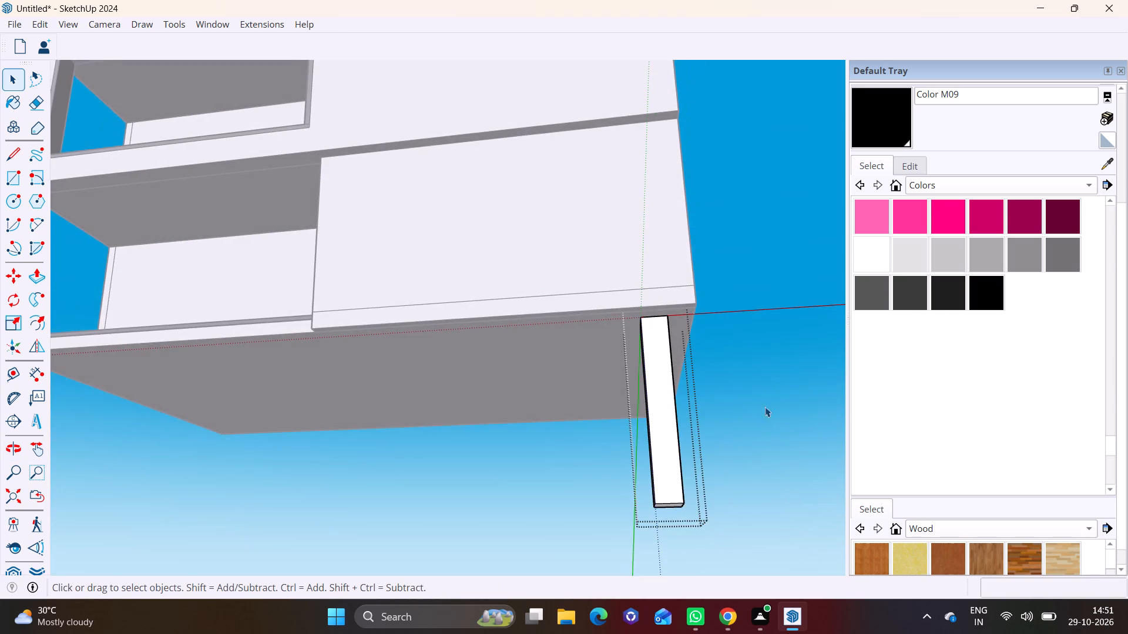
left_click(787, 410)
scroll(613, 354, "up", 3)
middle_click_drag(583, 340, 556, 280)
scroll(550, 272, "up", 3)
left_click(488, 185)
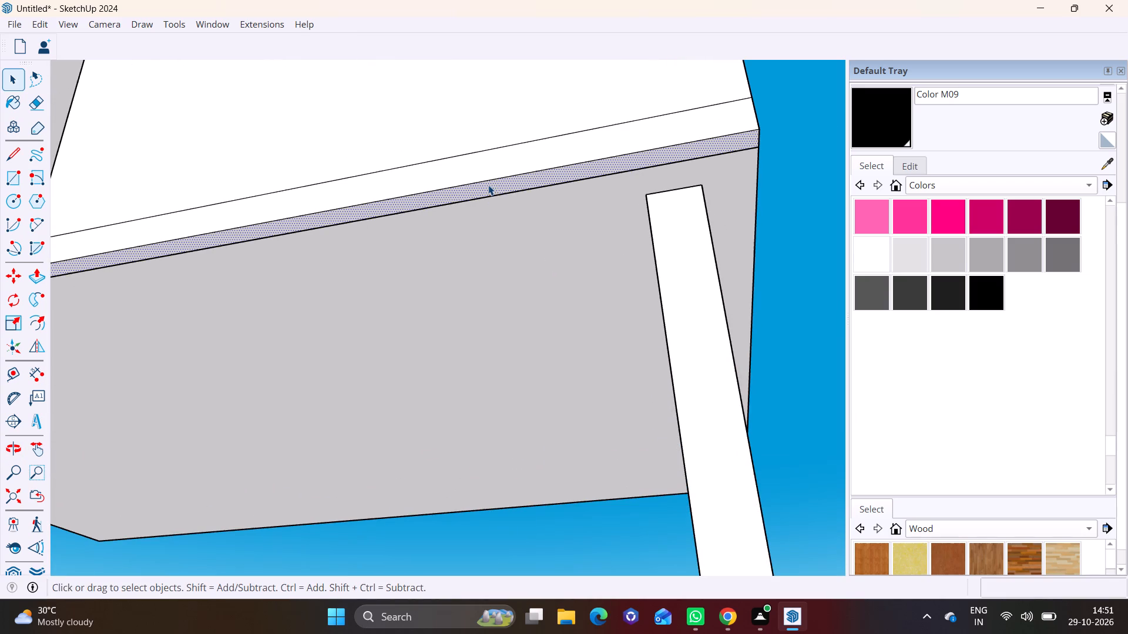
left_click(34, 274)
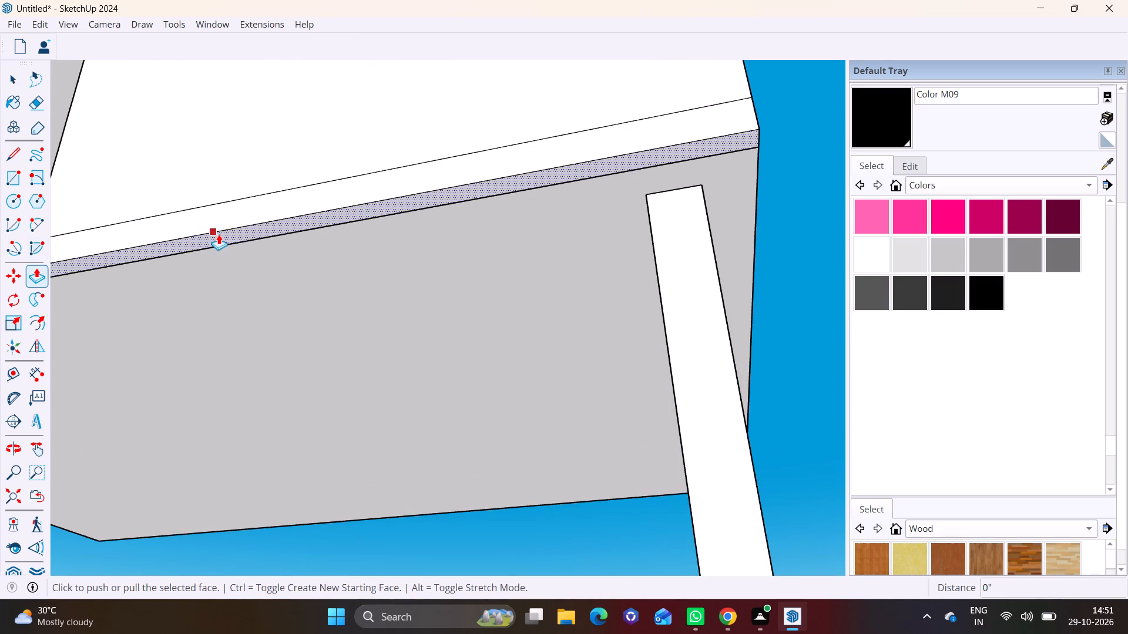
left_click(221, 234)
scroll(280, 423, "down", 6)
middle_click_drag(523, 488, 492, 492)
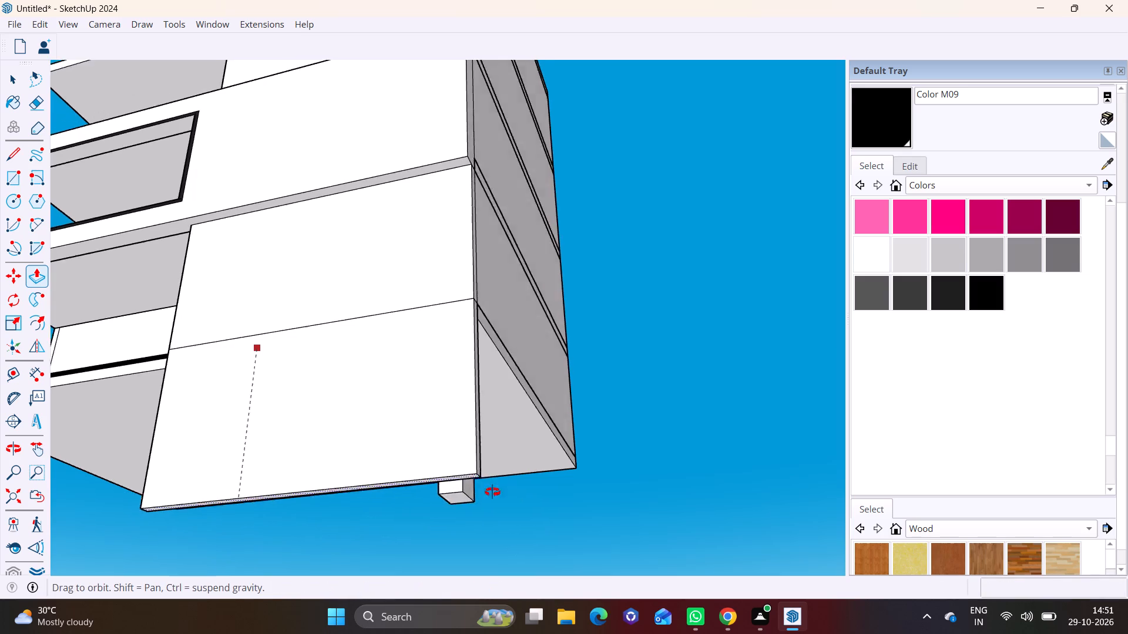
middle_click_drag(492, 492, 197, 518)
left_click(268, 540)
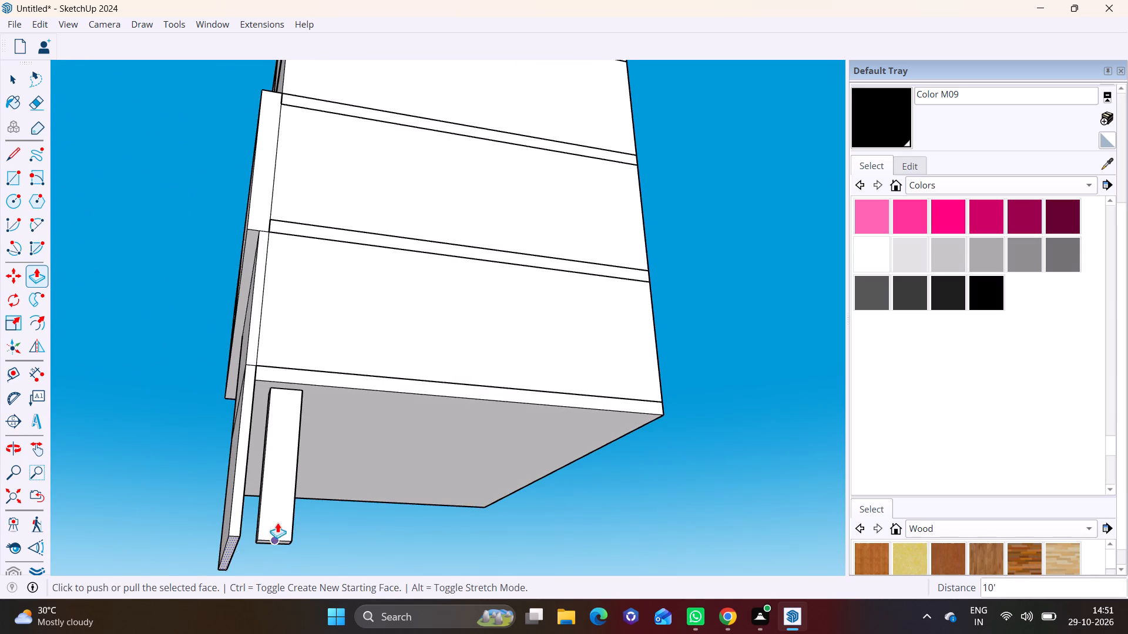
Erase the horizontal seam line between the original front wall and its downward extension.
scroll(267, 466, "down", 2)
middle_click_drag(305, 451, 634, 514)
scroll(560, 483, "down", 4)
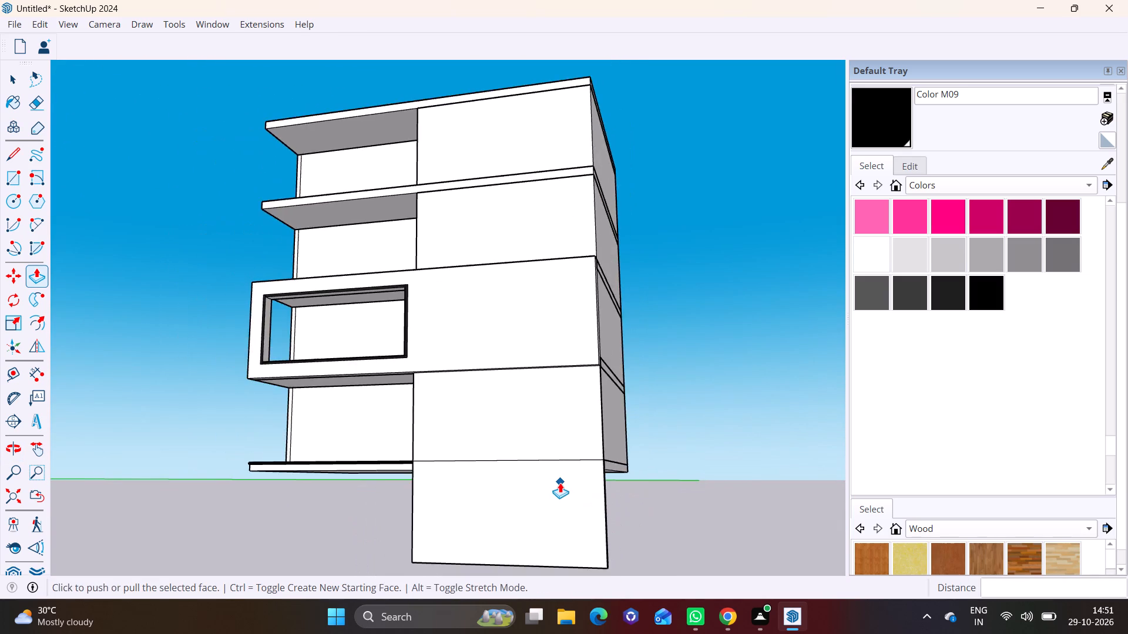
scroll(560, 483, "down", 2)
middle_click_drag(547, 479, 662, 494)
scroll(518, 460, "up", 7)
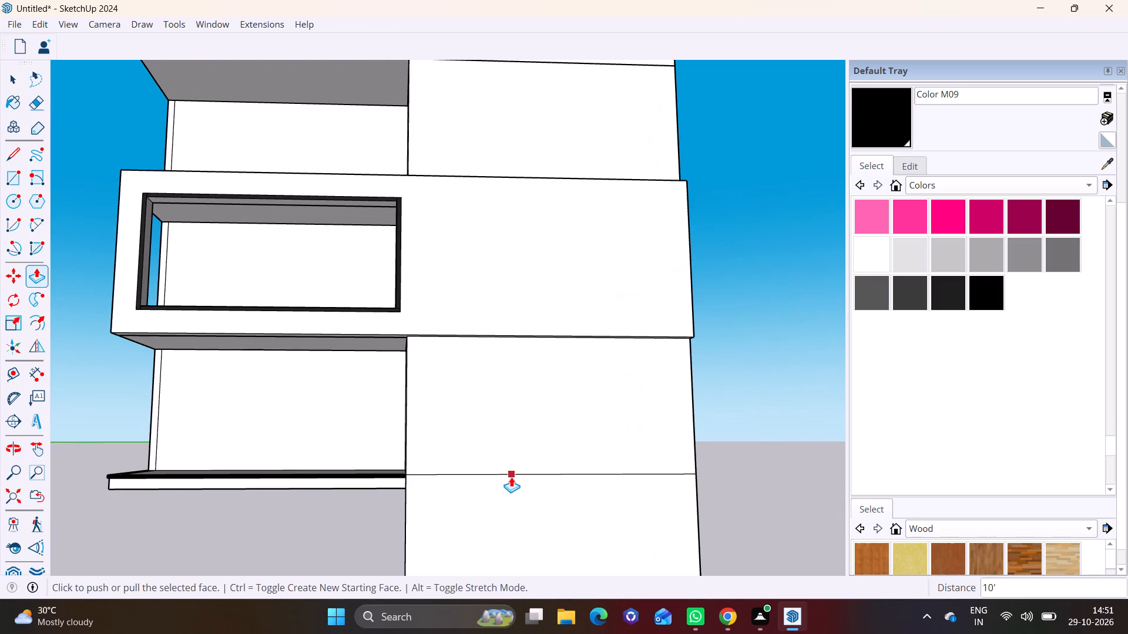
key("space")
left_click(511, 473)
right_click(511, 473)
left_click(512, 480)
left_click(512, 475)
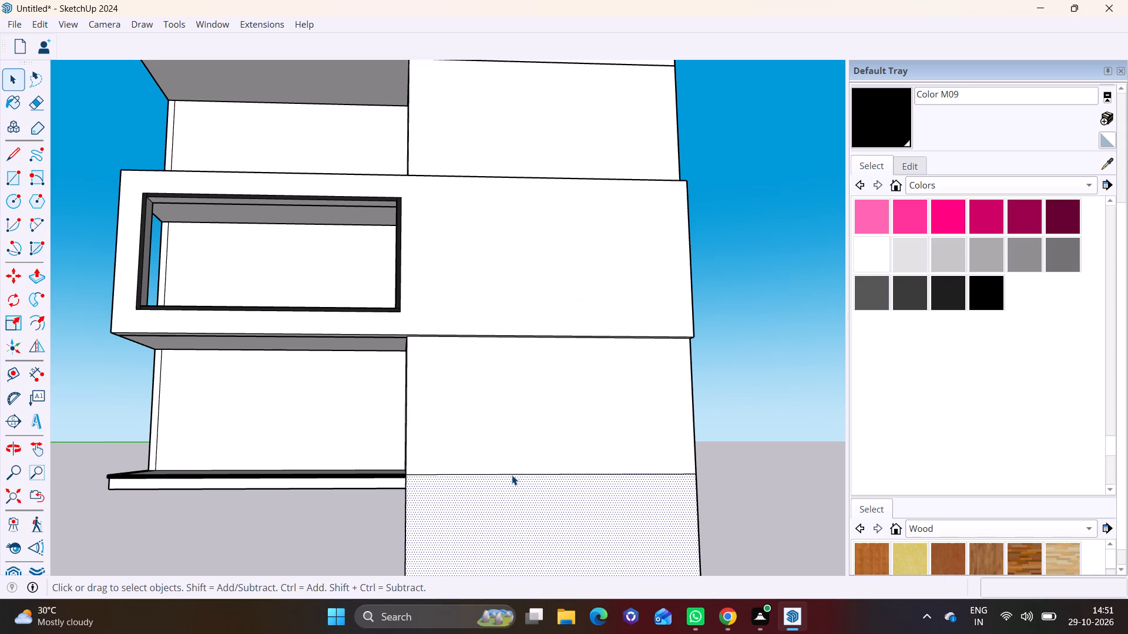
right_click(512, 475)
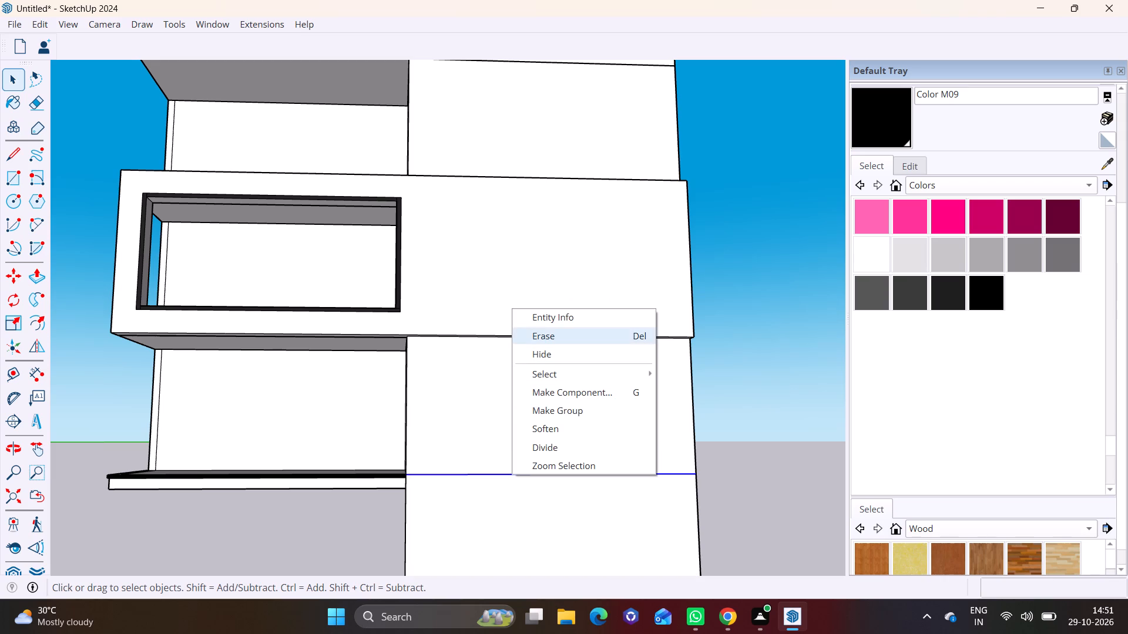
left_click(555, 336)
Draw a vertical line down the extended front wall near its outer corner, from the projecting panel's underside to the wall's bottom edge.
scroll(734, 477, "down", 3)
middle_click_drag(672, 459, 515, 370, "shift")
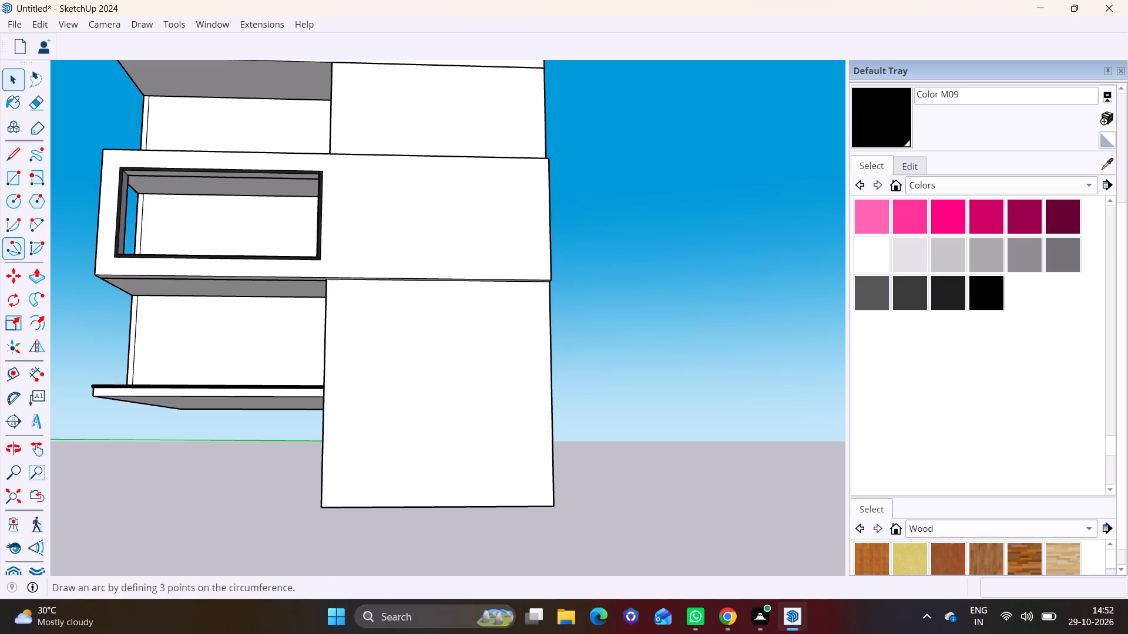
left_click(9, 155)
scroll(424, 293, "up", 5)
middle_click_drag(468, 344, 448, 314)
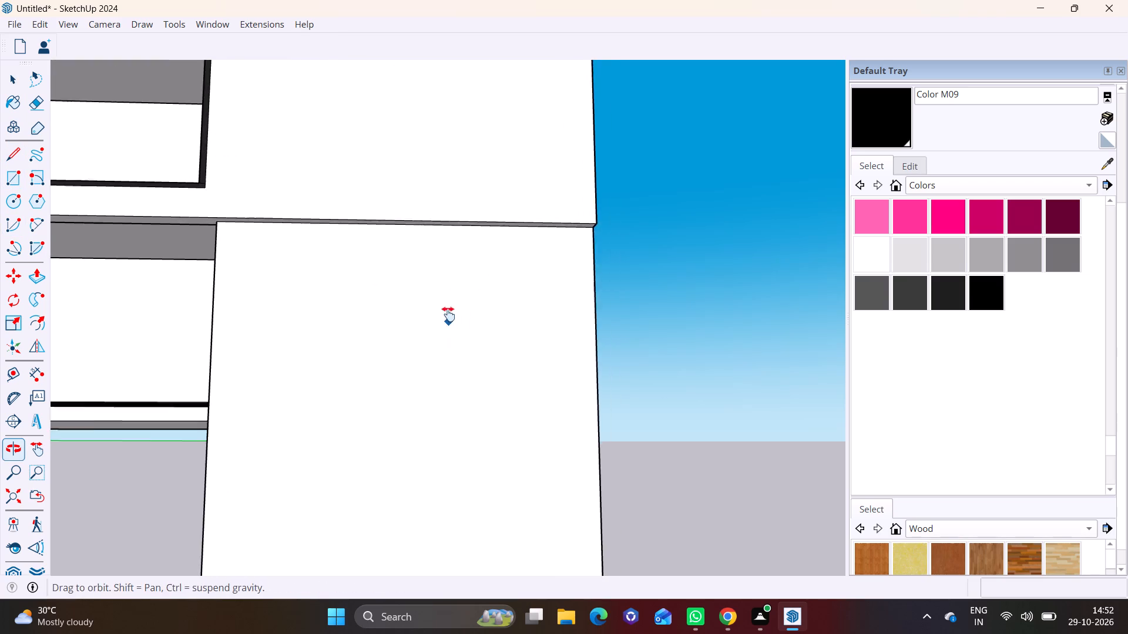
middle_click_drag(448, 314, 448, 261)
scroll(448, 276, "up", 1, "shift")
left_click(527, 156)
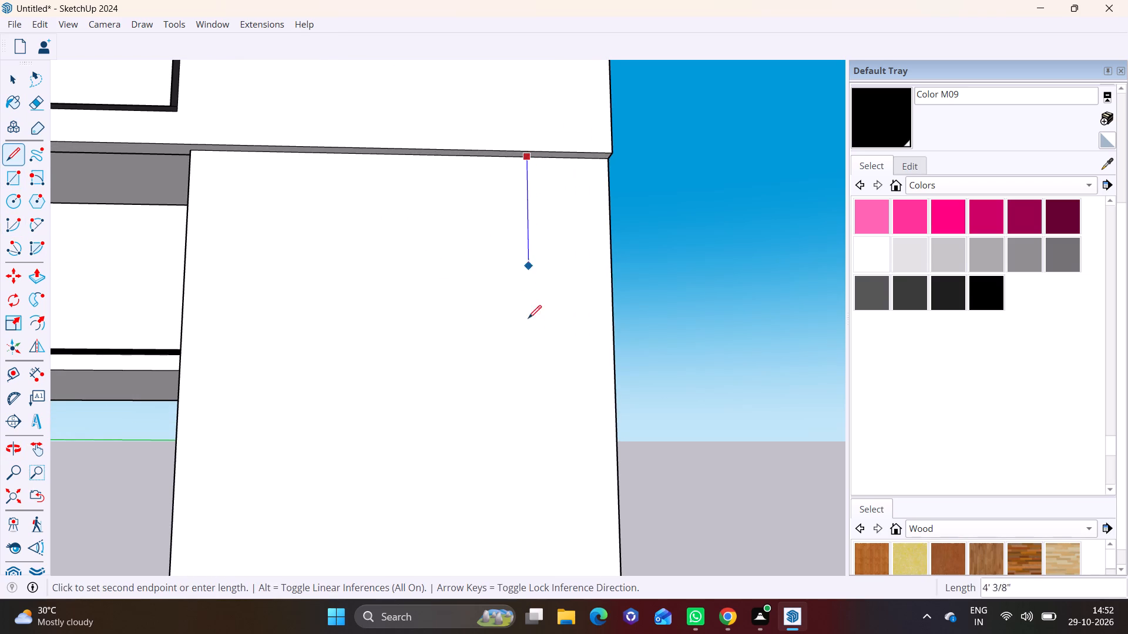
scroll(540, 413, "down", 2)
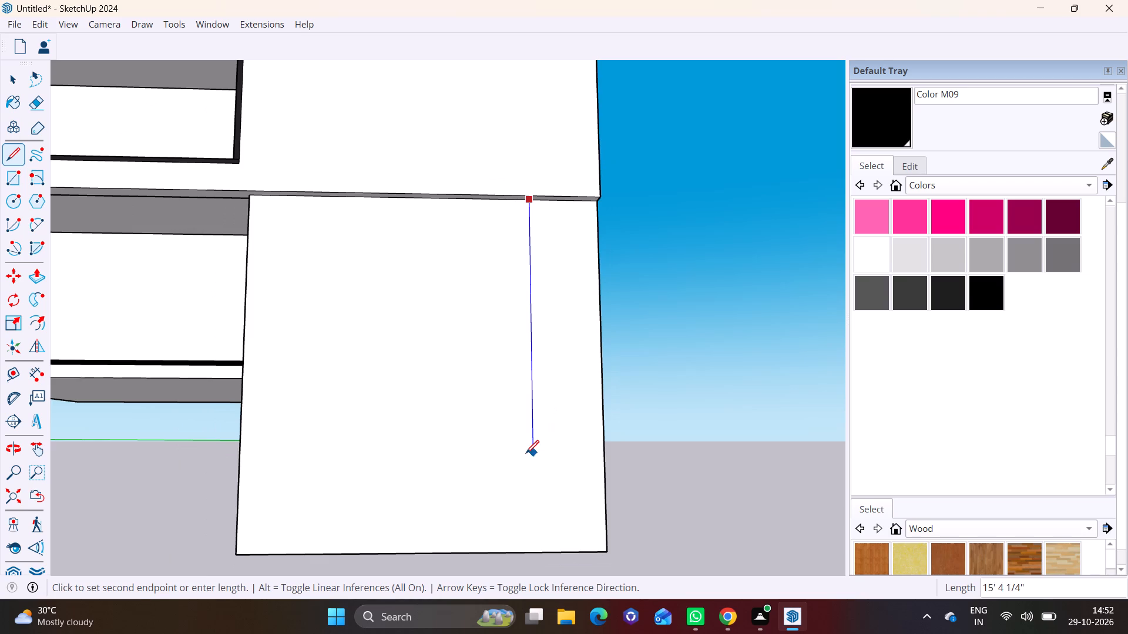
key("ctrl+z")
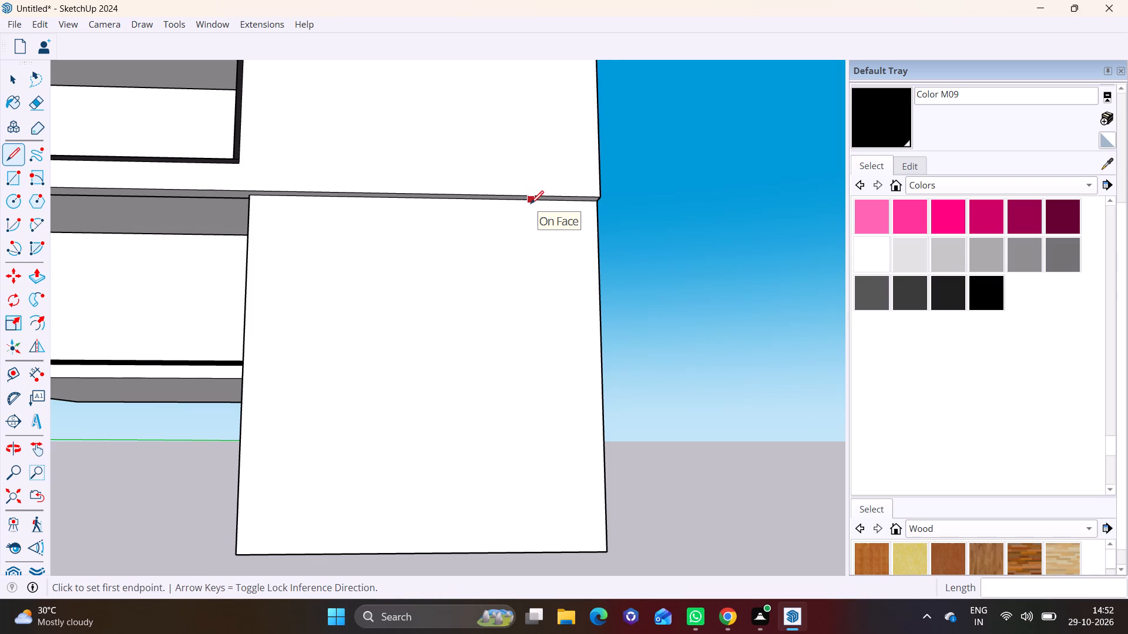
scroll(531, 204, "up", 8)
left_click(521, 198)
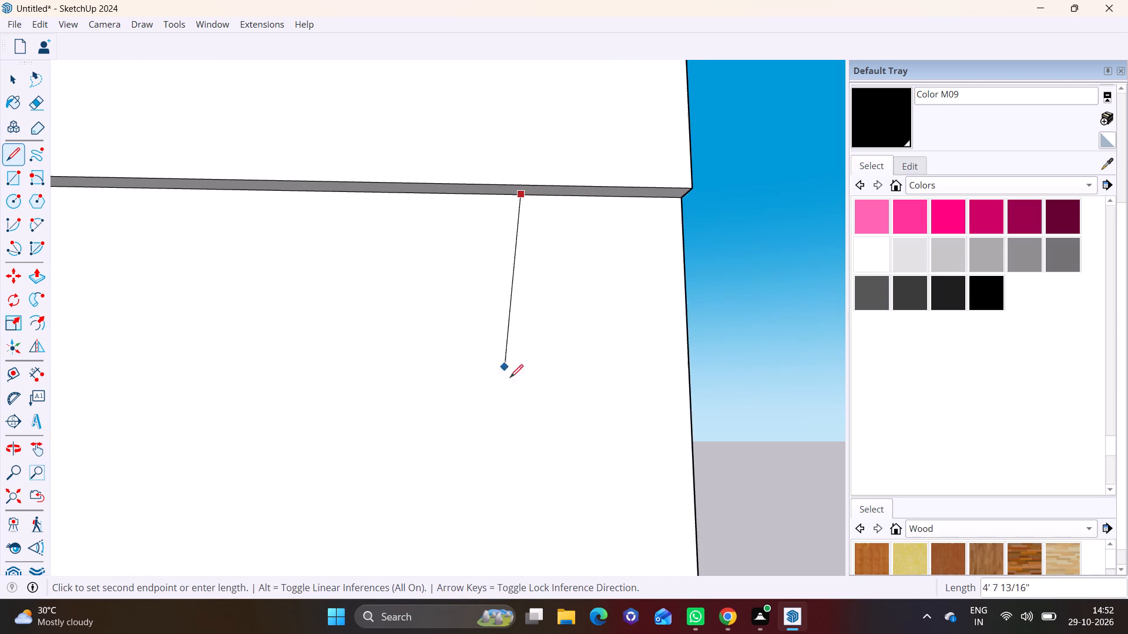
scroll(520, 414, "down", 6)
middle_click_drag(532, 473, 539, 317, "shift")
middle_click_drag(519, 502, 542, 372)
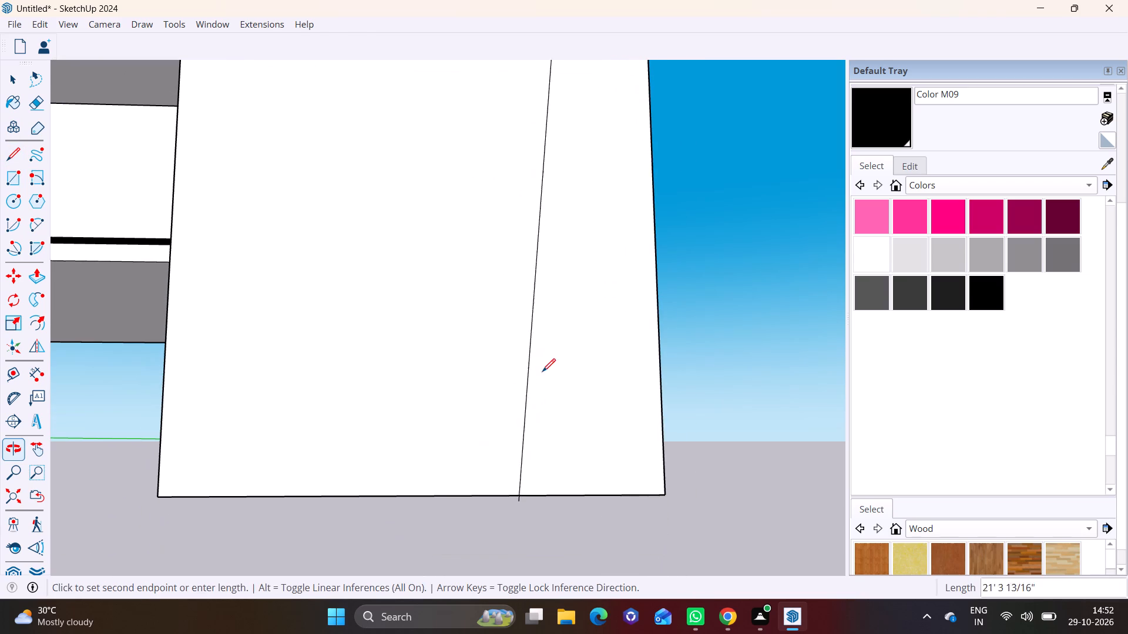
left_click(564, 491)
Copy the vertical line a few inches toward the balcony side to form a narrow strip on the front wall.
middle_click_drag(520, 325, 535, 440, "shift")
scroll(585, 379, "up", 1)
key("space")
left_click(570, 370)
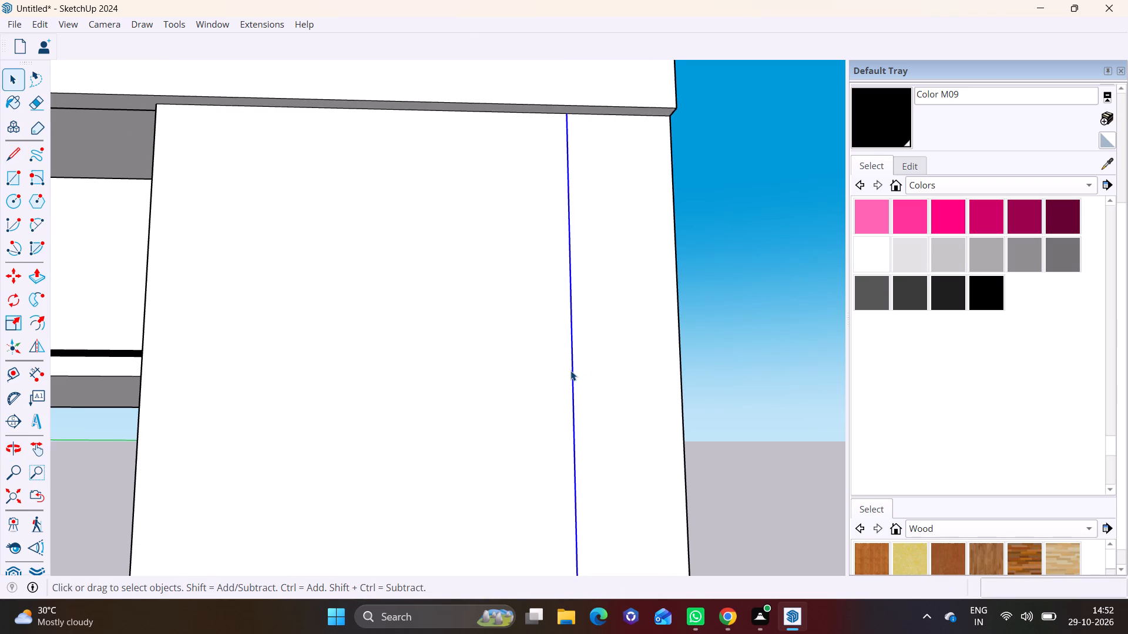
key("m")
left_click(571, 370)
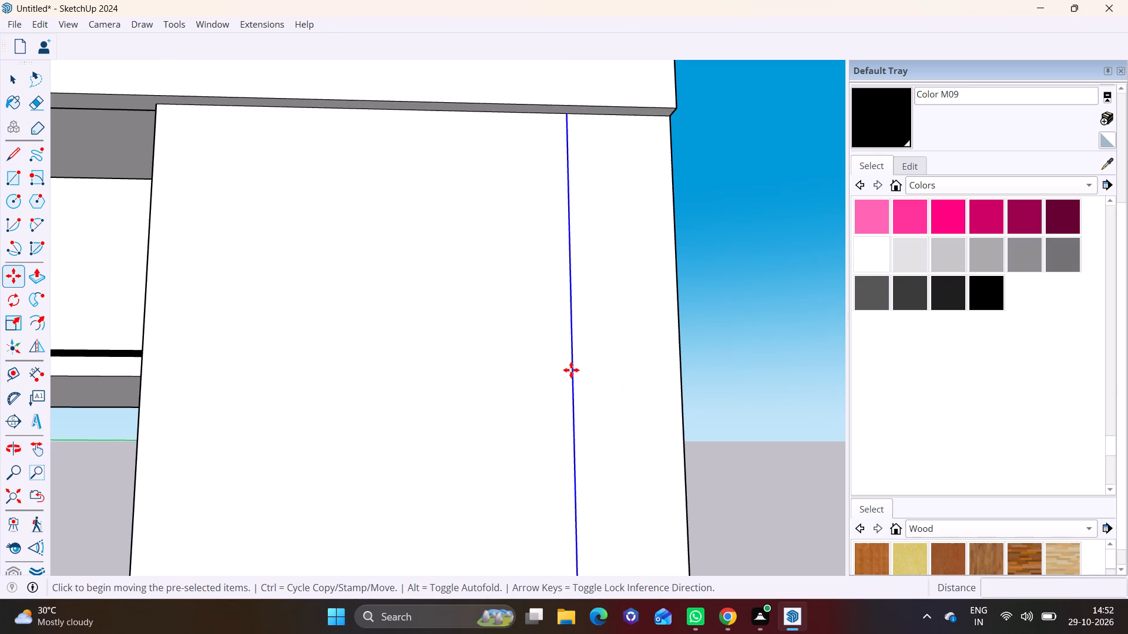
left_click(559, 370)
middle_click_drag(513, 386, 508, 386)
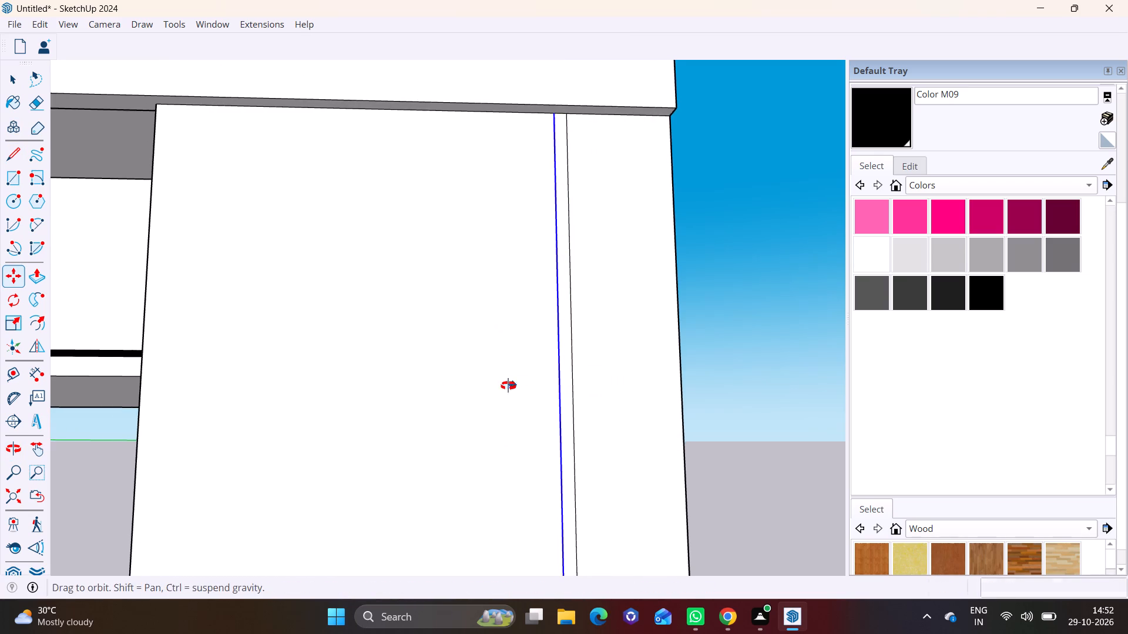
middle_click_drag(508, 386, 415, 406)
key("space")
left_click(736, 471)
Draw a second full-height vertical line, 21' long, on the front wall, spaced from the first strip toward the balcony side.
scroll(603, 474, "down", 3)
middle_click_drag(613, 477, 644, 468)
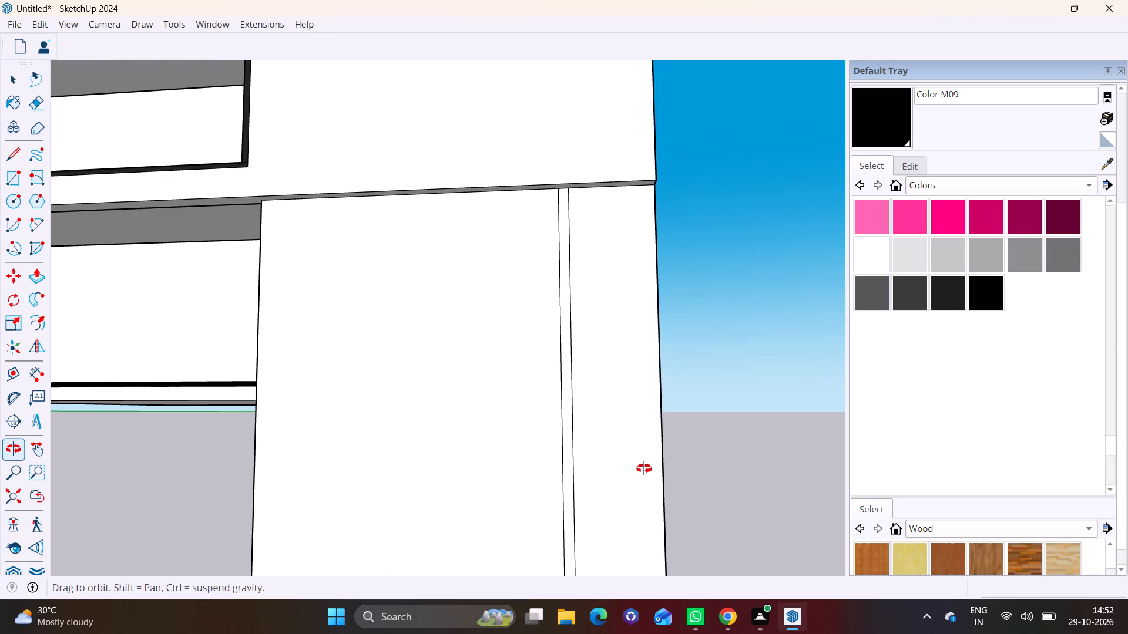
middle_click_drag(644, 468, 644, 464)
scroll(596, 439, "up", 2)
scroll(594, 409, "up", 1, "shift")
middle_click_drag(594, 409, 604, 346, "shift")
middle_click_drag(604, 346, 632, 423)
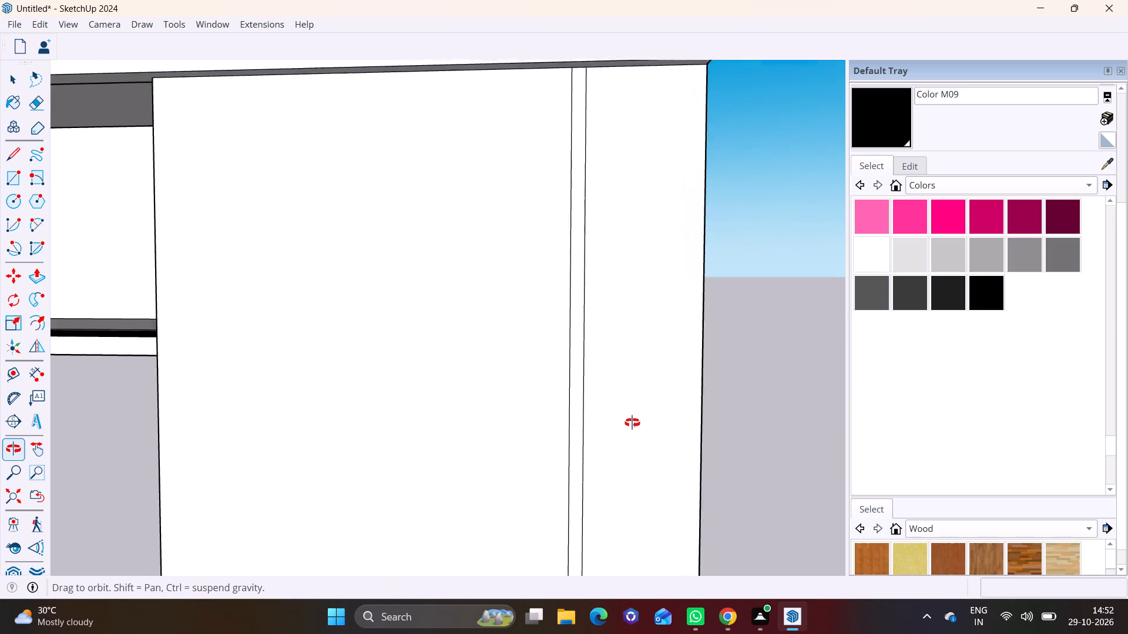
middle_click_drag(632, 423, 672, 374)
scroll(672, 374, "down", 2)
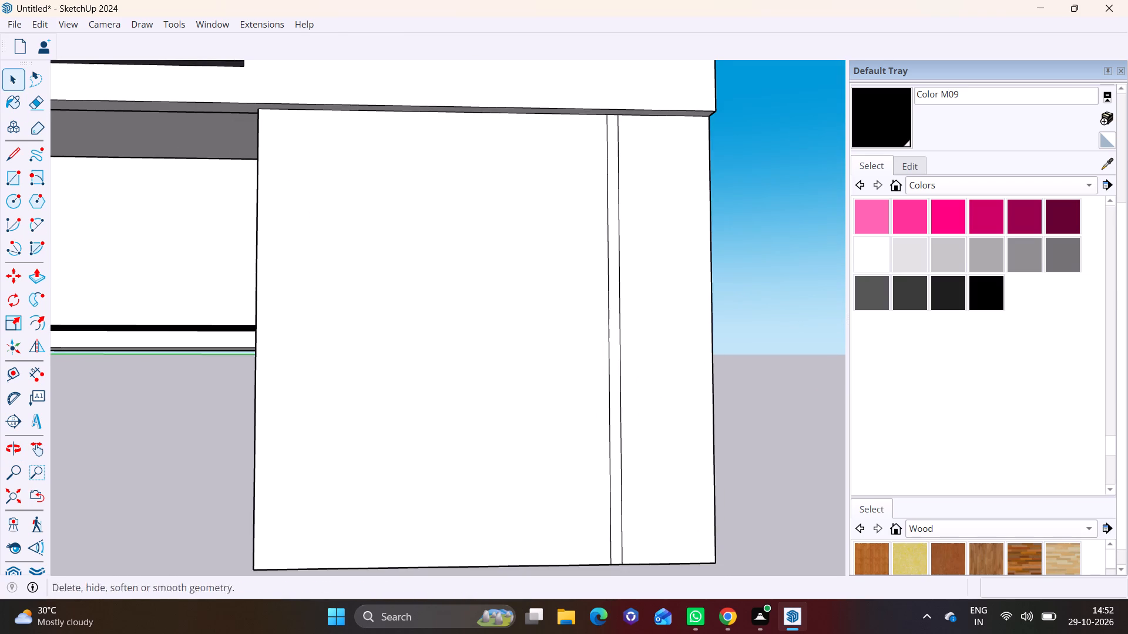
left_click(6, 150)
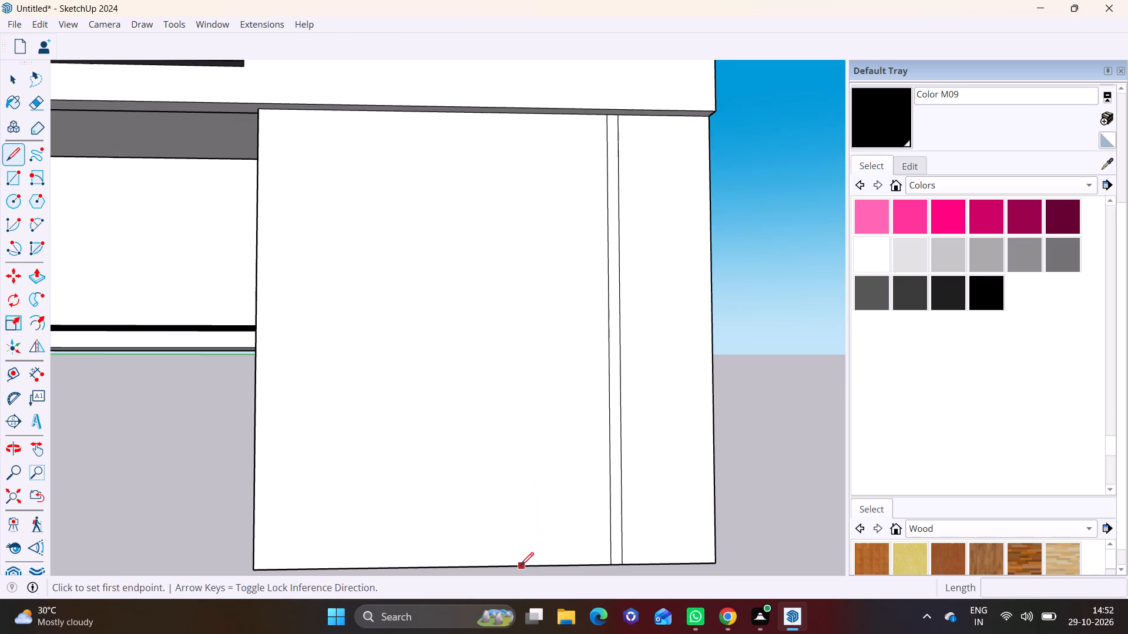
left_click(536, 566)
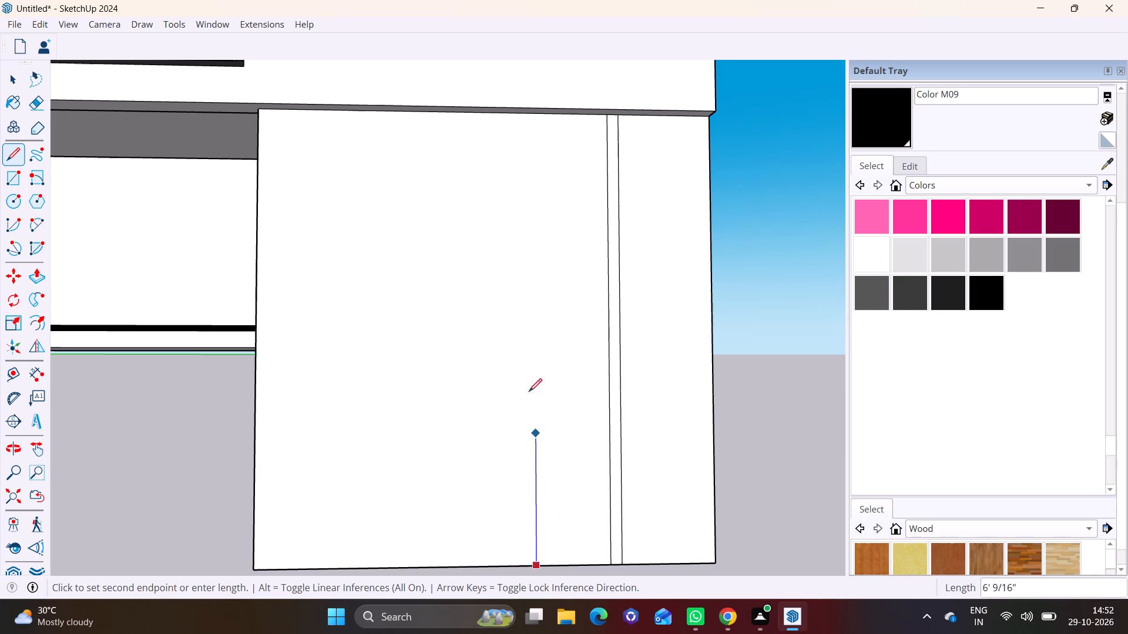
middle_click_drag(539, 259, 546, 232)
scroll(570, 211, "up", 5)
middle_click_drag(538, 137, 506, 261)
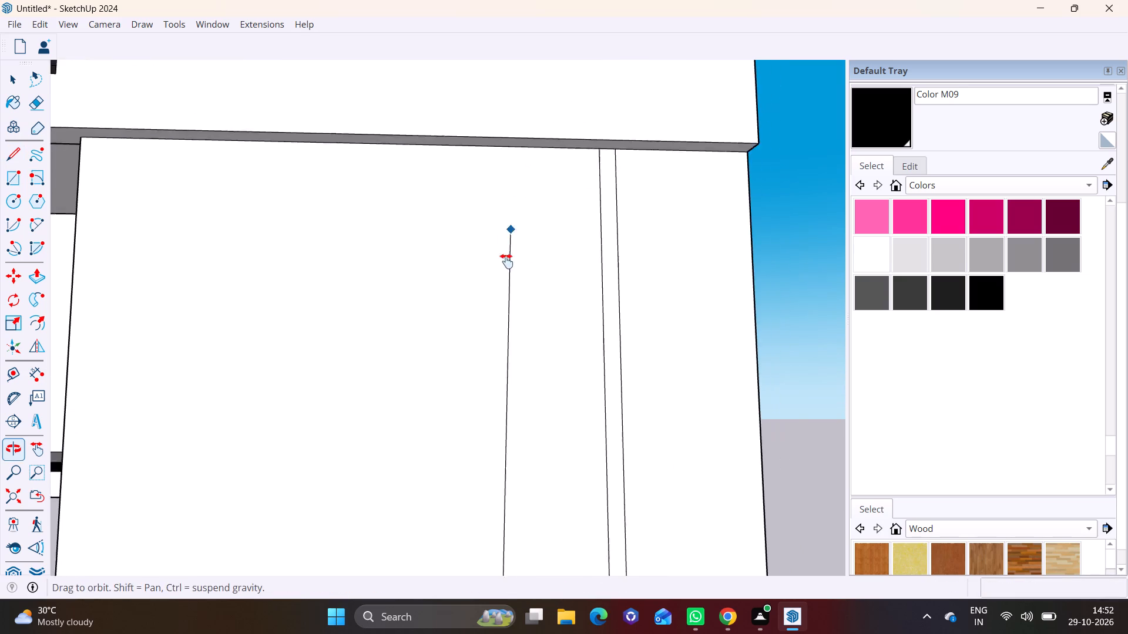
middle_click_drag(506, 261, 503, 279)
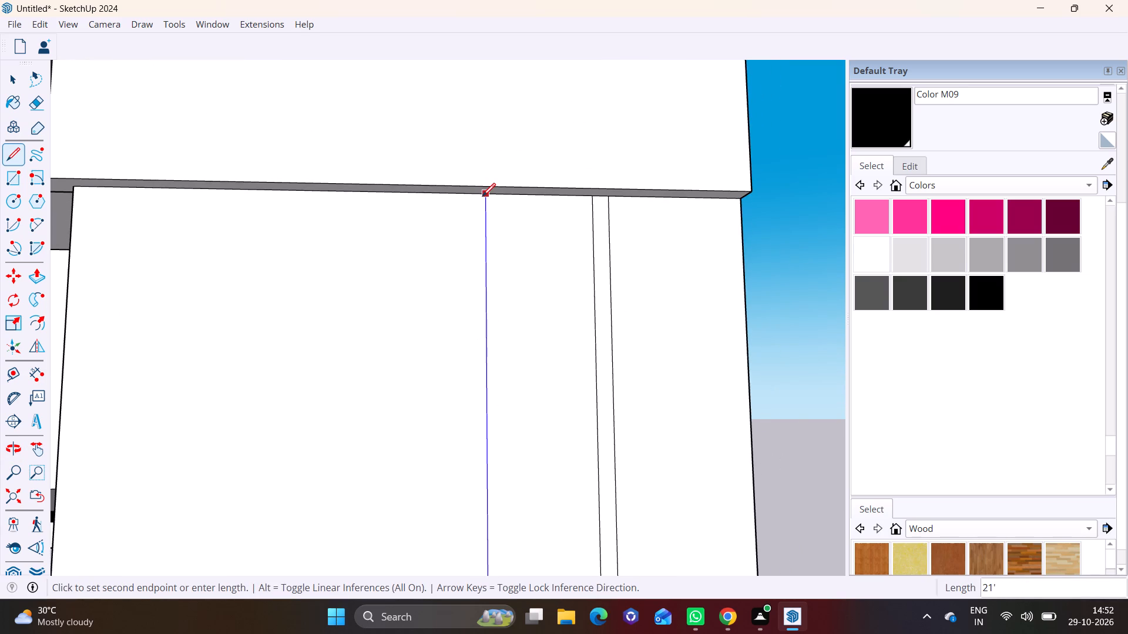
left_click(482, 196)
Copy the second vertical line a few inches toward the balcony side to form another narrow strip.
key("space")
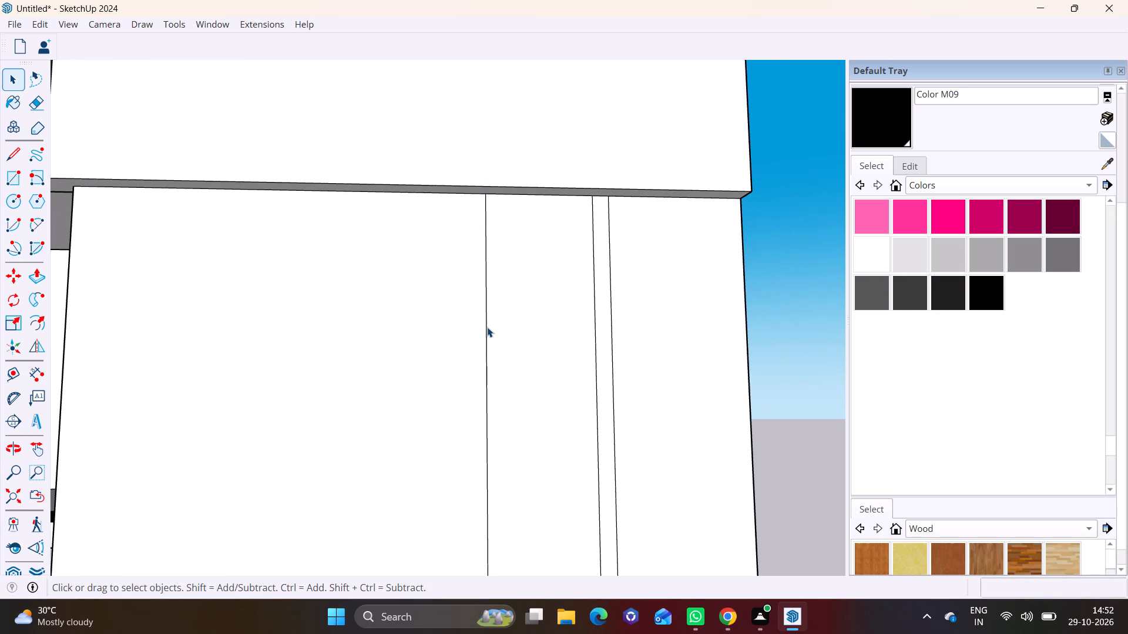
left_click(487, 327)
key("m")
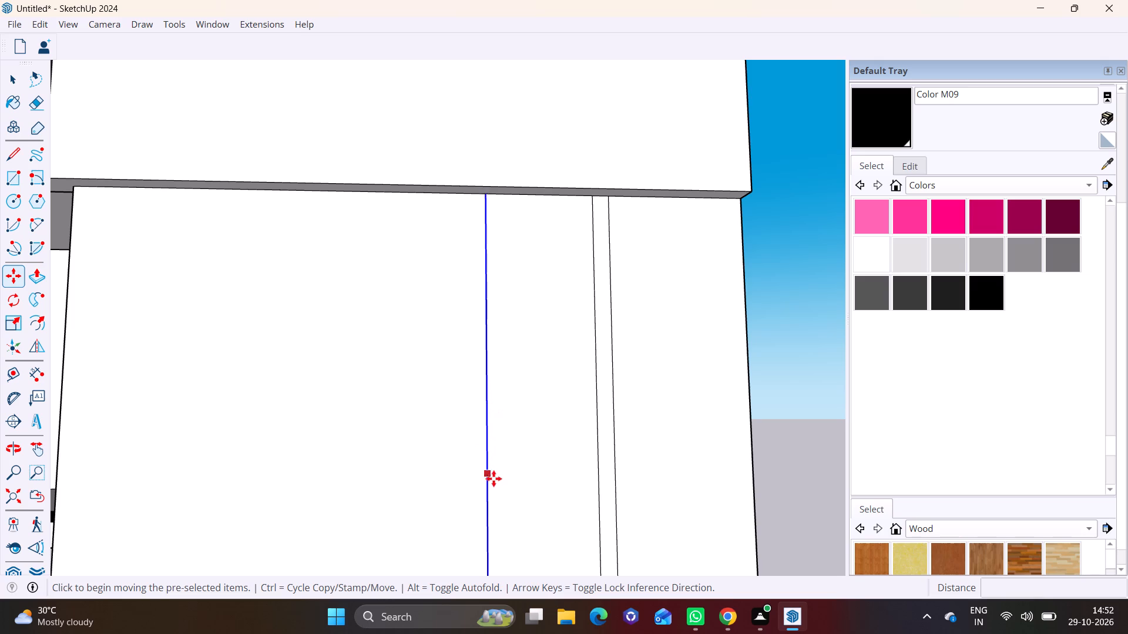
left_click(484, 507)
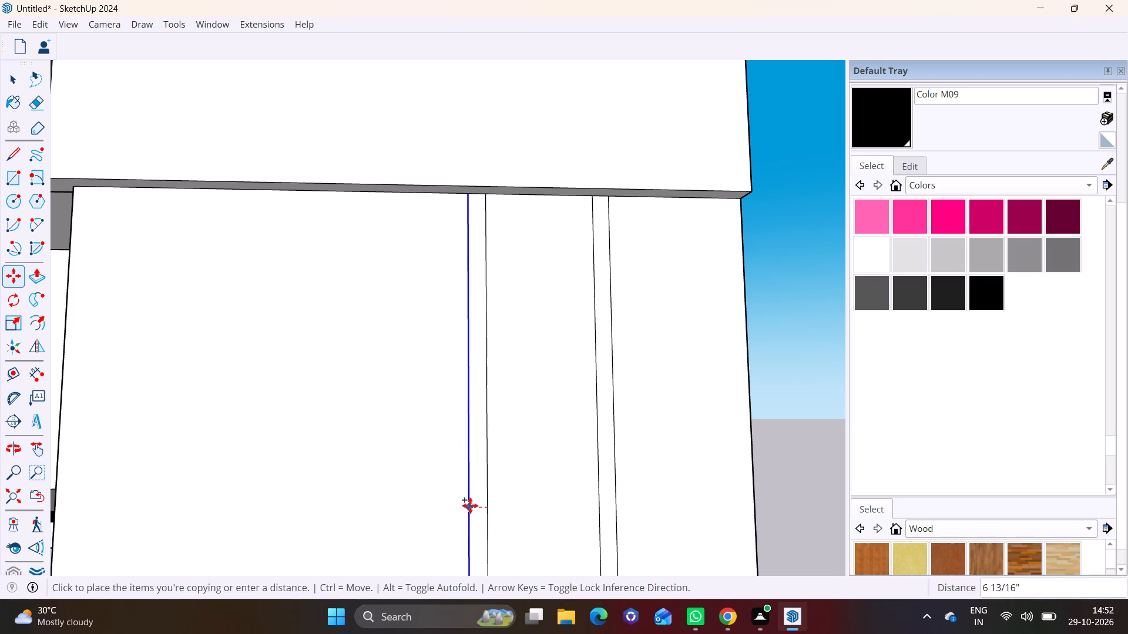
left_click(473, 505)
scroll(457, 509, "down", 4)
middle_click_drag(445, 507, 445, 362, "shift")
key("space")
Draw a third full-height vertical line, 21' long, on the front wall, spaced from the second strip toward the balcony side.
left_click(9, 157)
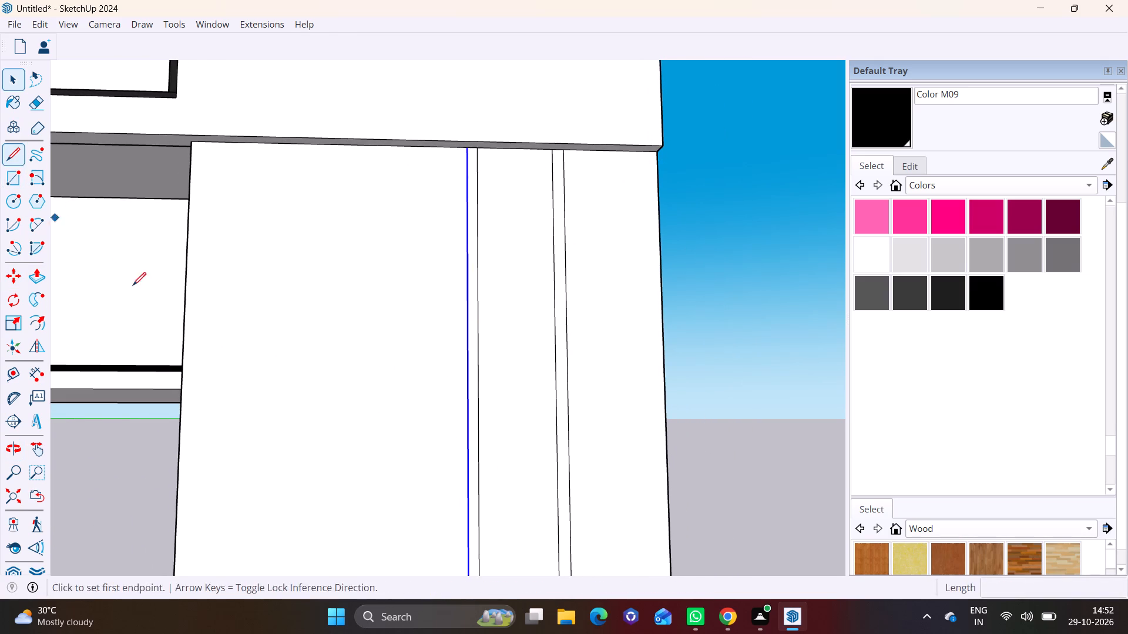
middle_click_drag(501, 484, 552, 386, "shift")
scroll(502, 484, "up", 1, "shift")
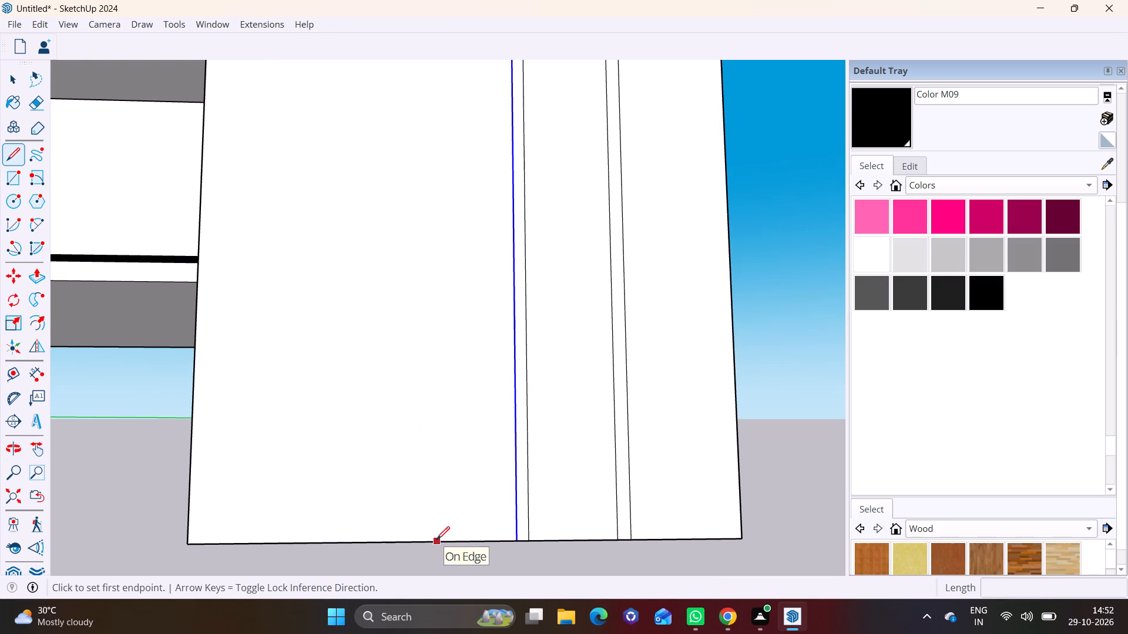
left_click(437, 539)
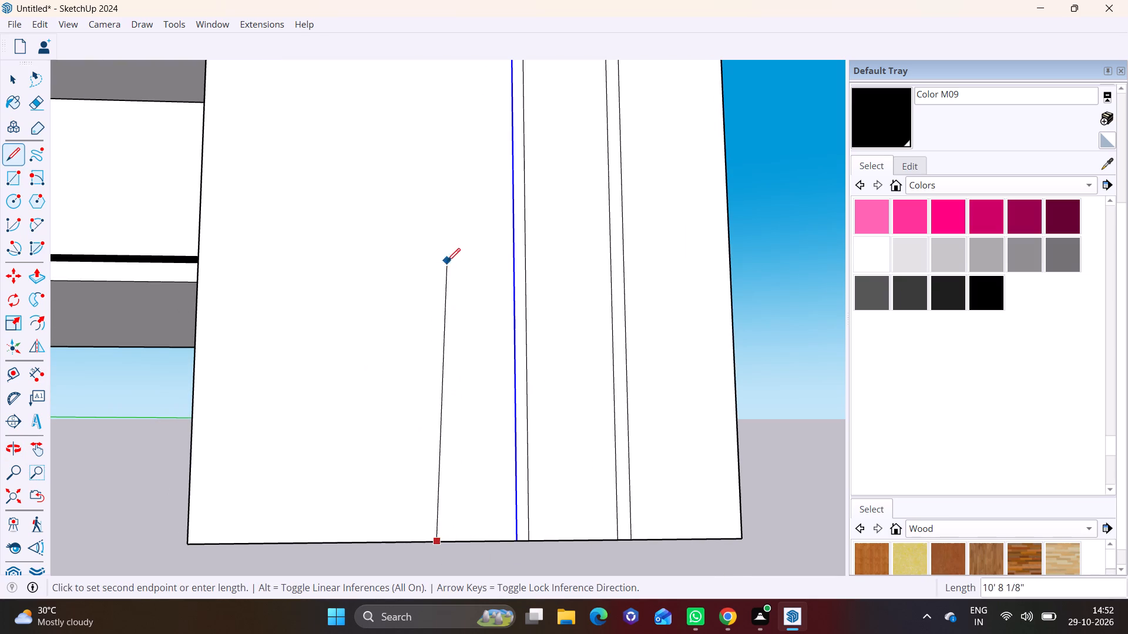
middle_click_drag(447, 261, 427, 493)
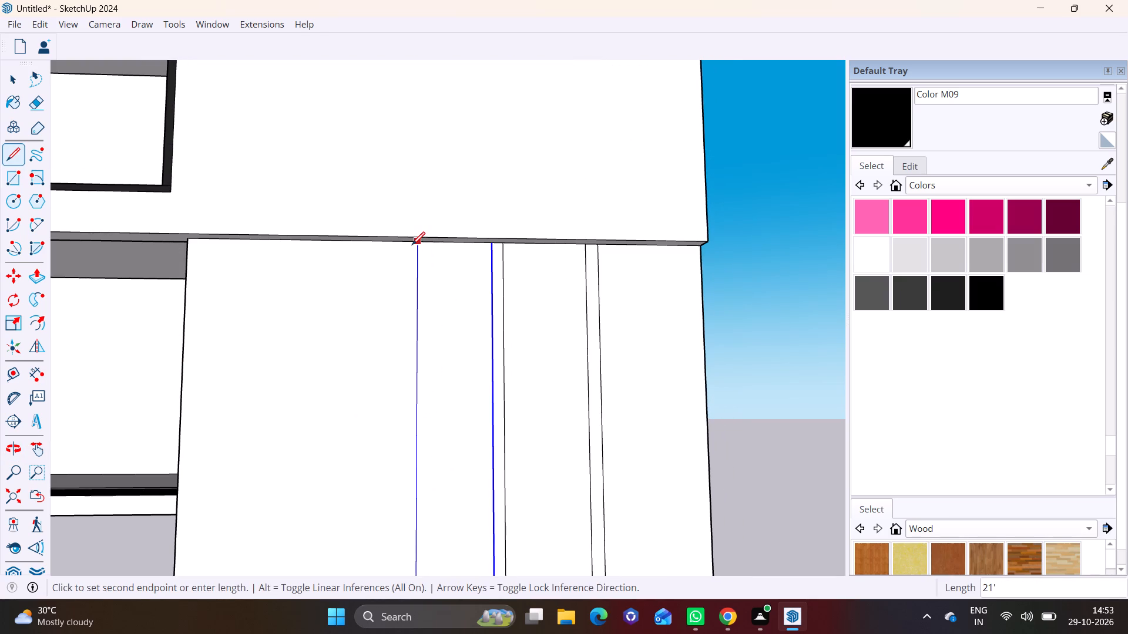
left_click(412, 245)
Copy the third vertical line about 6 3/8" toward the balcony side to form another narrow strip.
key("space")
left_click(417, 408)
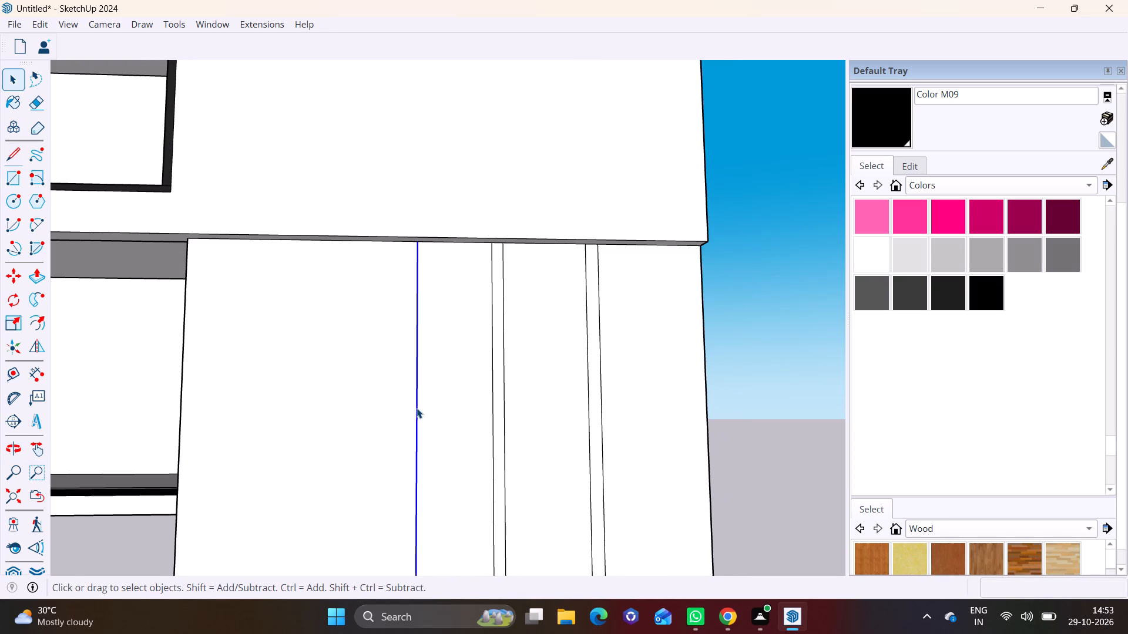
key("m")
left_click(416, 480)
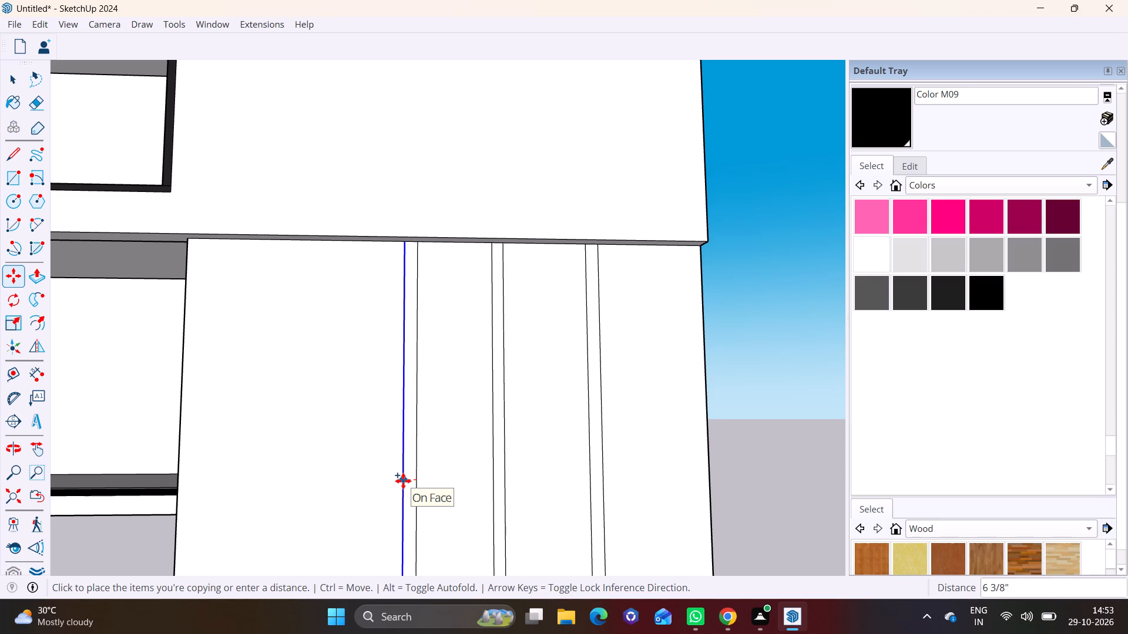
left_click(403, 481)
key("space")
Draw two closely spaced diagonal lines, each about 5' 6" long, from the first strip up to the wall's outer edge near the top.
scroll(721, 499, "down", 3)
middle_click_drag(721, 499, 572, 373, "shift")
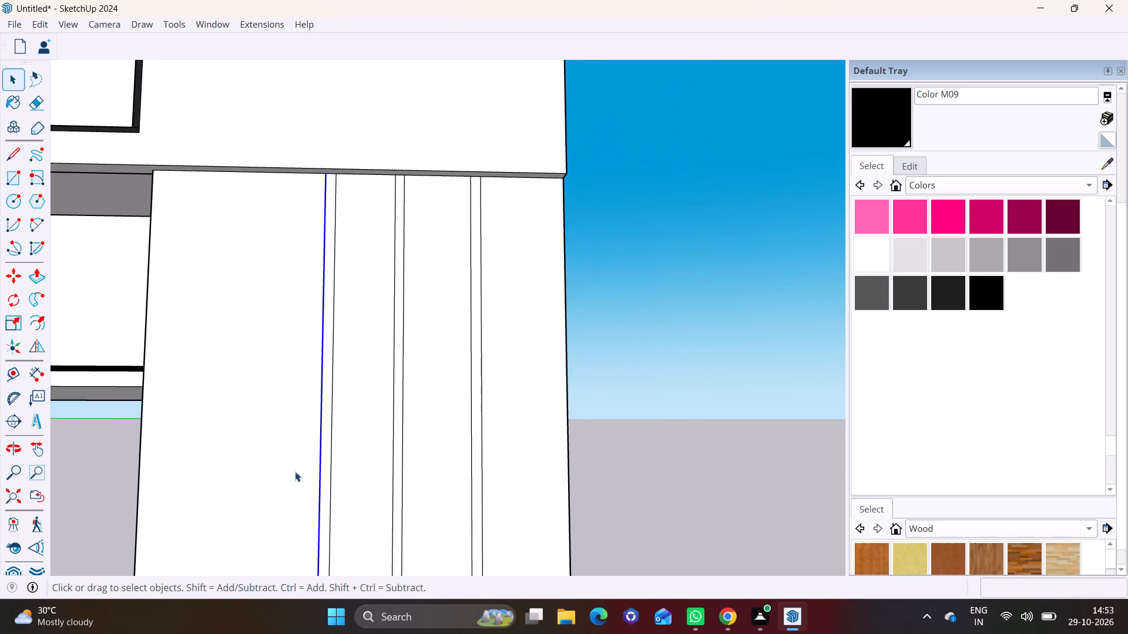
middle_click_drag(304, 477, 325, 421, "shift")
left_click(9, 156)
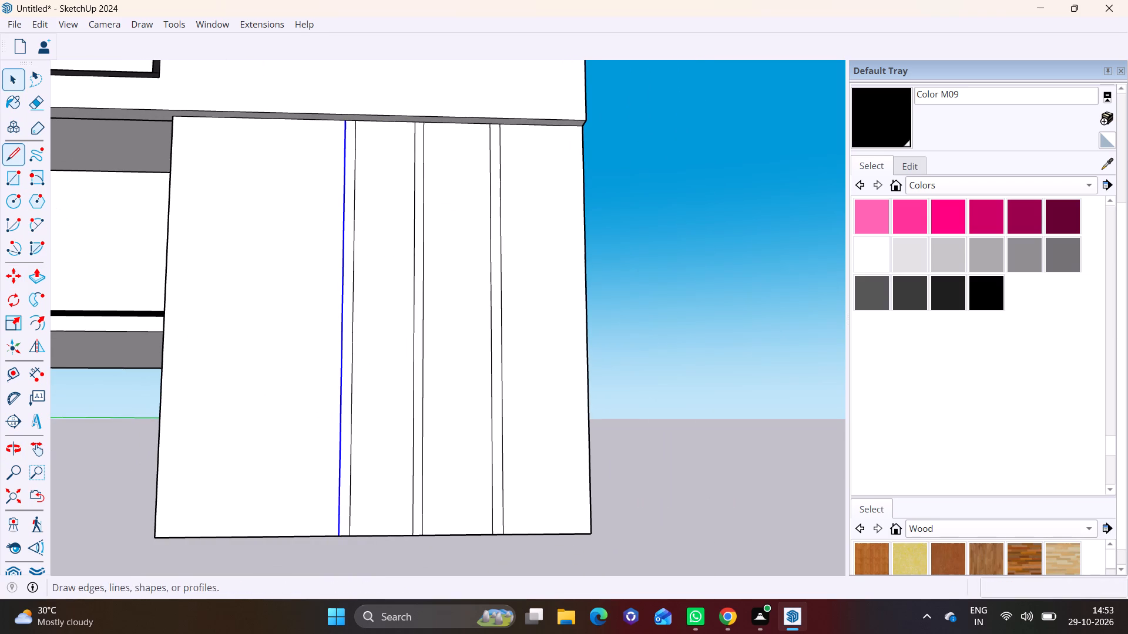
middle_click_drag(500, 433, 519, 541, "shift")
scroll(523, 291, "up", 5)
left_click(459, 361)
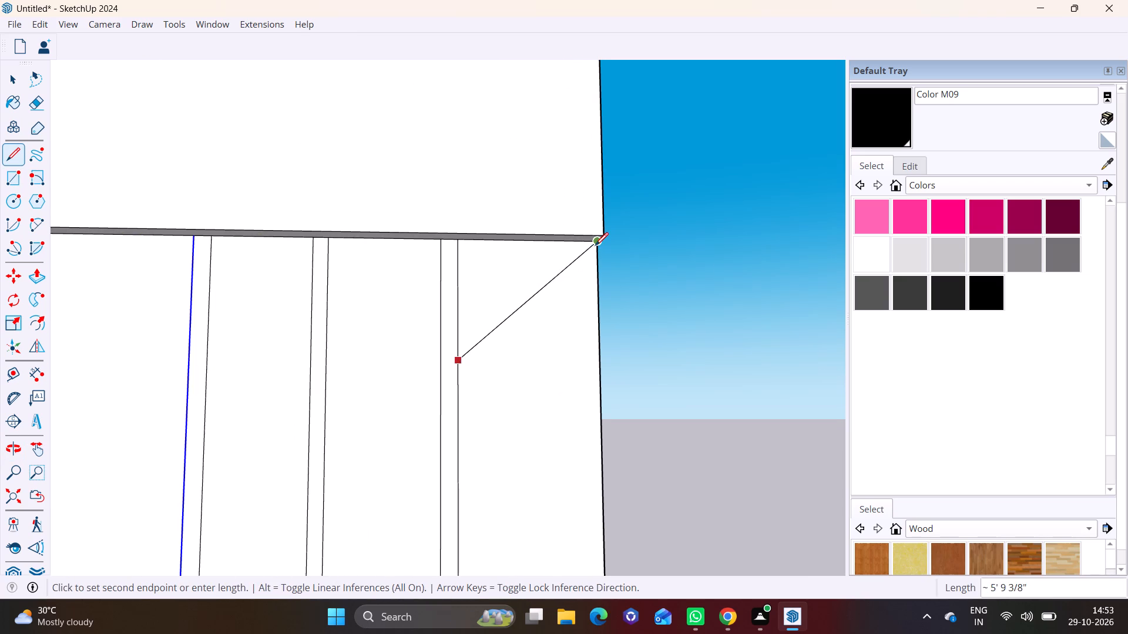
scroll(595, 245, "up", 5)
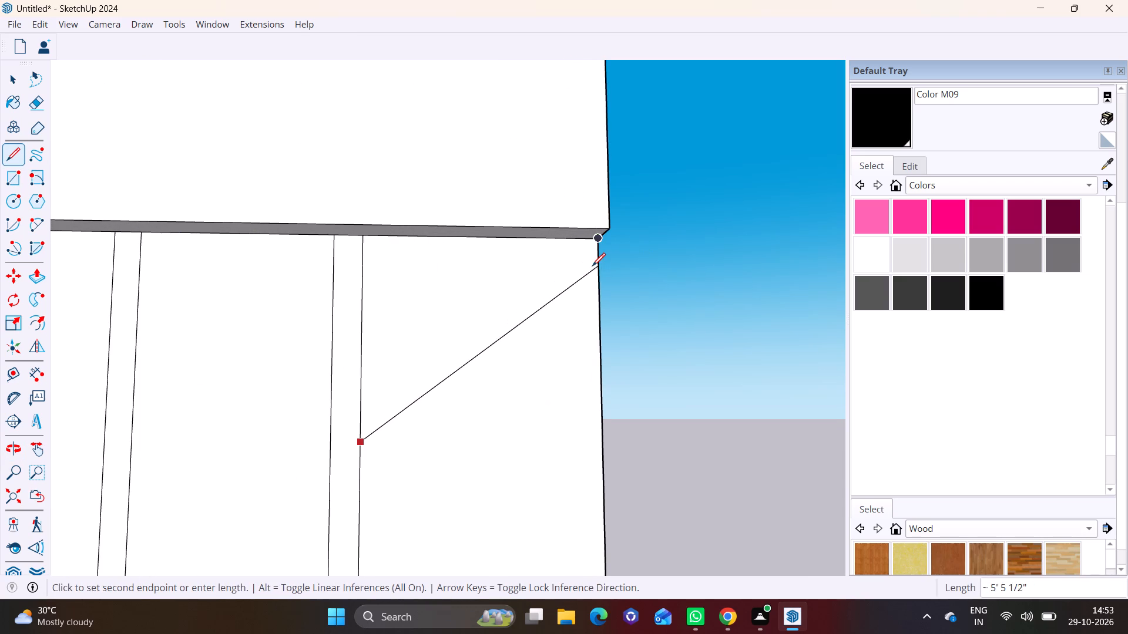
left_click(590, 264)
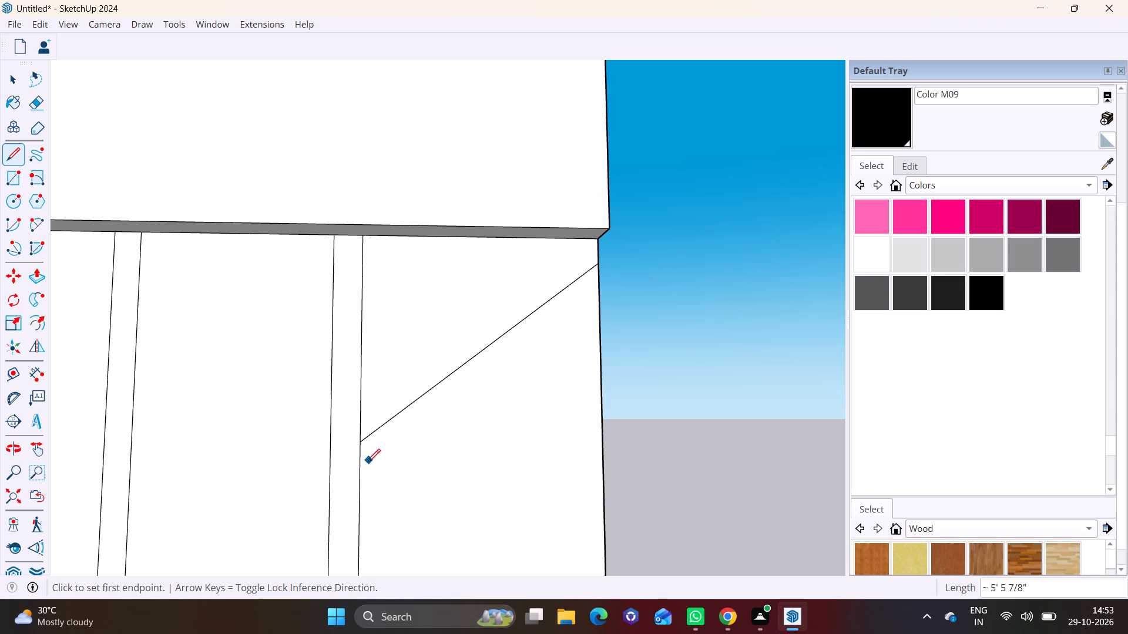
left_click(362, 467)
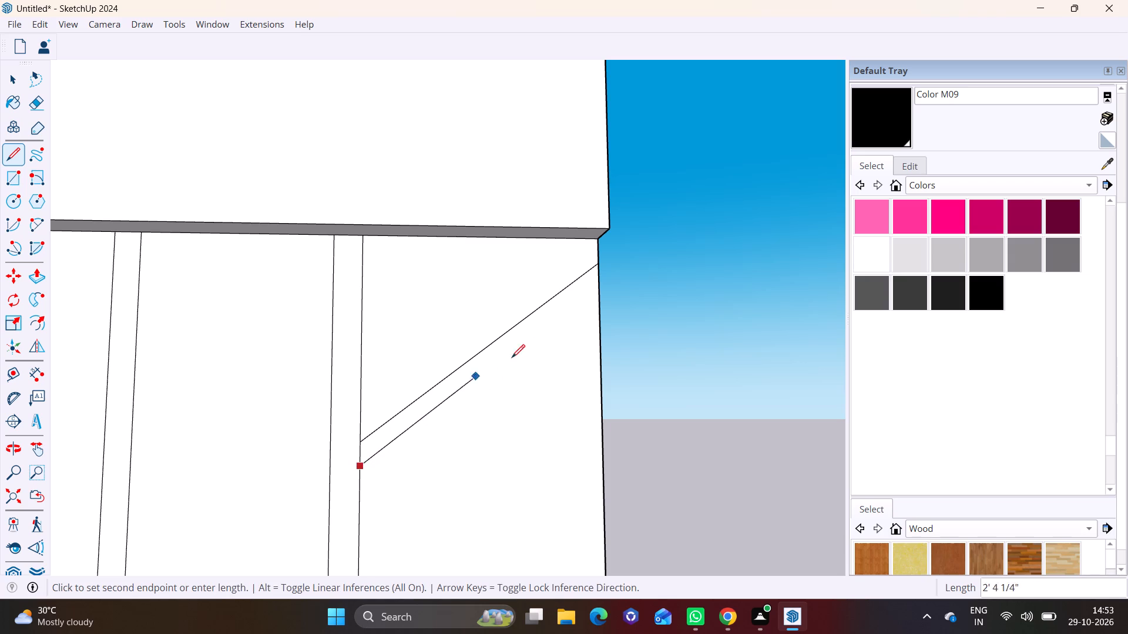
left_click(599, 281)
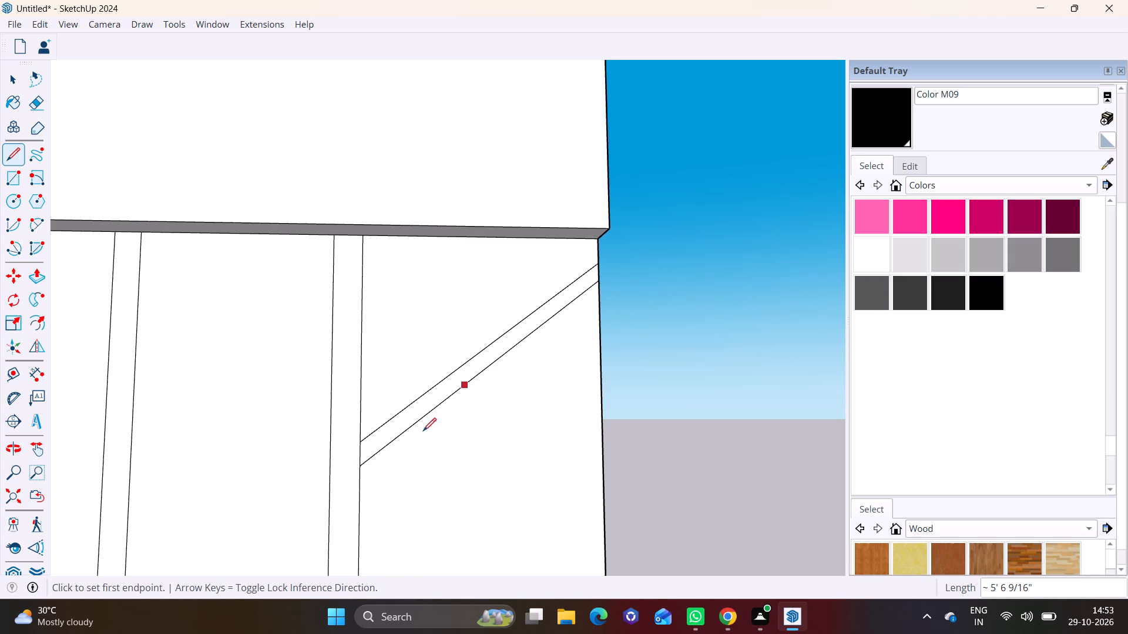
Draw two closely spaced diagonal lines, each about 8' 8" long, sloping down from the first strip across the second to the third strip.
scroll(418, 444, "down", 4)
middle_click_drag(418, 460, 485, 230, "shift")
scroll(468, 297, "down", 3)
middle_click_drag(468, 299, 547, 311, "shift")
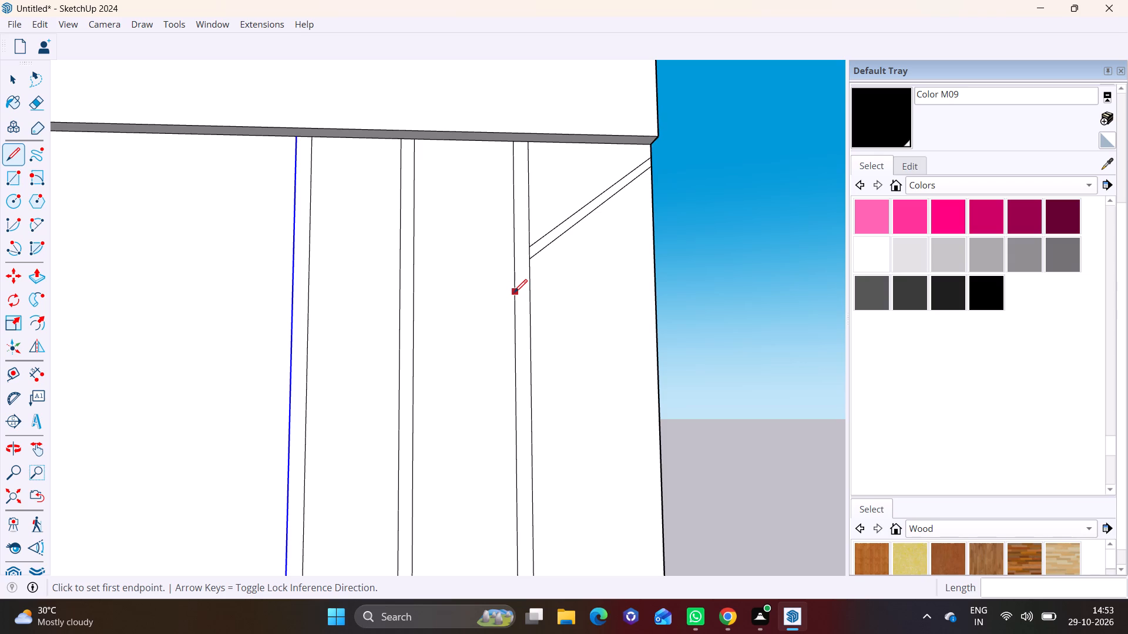
left_click(514, 292)
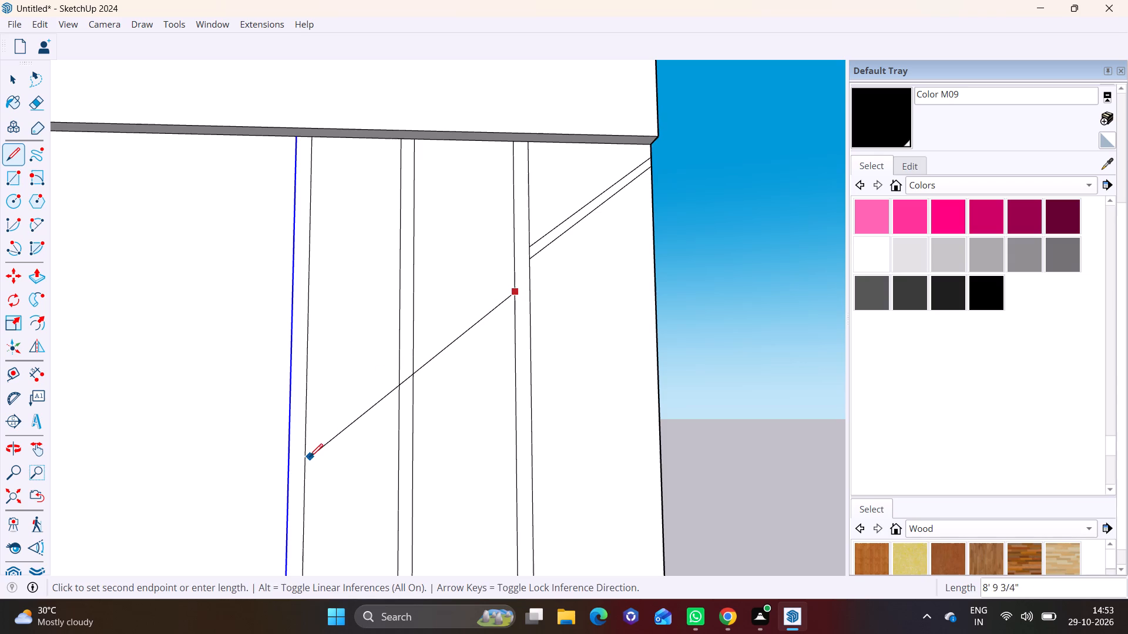
left_click(308, 448)
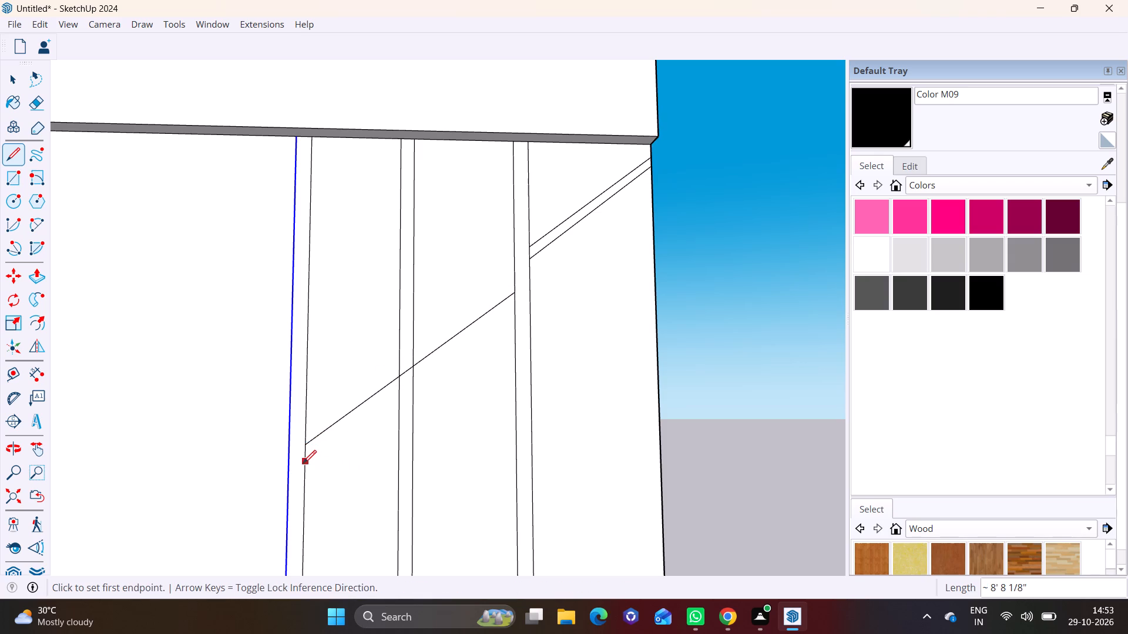
left_click_drag(304, 466, 309, 464)
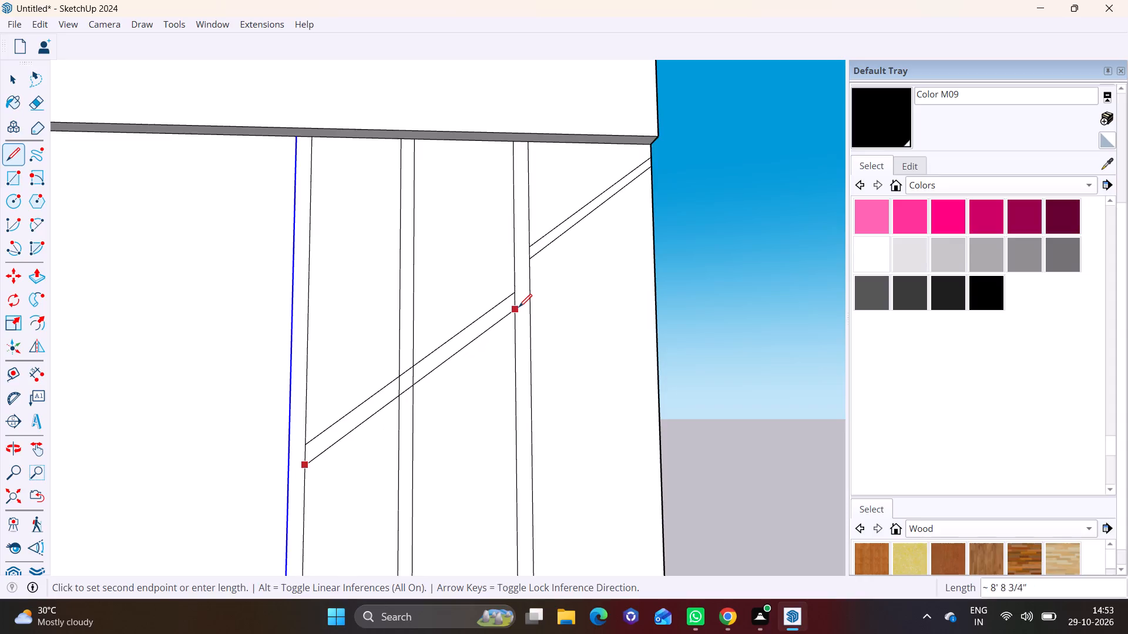
left_click(519, 309)
Draw two closely spaced diagonal lines, each about 4' 2" long, from the top of the third strip down to the second strip.
scroll(415, 397, "down", 1)
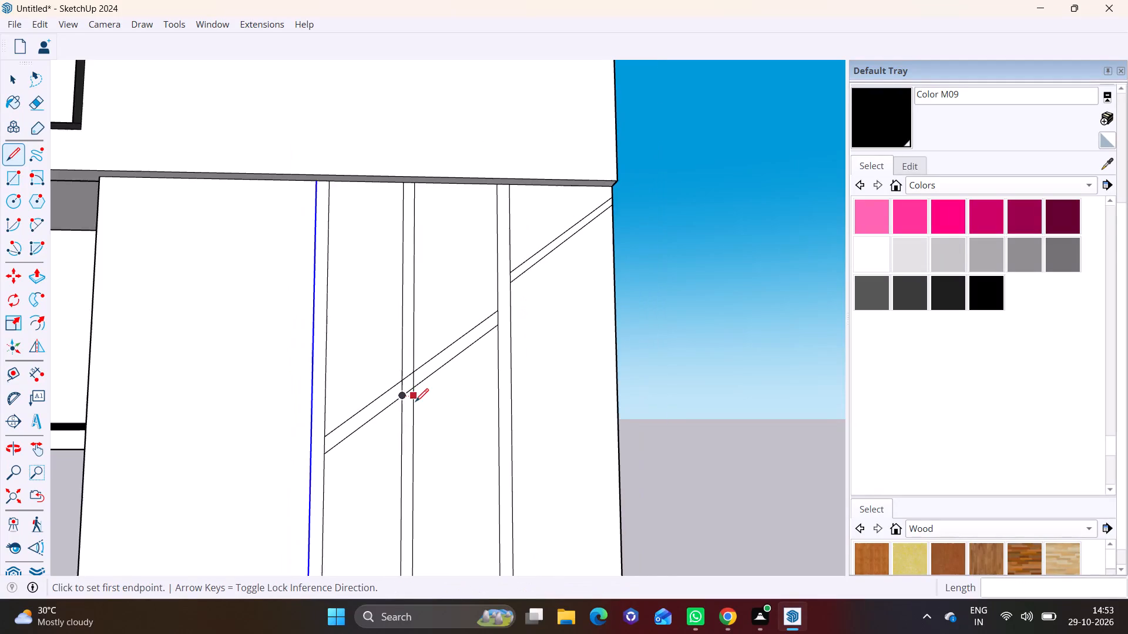
scroll(415, 402, "down", 2)
middle_click_drag(376, 279, 372, 379)
scroll(371, 363, "up", 2)
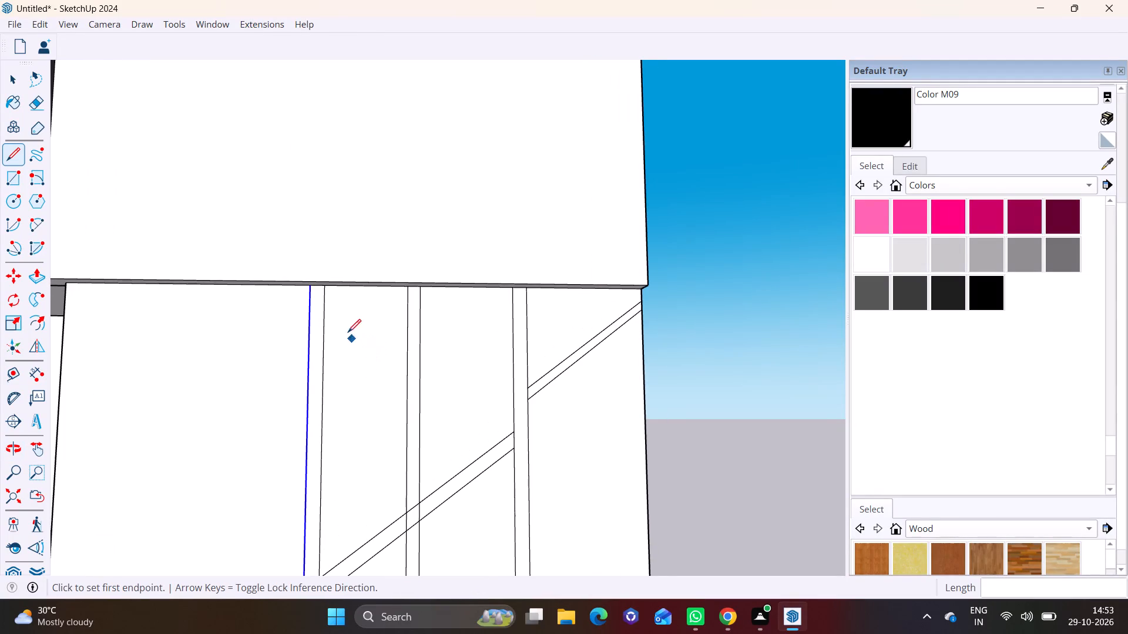
left_click(324, 295)
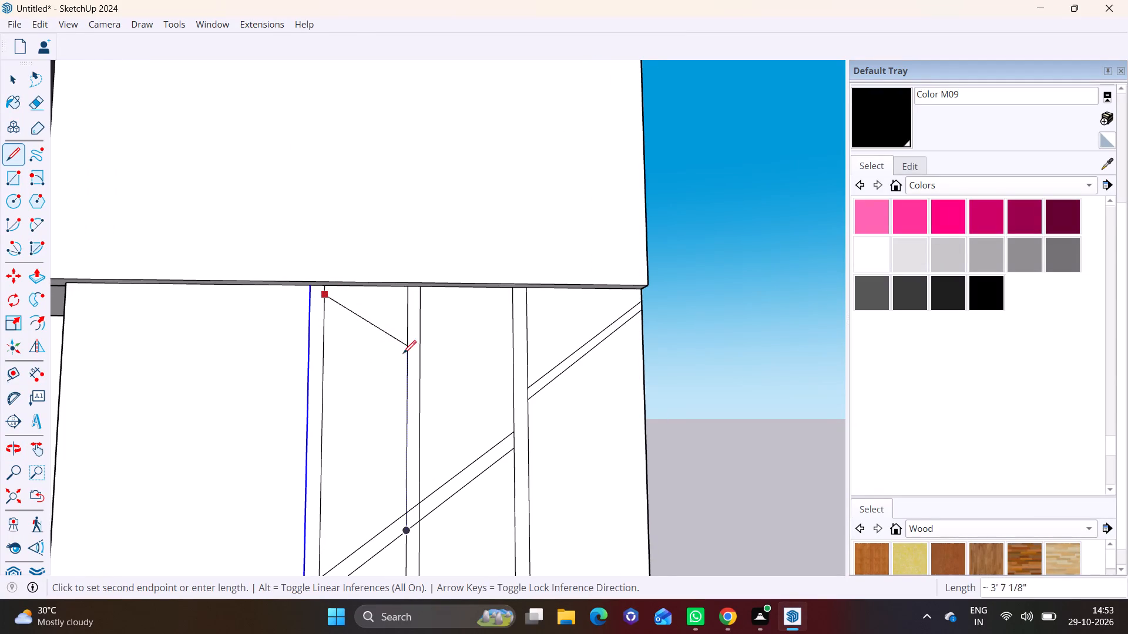
left_click(408, 371)
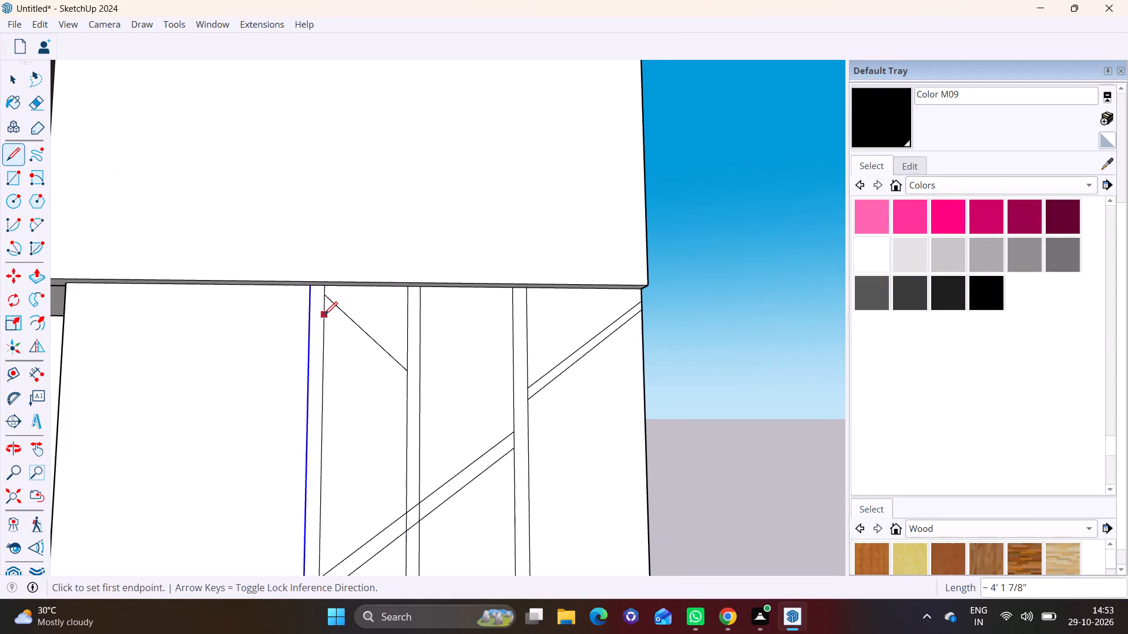
left_click(324, 315)
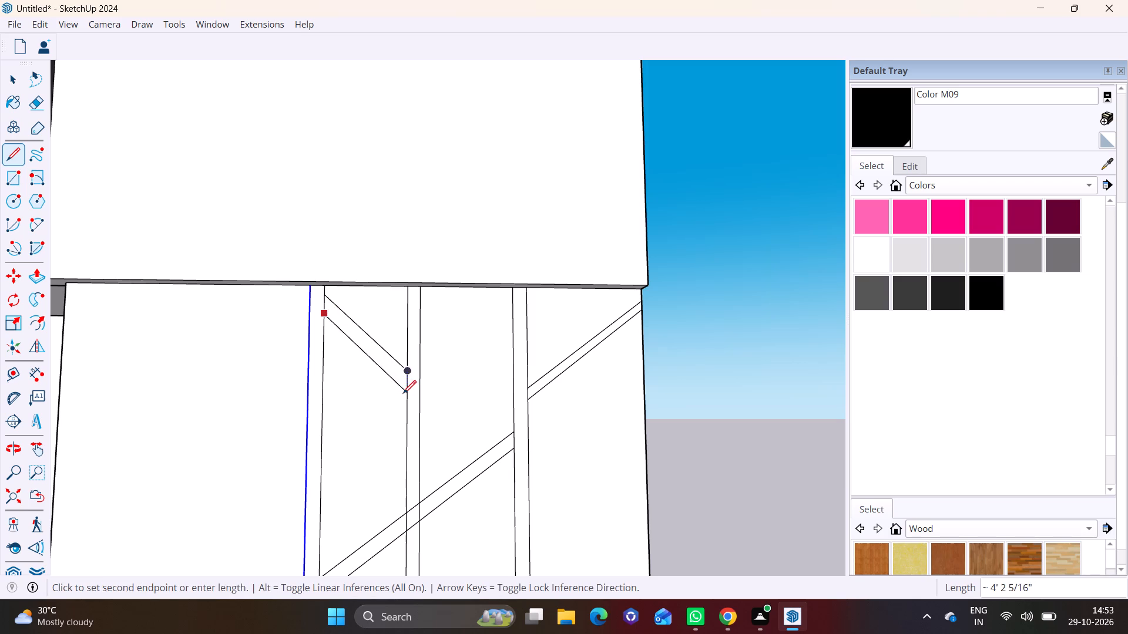
left_click(409, 392)
Draw two closely spaced diagonal lines, each about 5' 2" long, from the first strip down to the wall's outer edge, below the upper diagonal band.
scroll(405, 393, "down", 5)
middle_click_drag(408, 416, 337, 260, "shift")
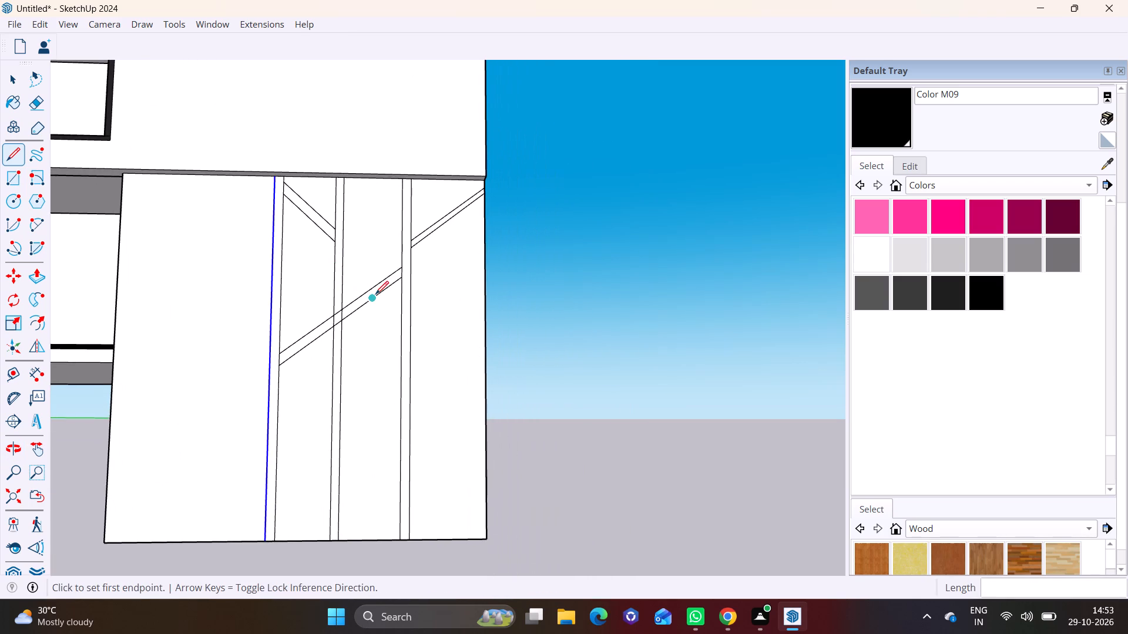
scroll(375, 294, "up", 2)
middle_click_drag(376, 295, 401, 278, "shift")
left_click(444, 276)
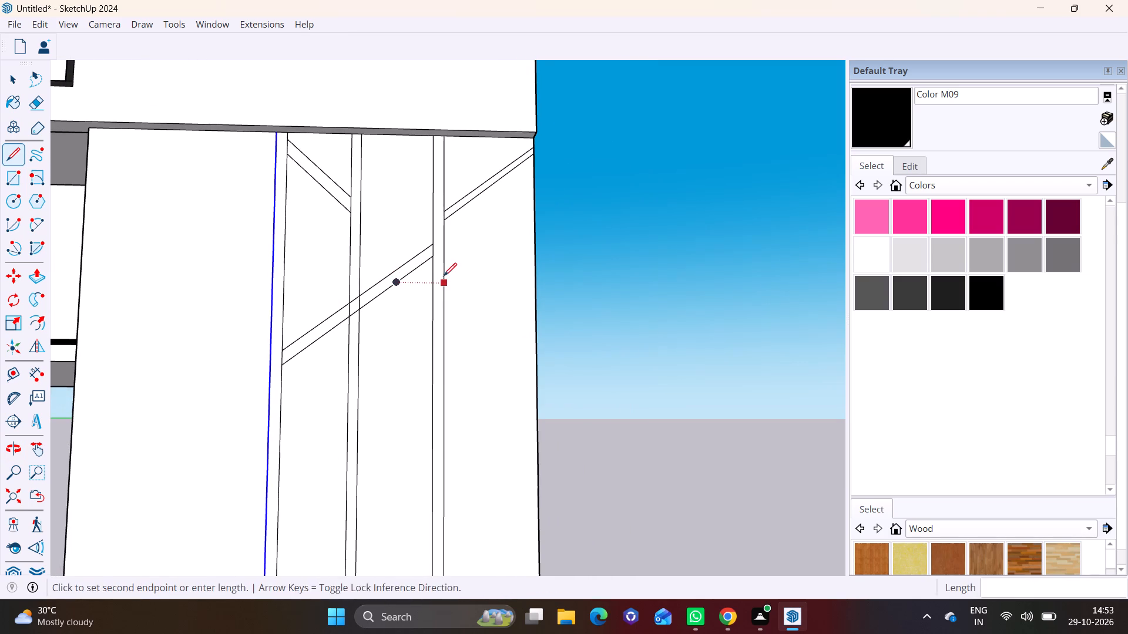
left_click(534, 346)
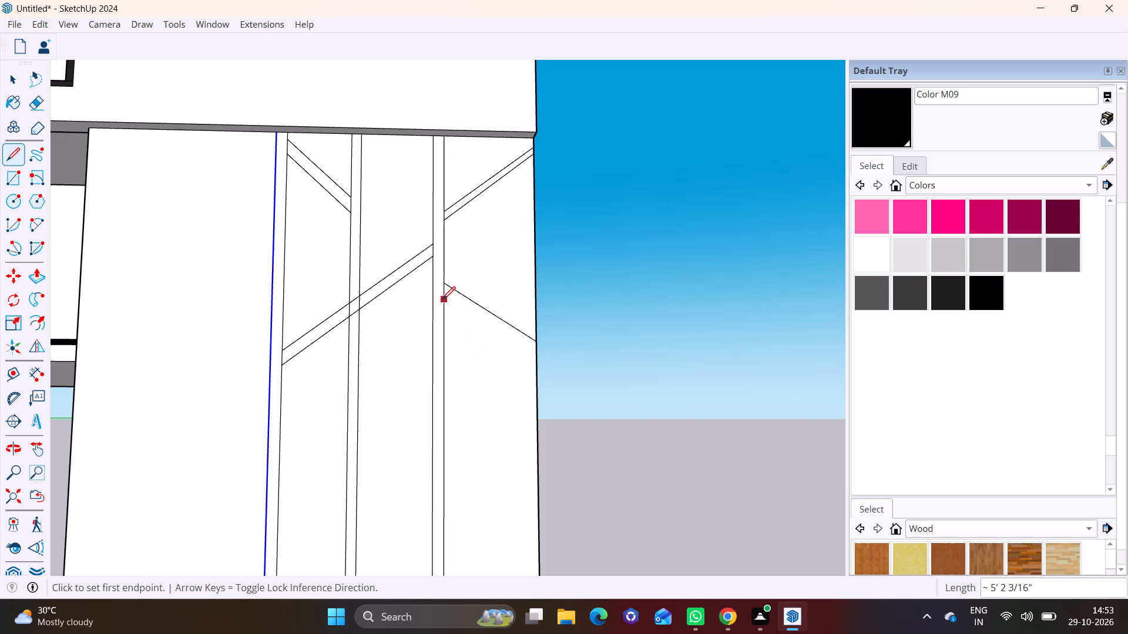
left_click(442, 299)
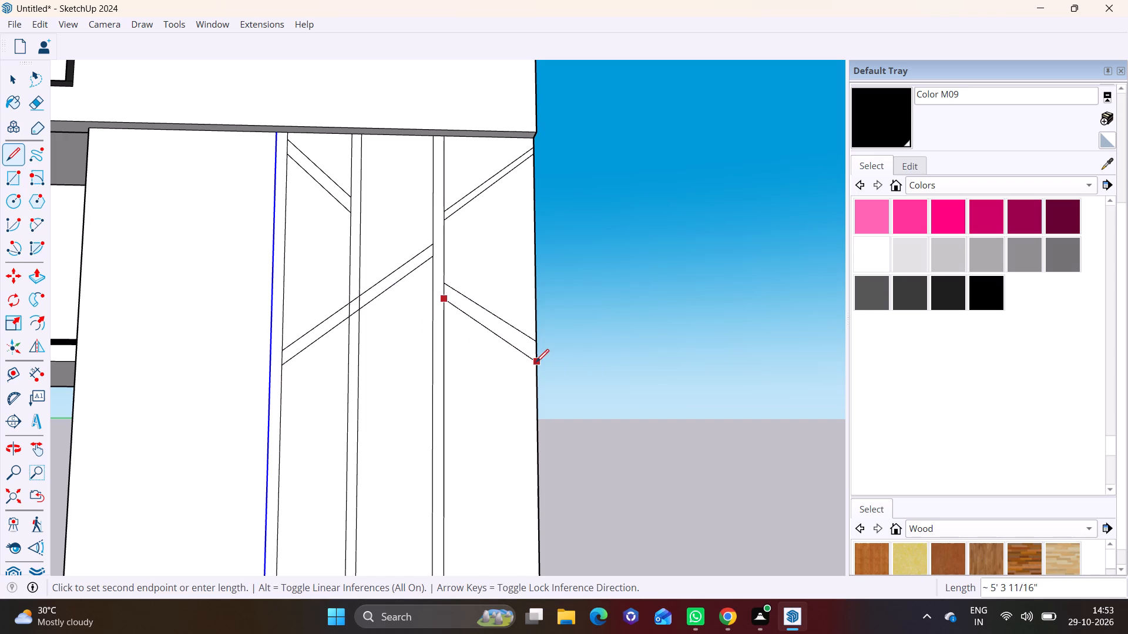
left_click(536, 357)
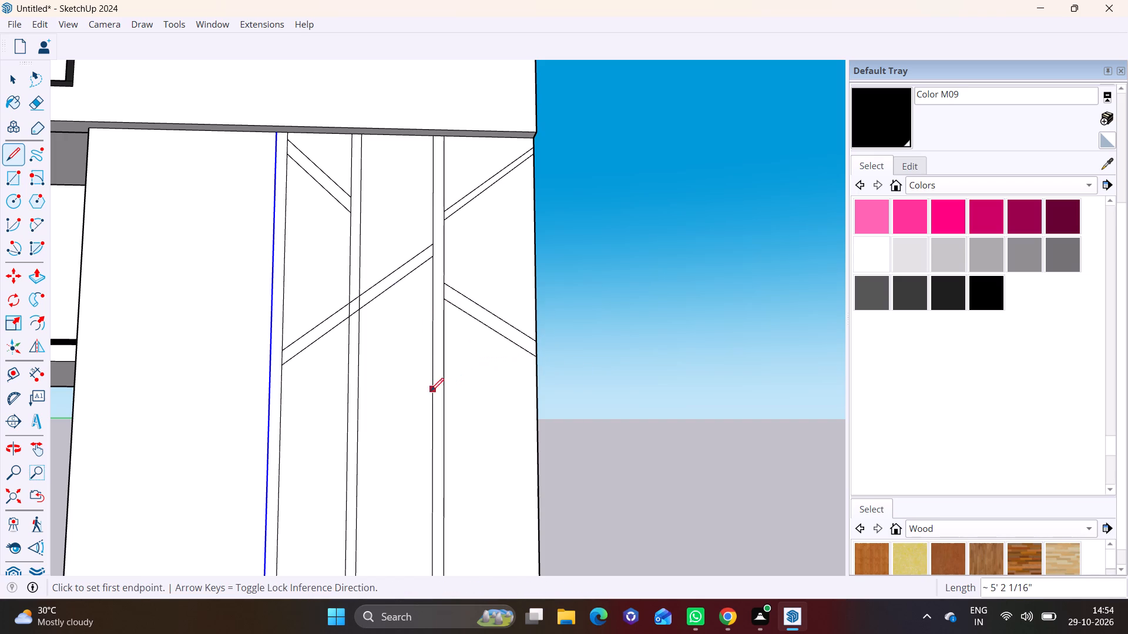
Draw two short parallel diagonals, about 3' 1" and 3' 5" long, from the middle of the outer descending band's lower line down to the first strip.
middle_click_drag(420, 401, 420, 329, "shift")
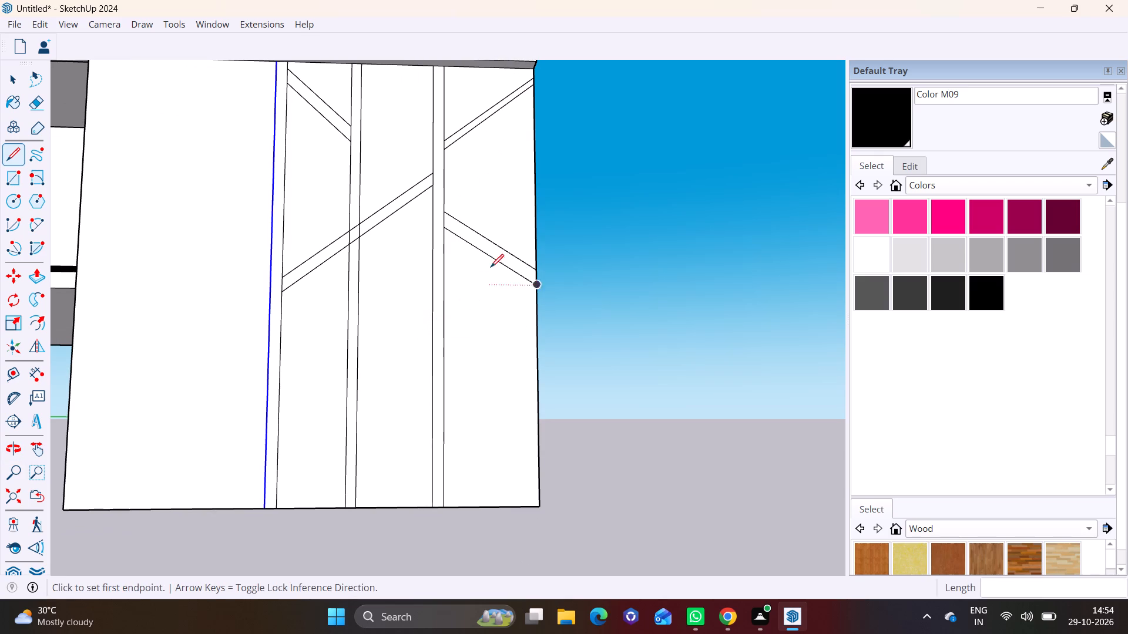
left_click(488, 258)
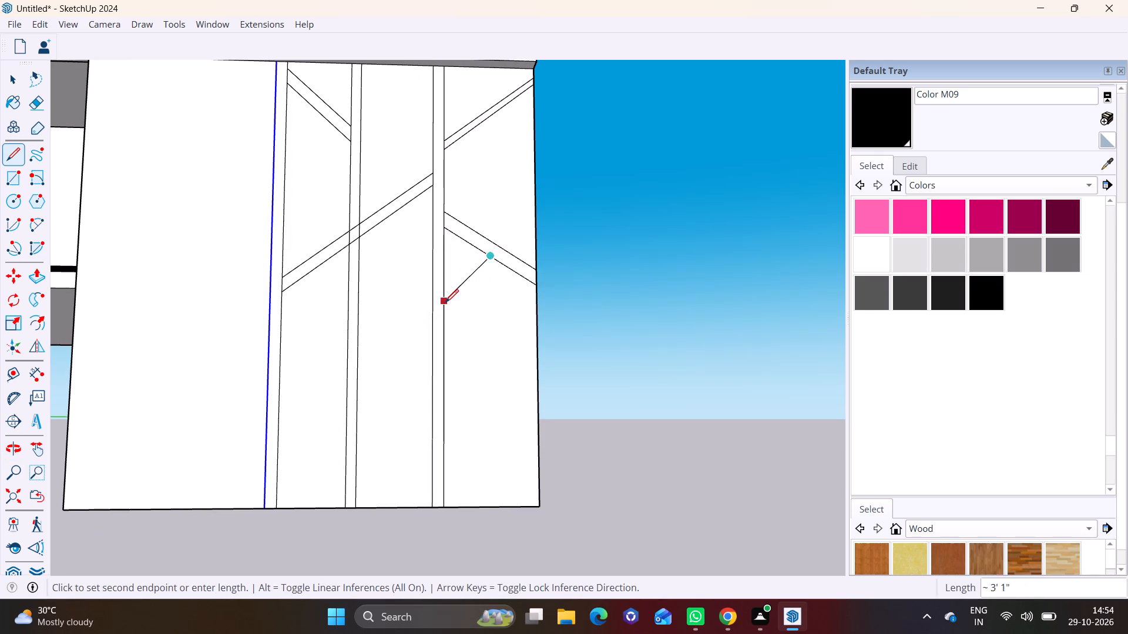
left_click(444, 302)
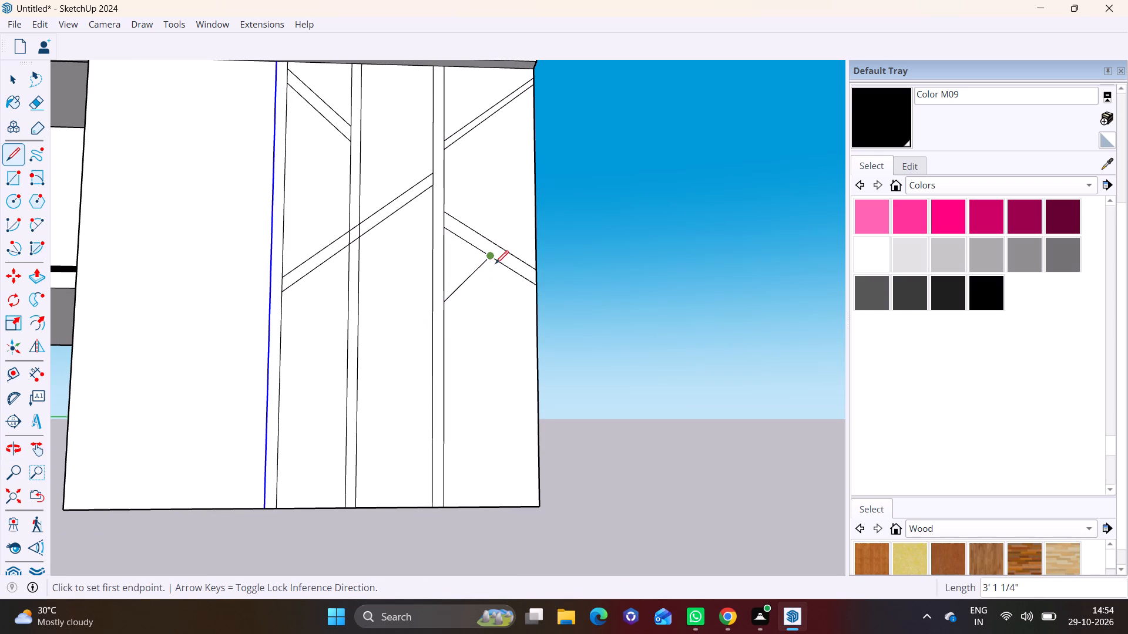
scroll(495, 258, "up", 4)
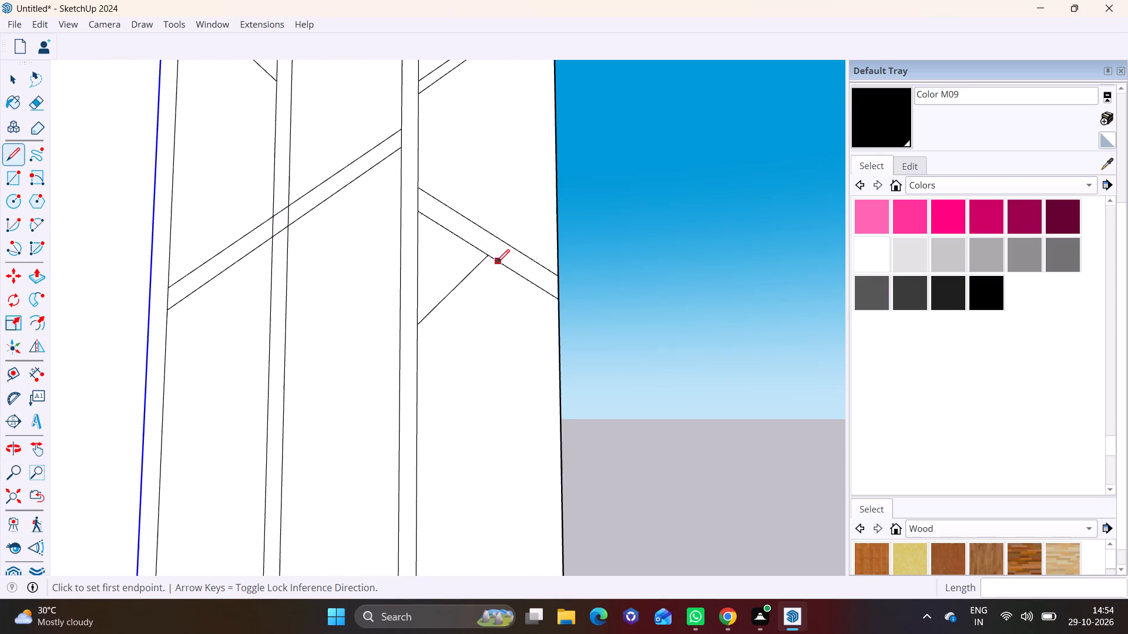
scroll(493, 261, "up", 7)
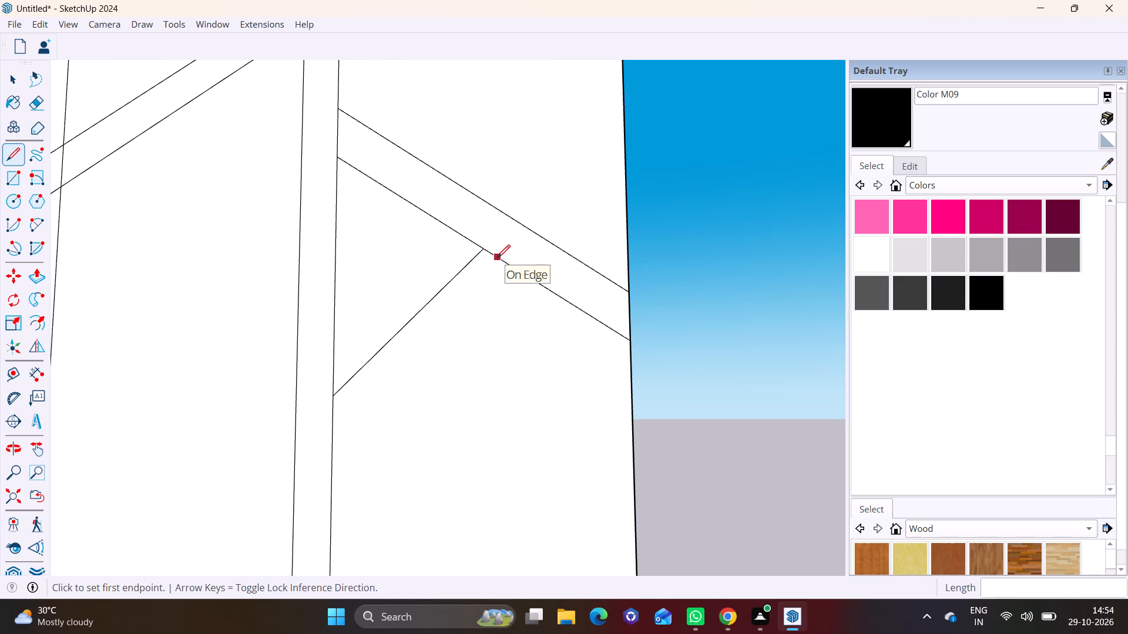
left_click(497, 258)
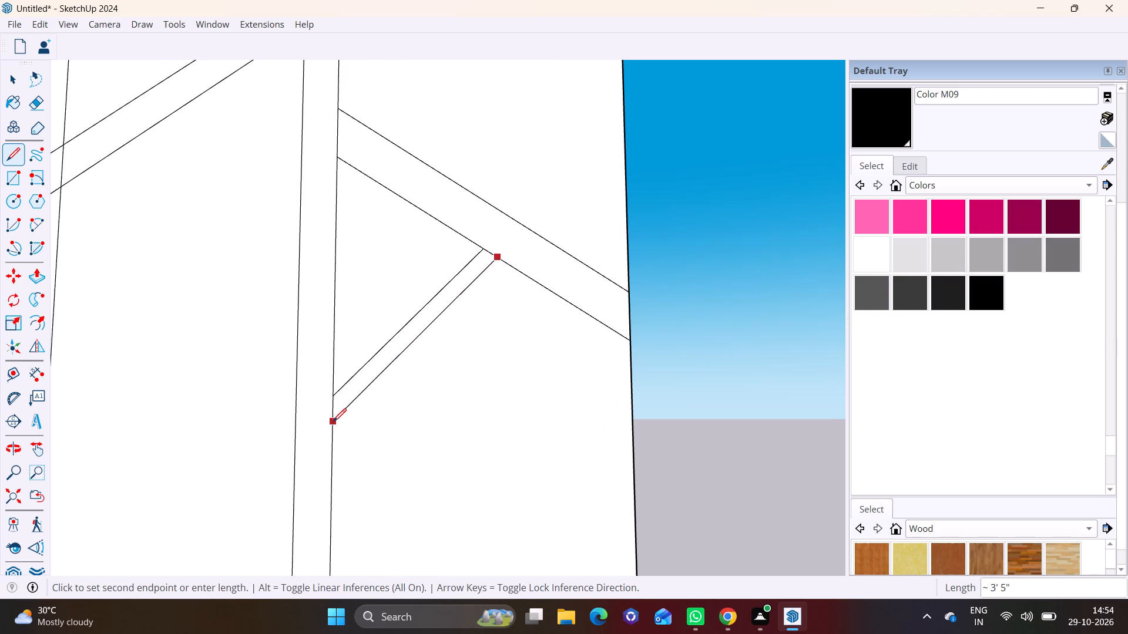
left_click(333, 421)
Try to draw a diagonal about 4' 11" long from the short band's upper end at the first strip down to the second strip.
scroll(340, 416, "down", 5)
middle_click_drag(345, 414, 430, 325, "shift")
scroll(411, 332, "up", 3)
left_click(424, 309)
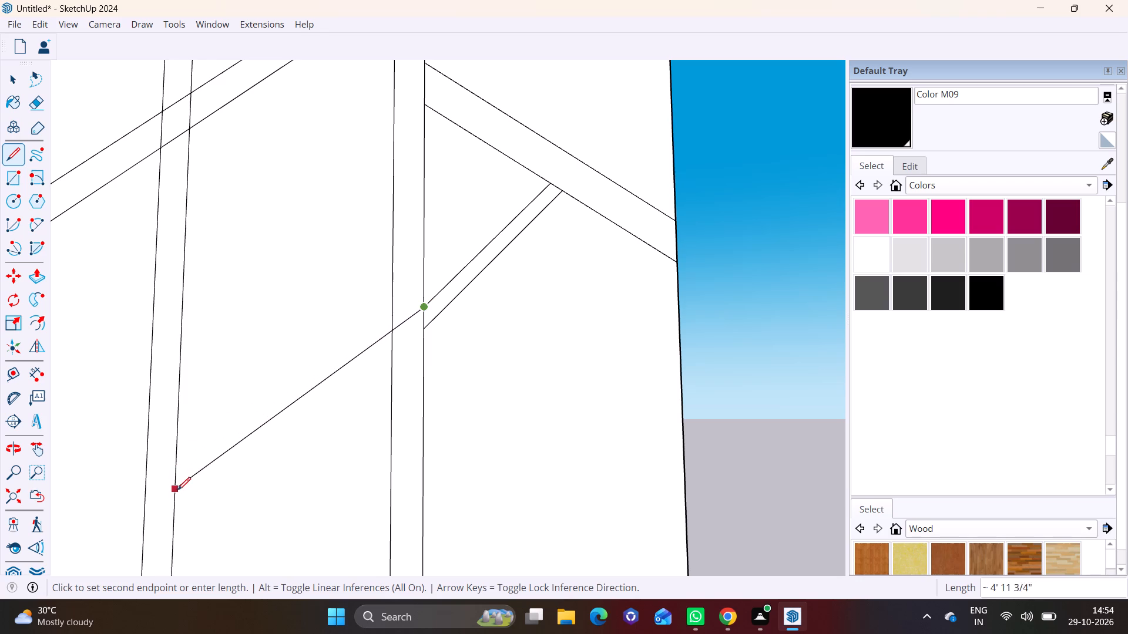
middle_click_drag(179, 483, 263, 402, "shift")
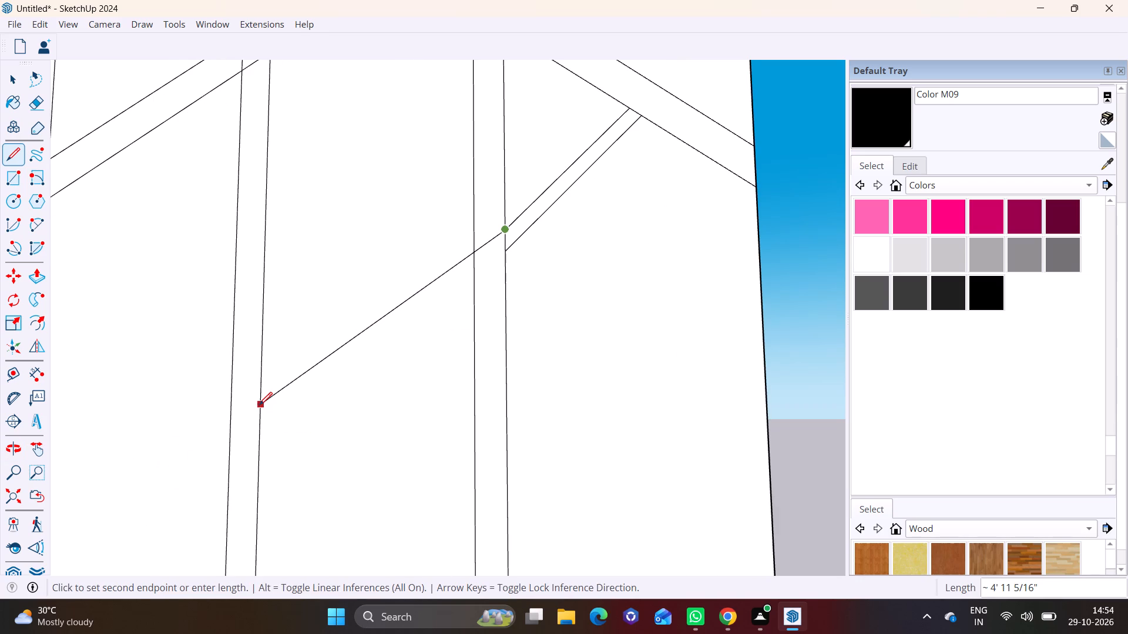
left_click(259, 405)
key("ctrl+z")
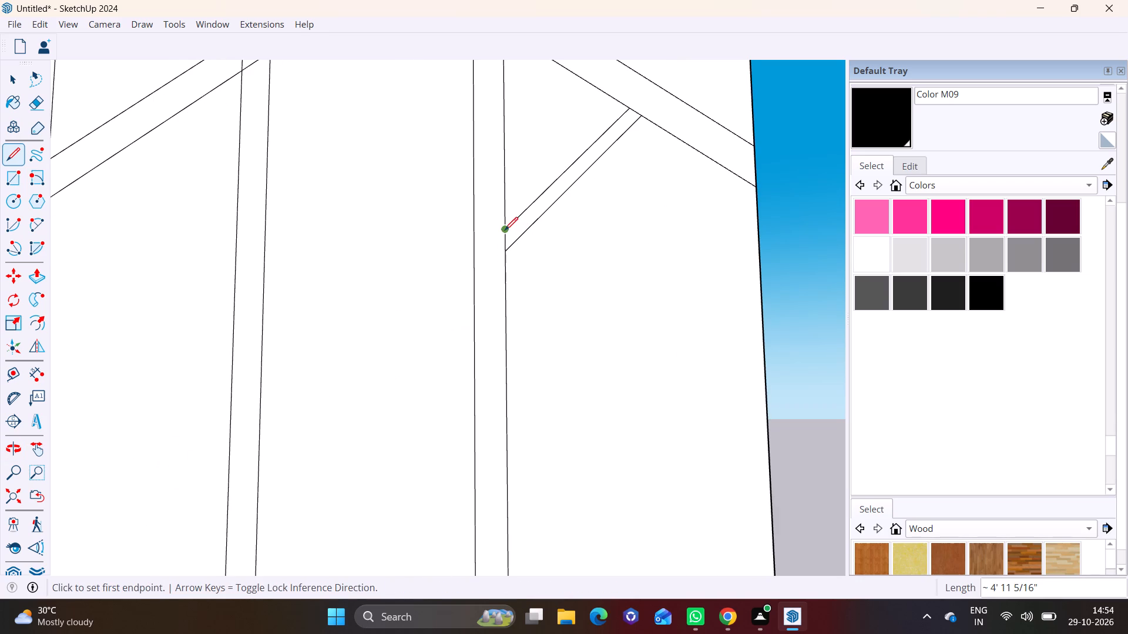
Continue the short band with two parallel diagonals, the upper one about 5' 8" long, from the first strip down to the second strip.
left_click(505, 230)
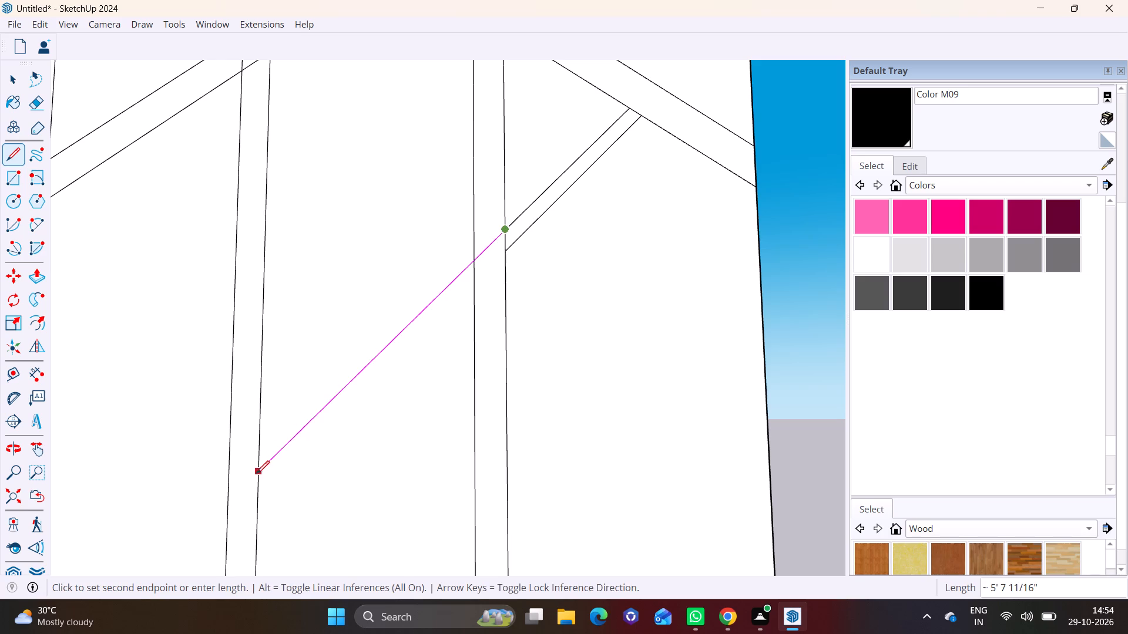
left_click(256, 475)
left_click(509, 251)
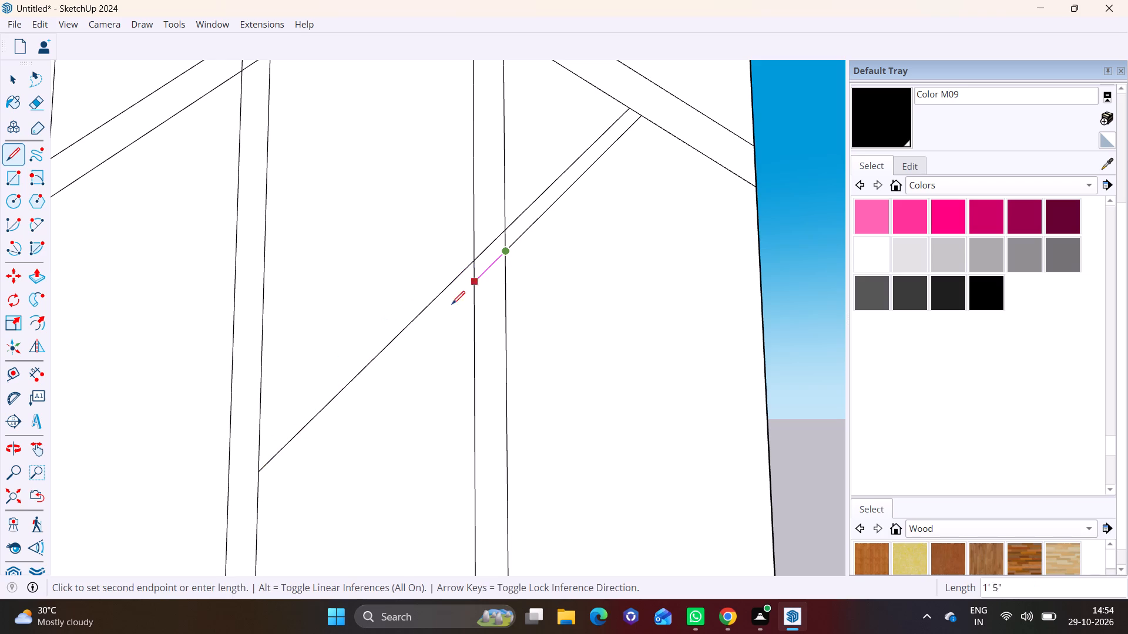
left_click(255, 494)
Draw two parallel diagonals, each about 5' long, from just below the long diagonal band's crossing at the first strip down to the wall's outer edge.
scroll(329, 450, "down", 3)
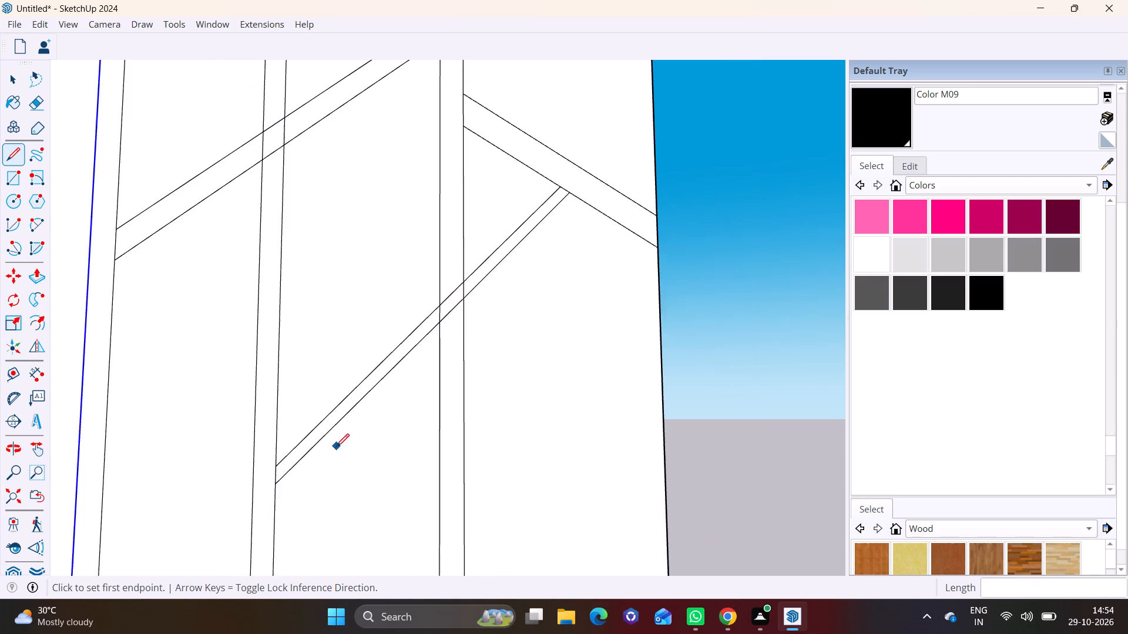
scroll(336, 447, "down", 2)
middle_click_drag(352, 440, 200, 380, "shift")
scroll(352, 440, "up", 1, "shift")
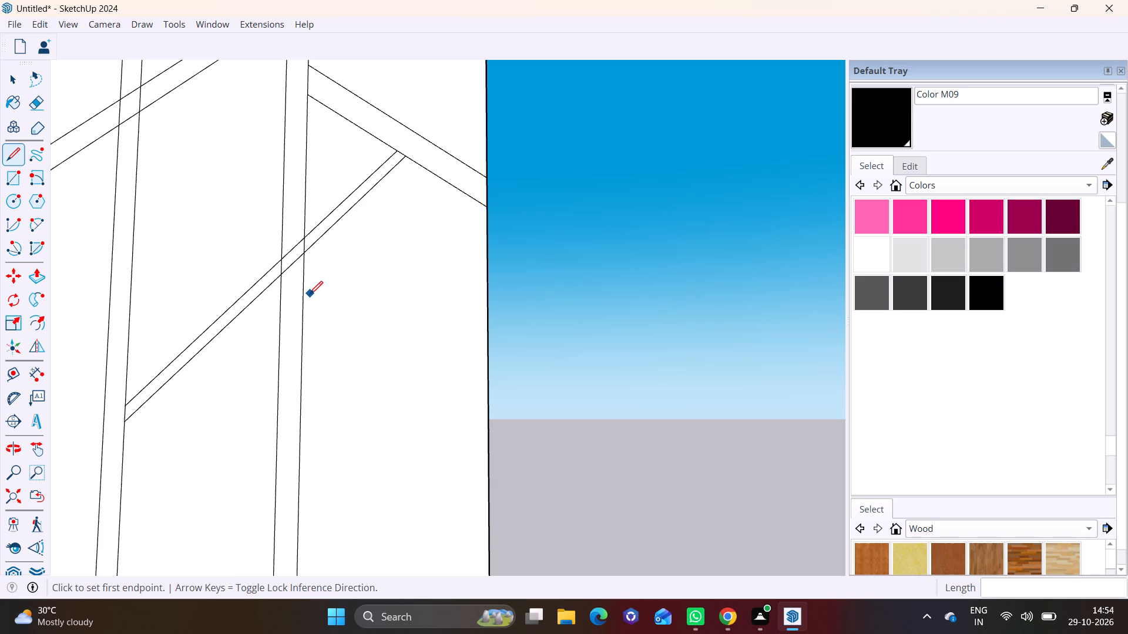
left_click(304, 254)
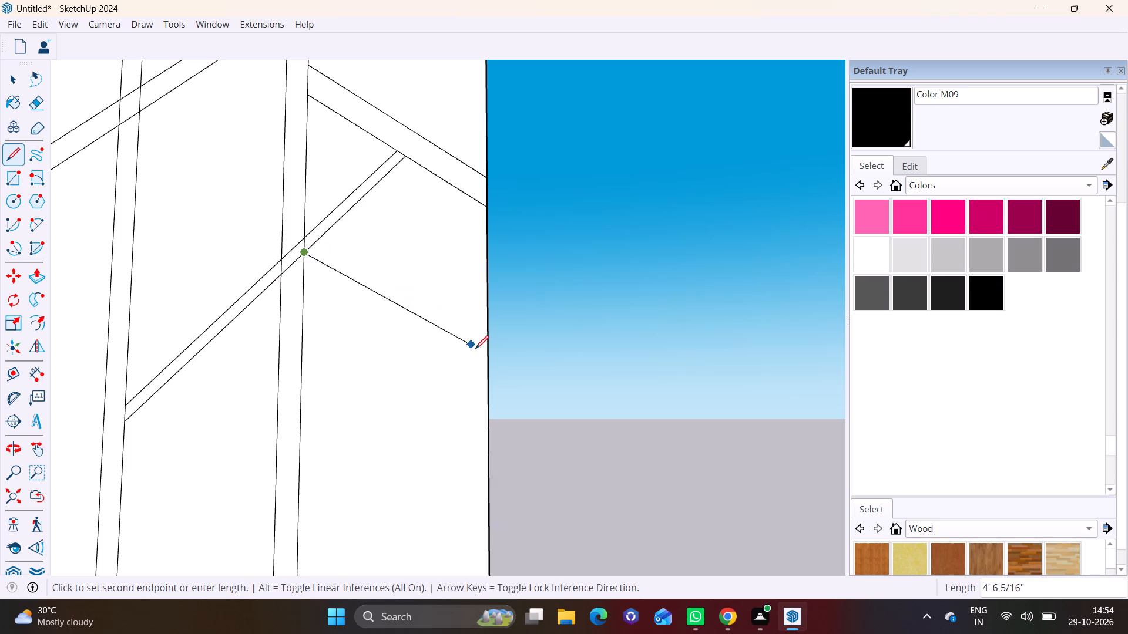
left_click(490, 359)
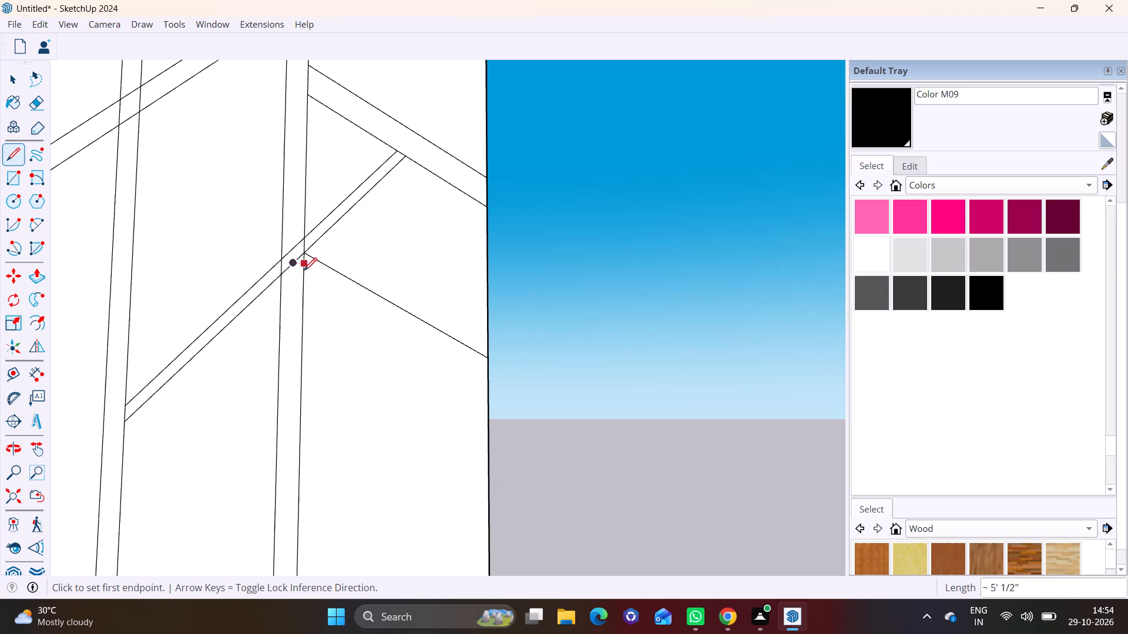
left_click(304, 275)
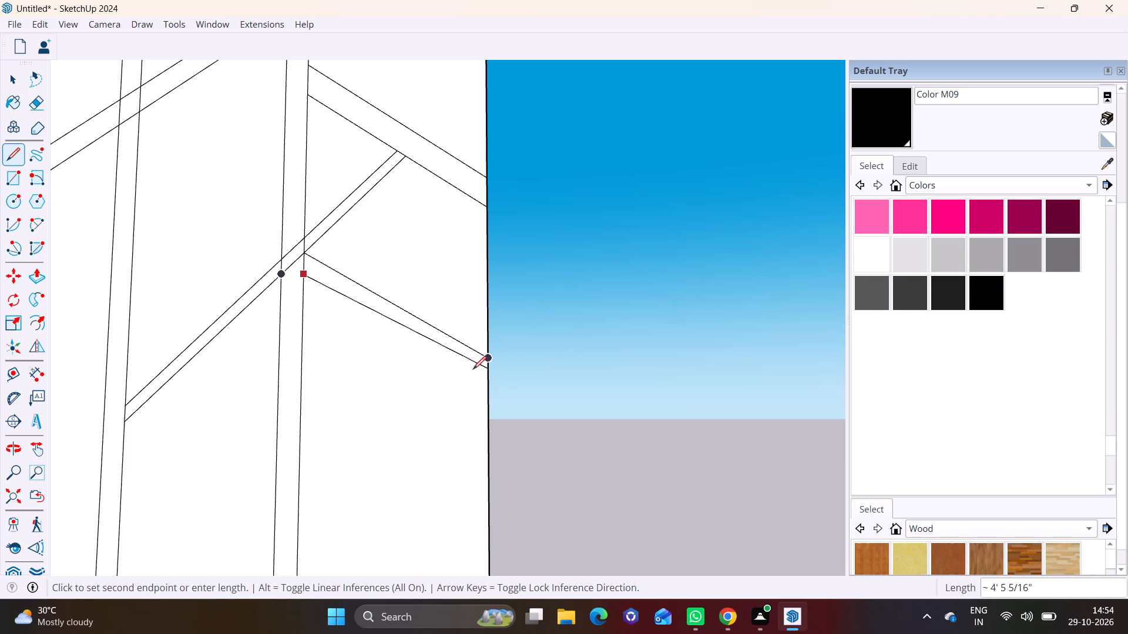
left_click(485, 382)
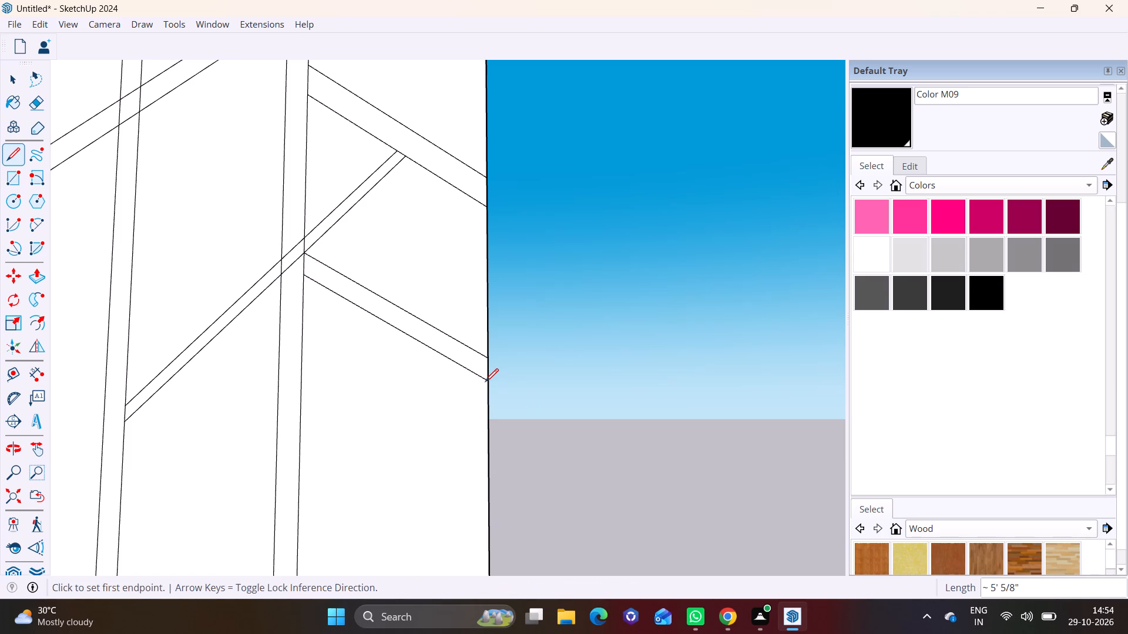
Draw two closely spaced diagonals, each about 5' long, from the new outer band's lower end at the wall's edge down to the first strip.
left_click(486, 383)
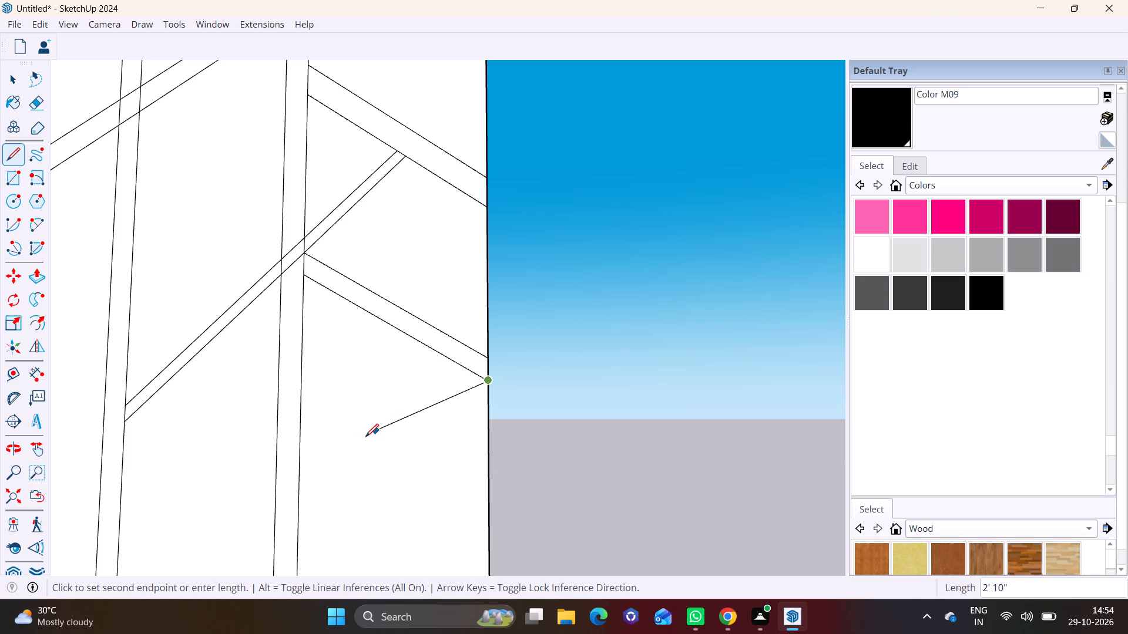
left_click(297, 485)
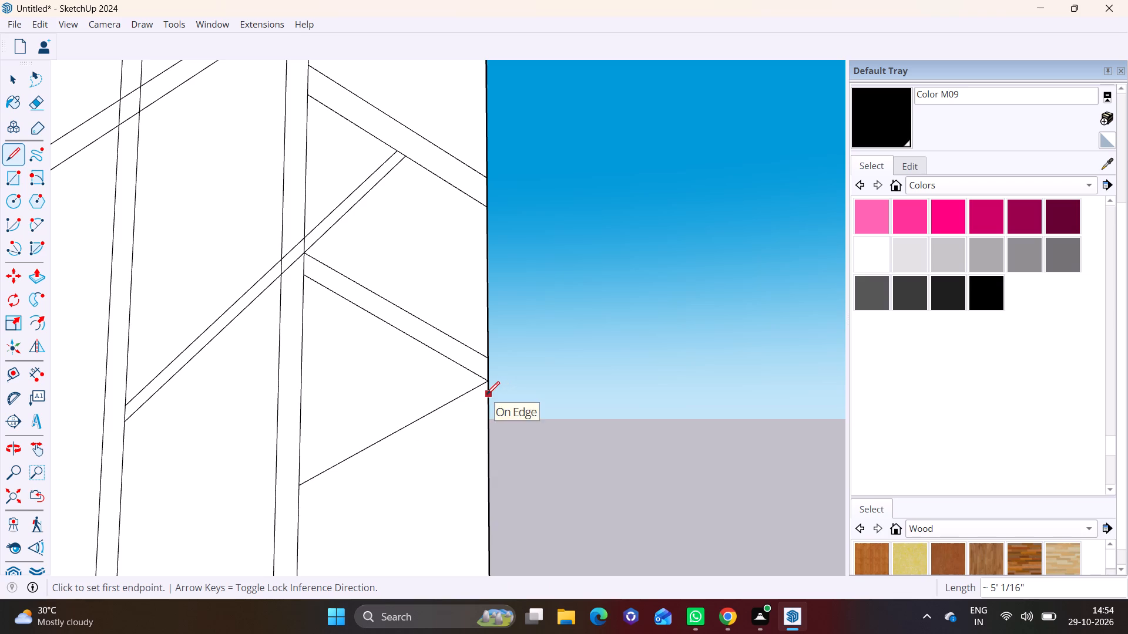
left_click(486, 394)
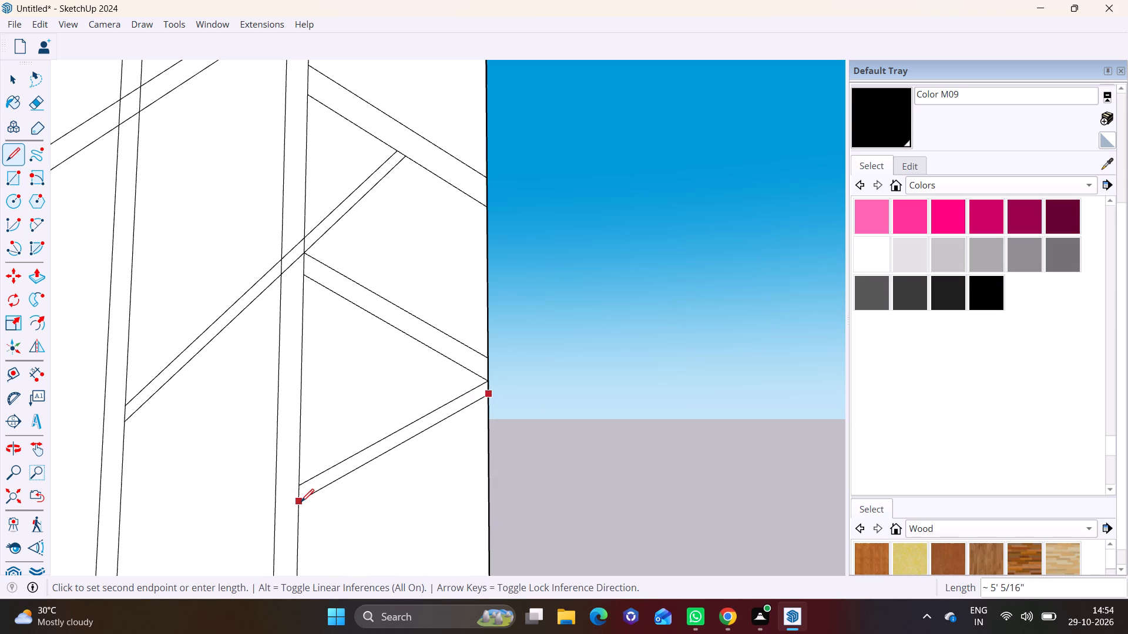
left_click(301, 502)
Draw two diagonals, about 3' 8" and 3' 10" long, from the lower part of the third strip down to the second strip.
scroll(343, 478, "down", 3)
middle_click_drag(363, 484, 515, 359)
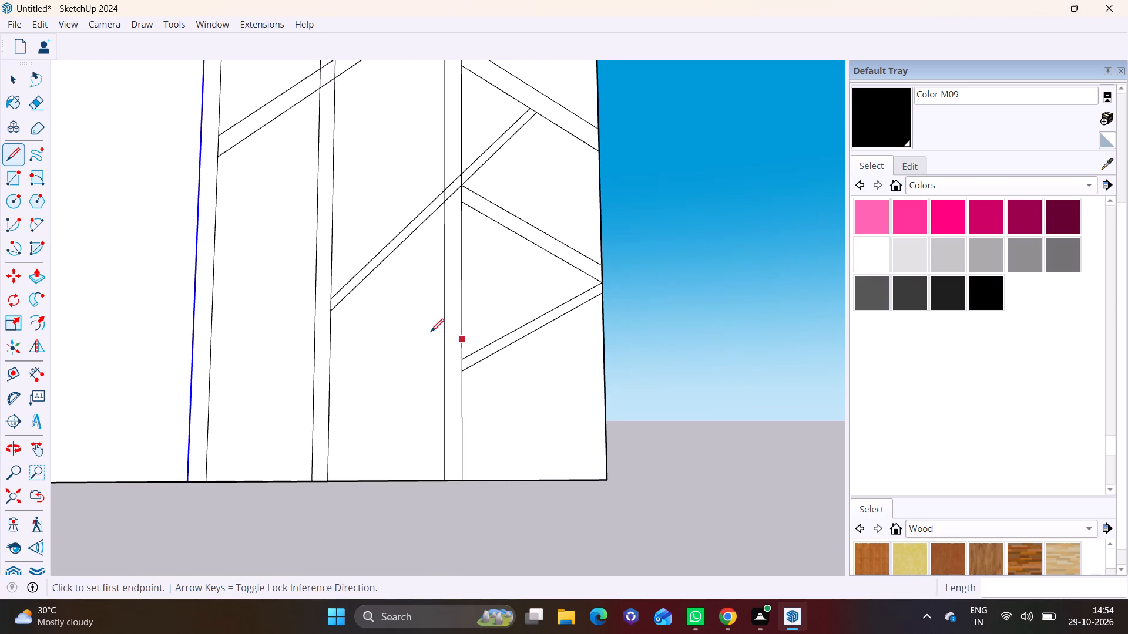
middle_click_drag(335, 350, 372, 383)
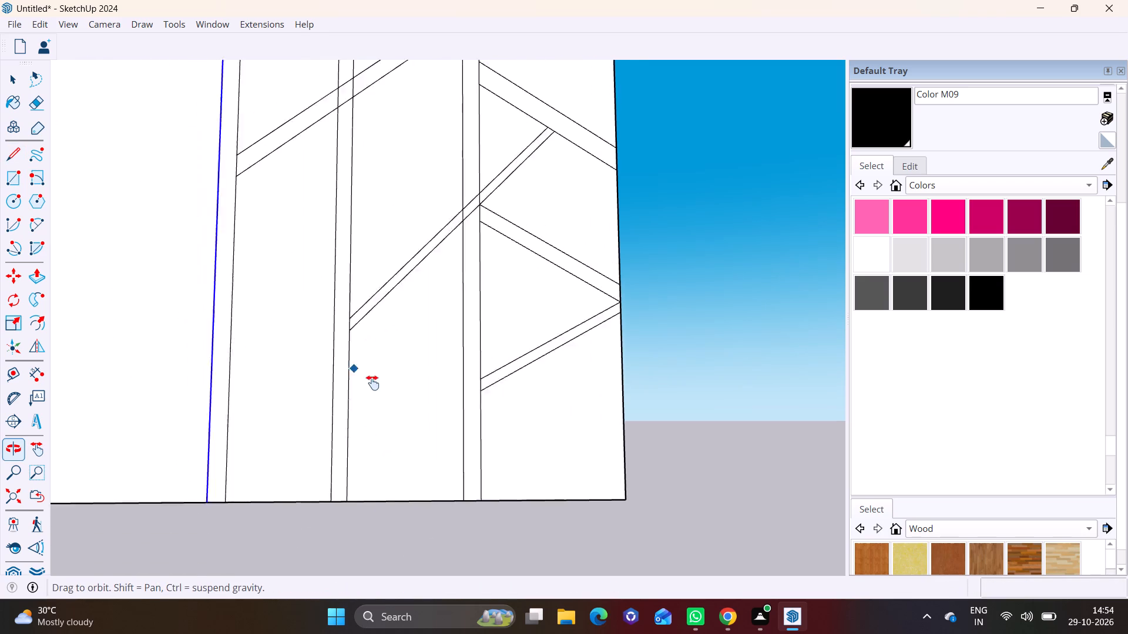
middle_click_drag(372, 383, 397, 406)
scroll(400, 407, "down", 2)
middle_click_drag(400, 407, 377, 356, "shift")
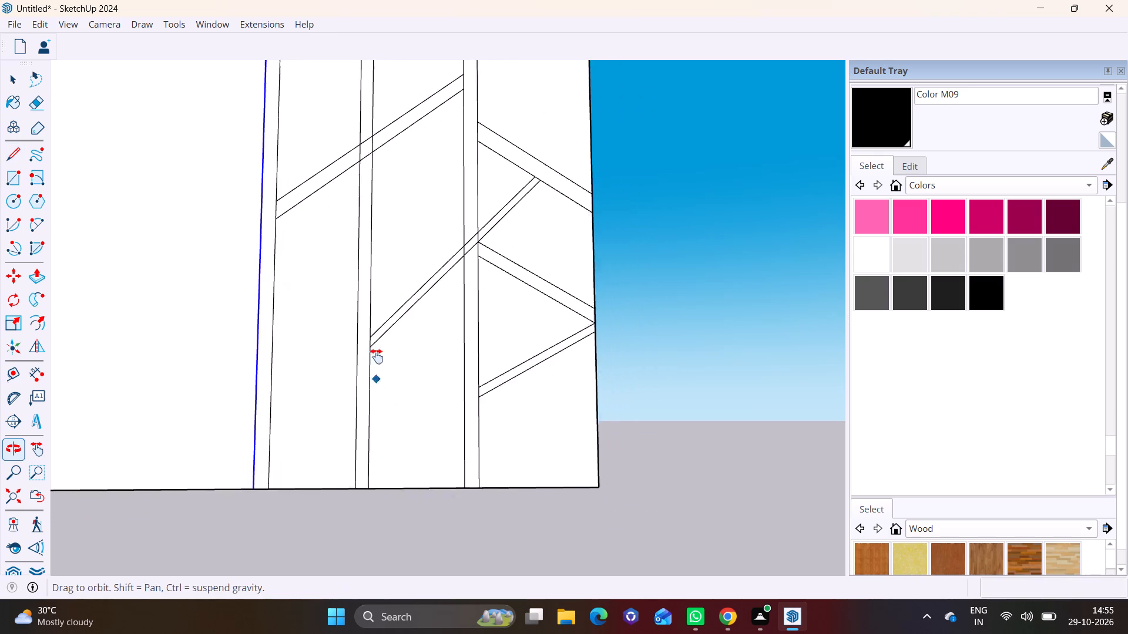
middle_click_drag(377, 356, 383, 323, "shift")
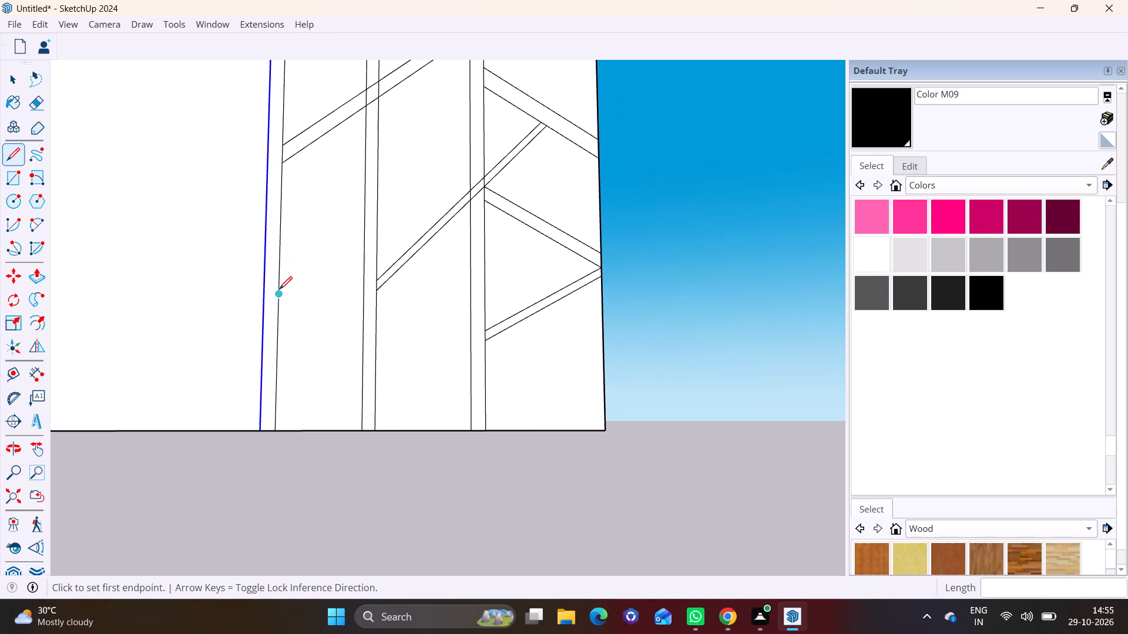
left_click(279, 289)
left_click(363, 351)
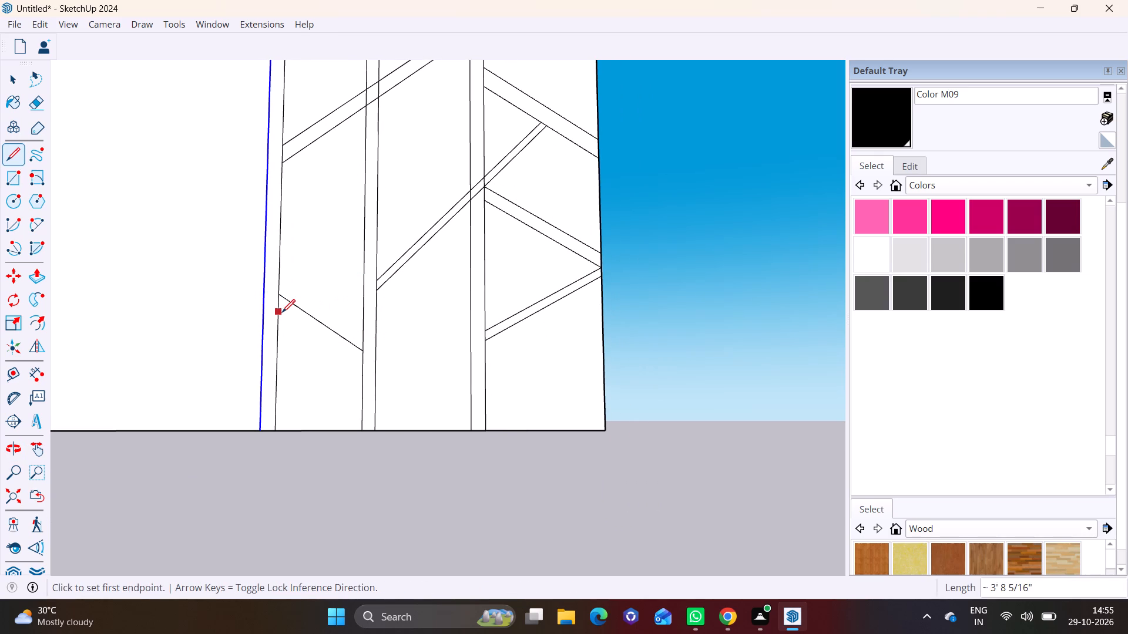
left_click(280, 312)
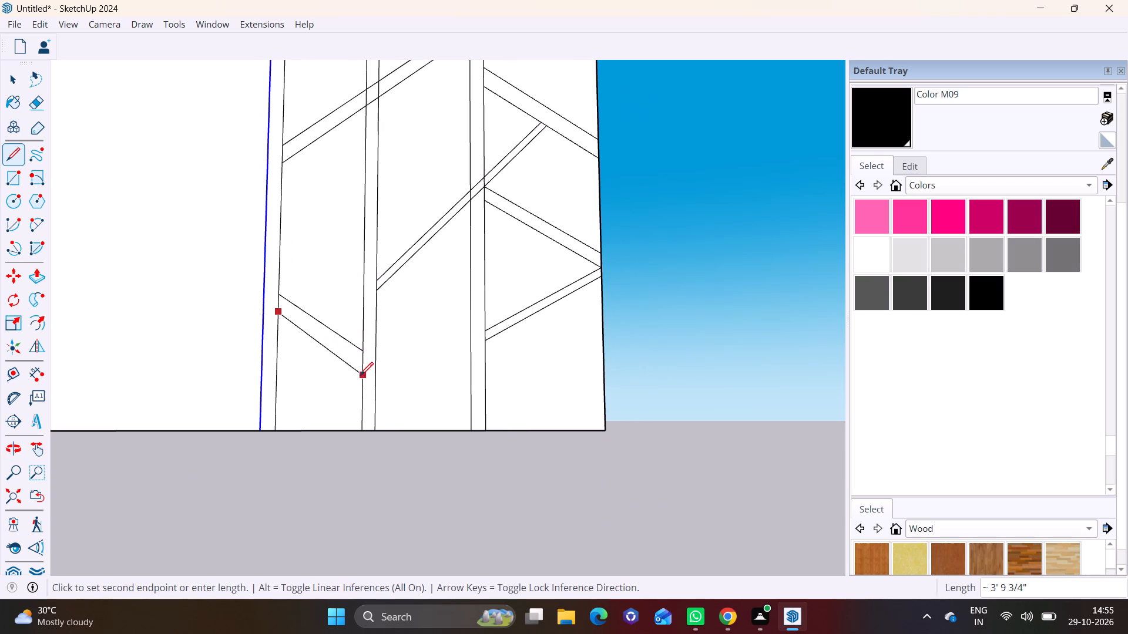
left_click(362, 374)
Draw two diagonals from the wall's base beside the second strip up to the first strip, the upper one about 4' 6" long.
scroll(364, 372, "down", 3)
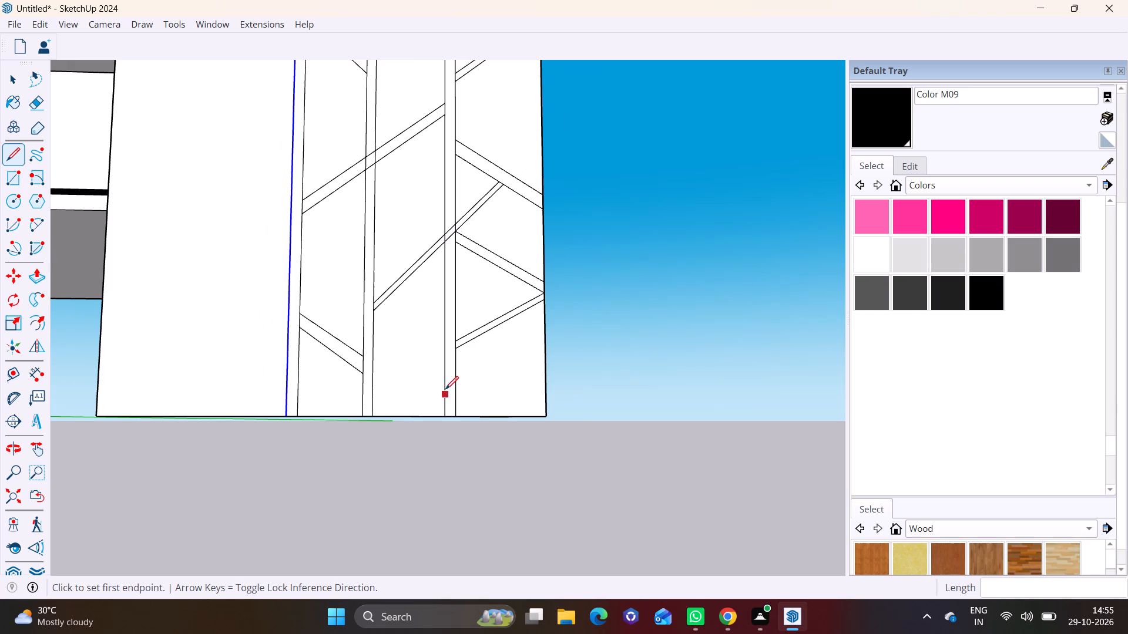
left_click(374, 410)
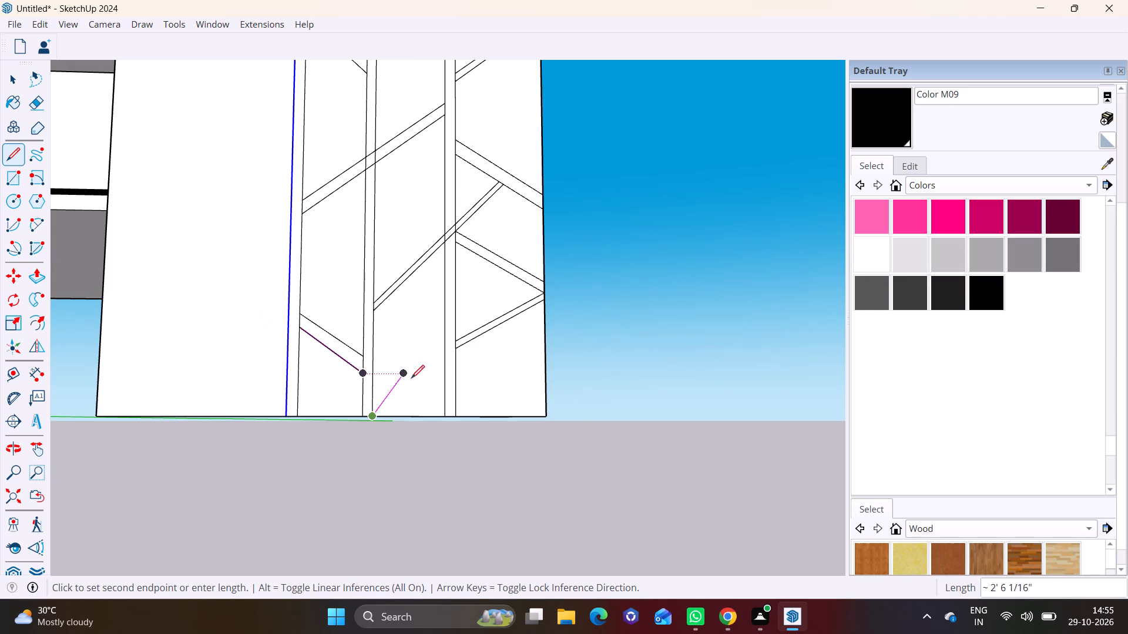
left_click(445, 362)
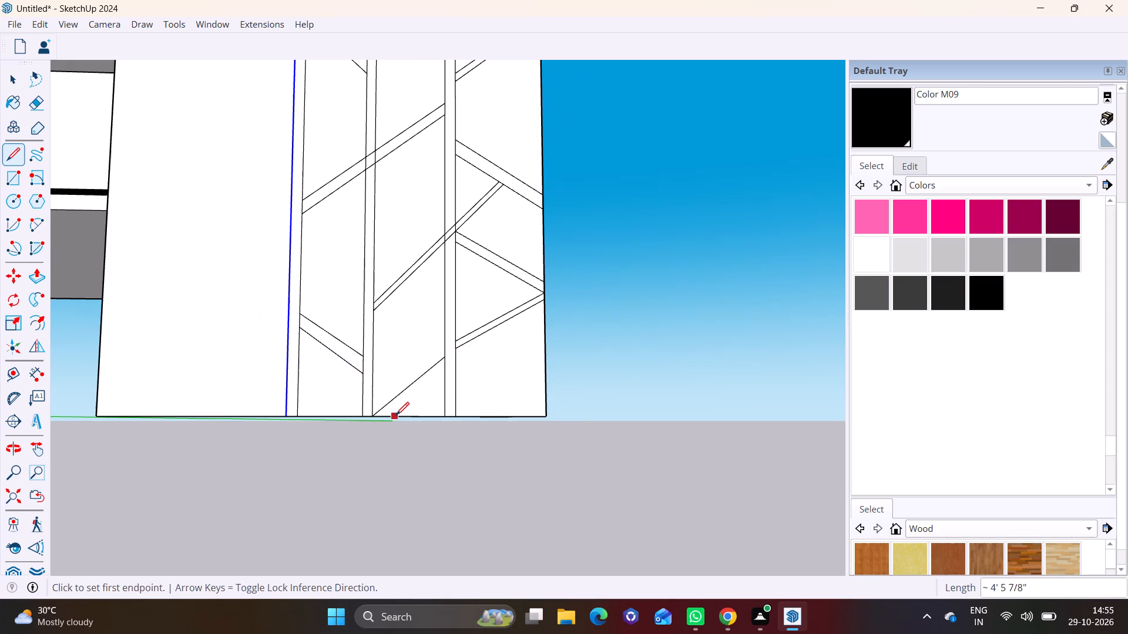
left_click(396, 415)
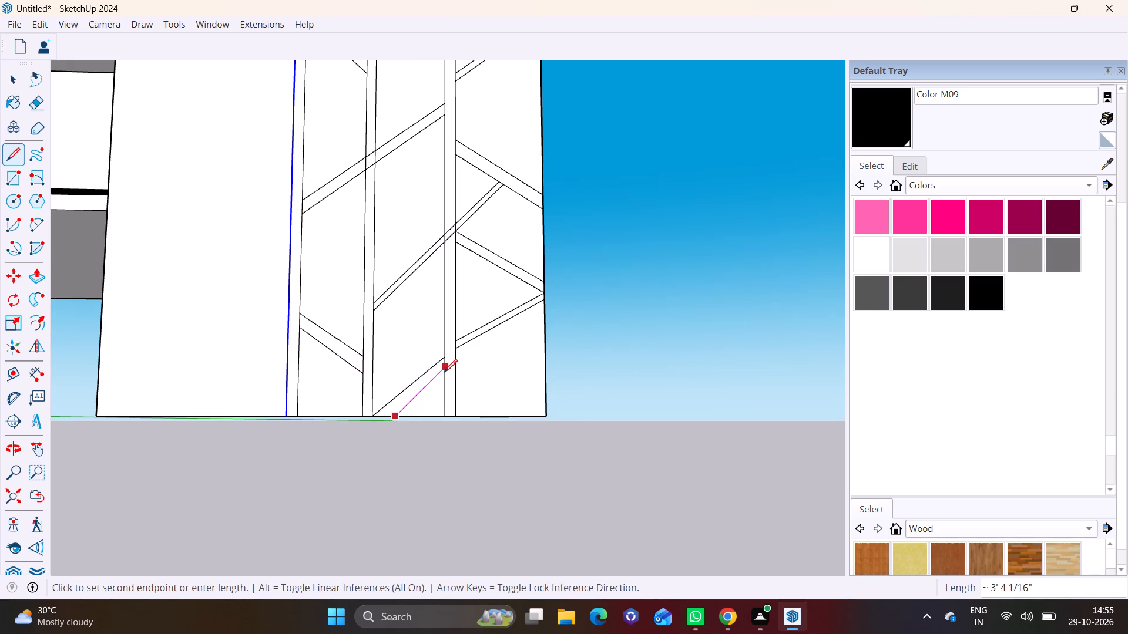
left_click(444, 377)
scroll(399, 373, "down", 7)
key("space")
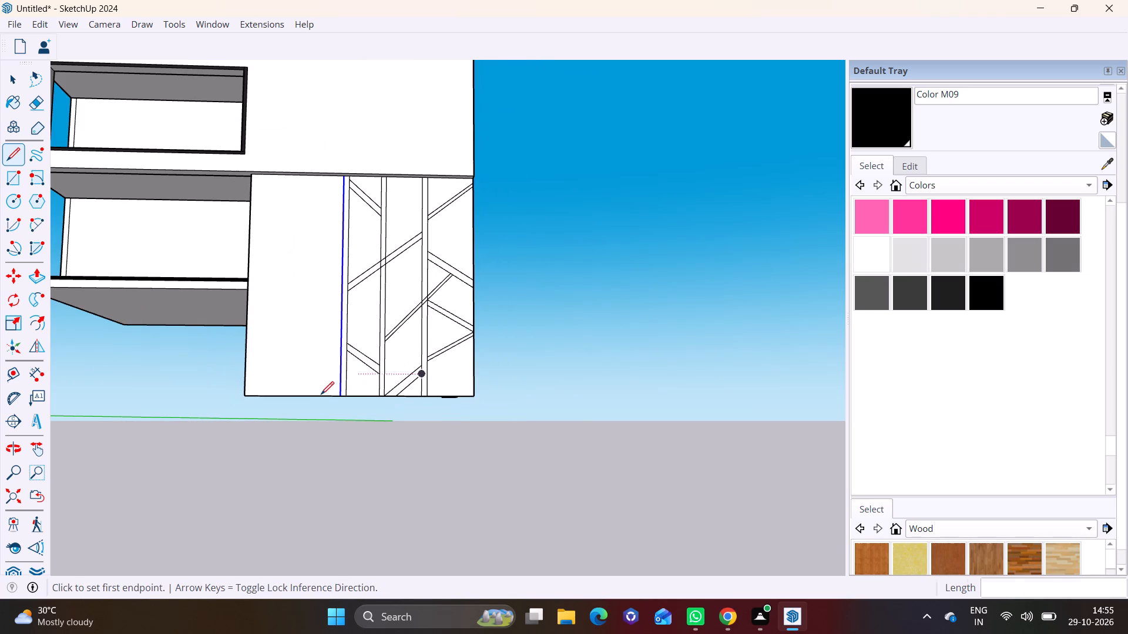
left_click(407, 458)
Switch the material library from Colors to the Metal collection.
middle_click_drag(308, 271, 294, 379)
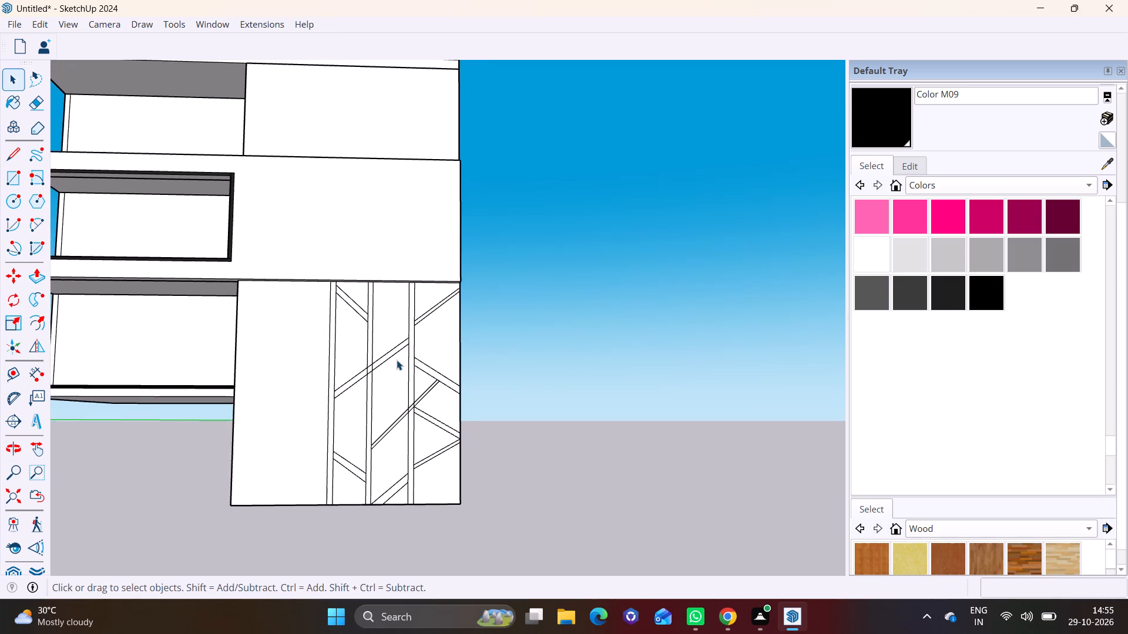
scroll(397, 360, "up", 5)
left_click(938, 183)
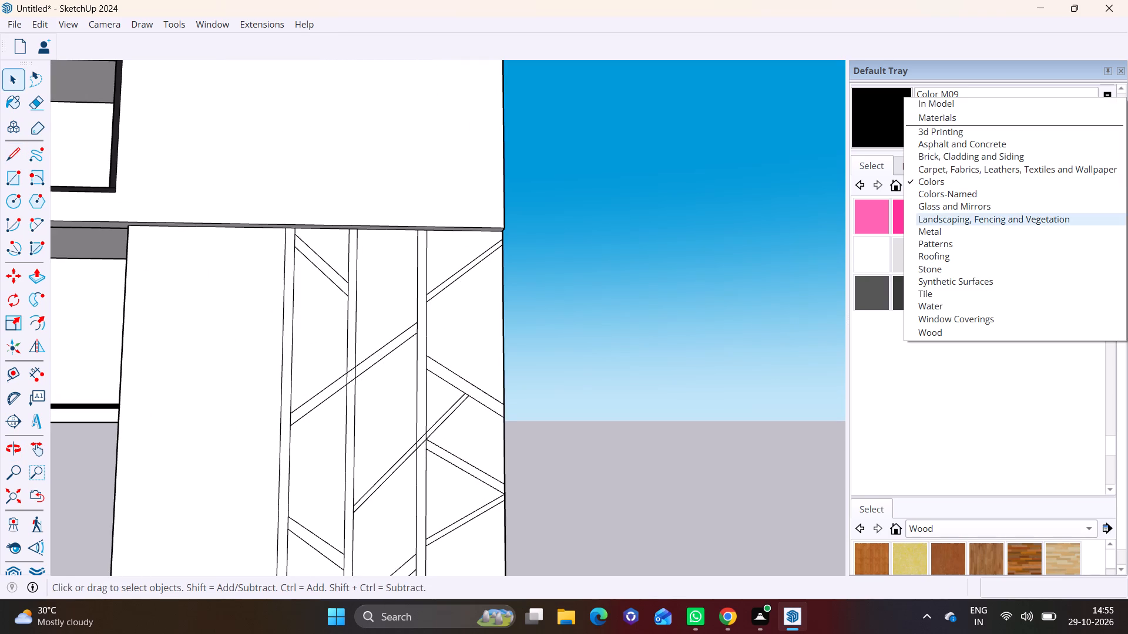
left_click(939, 229)
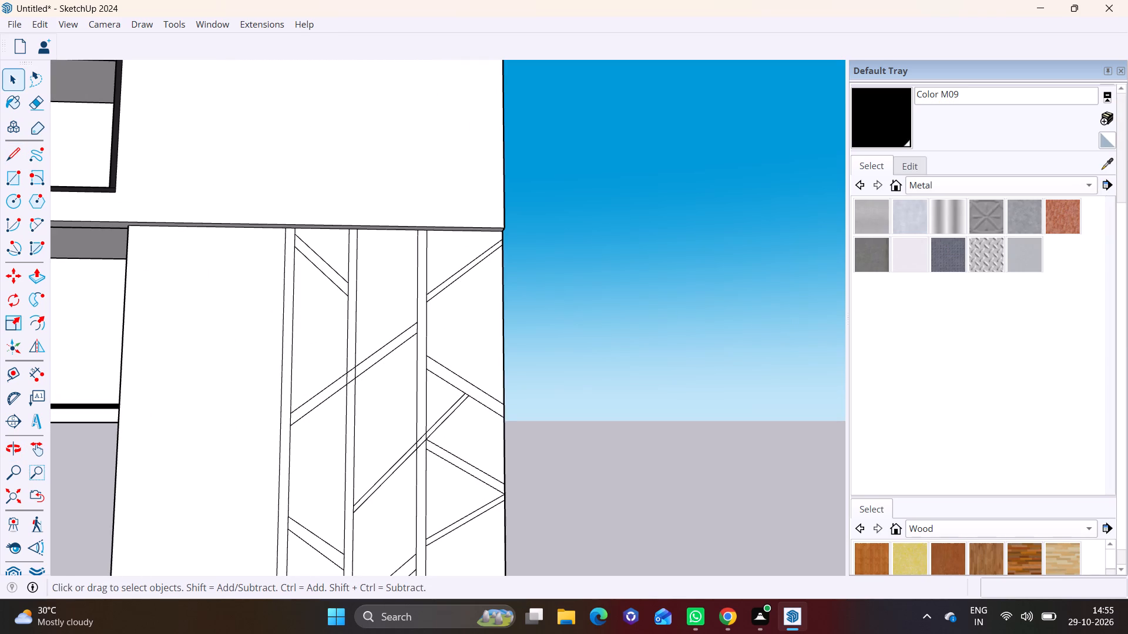
left_click(926, 190)
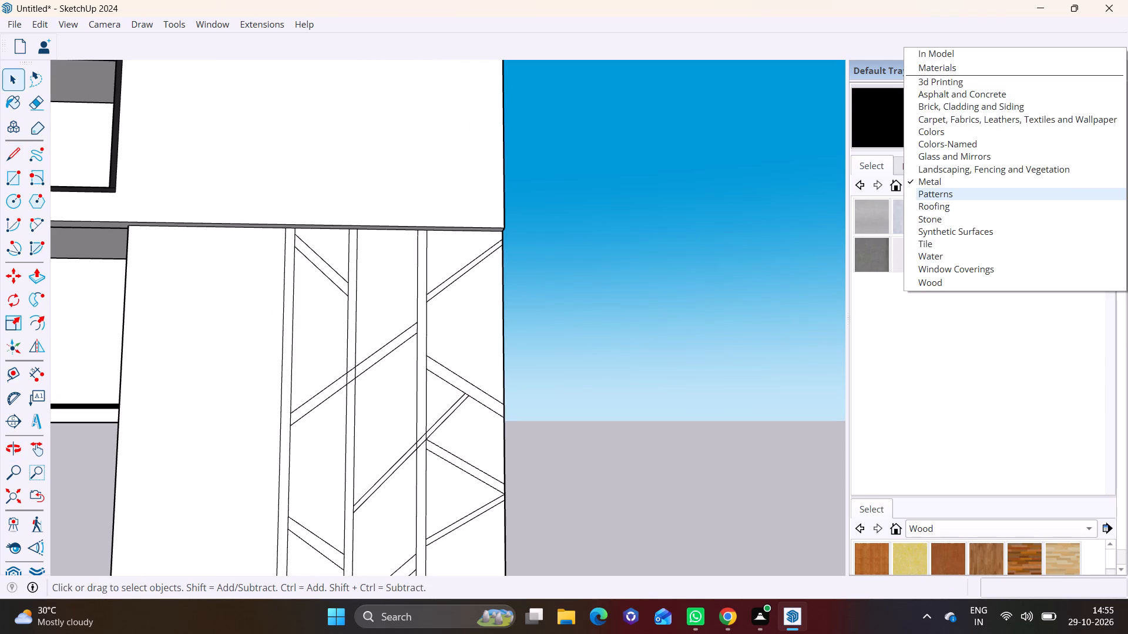
left_click(933, 185)
scroll(953, 237, "up", 5)
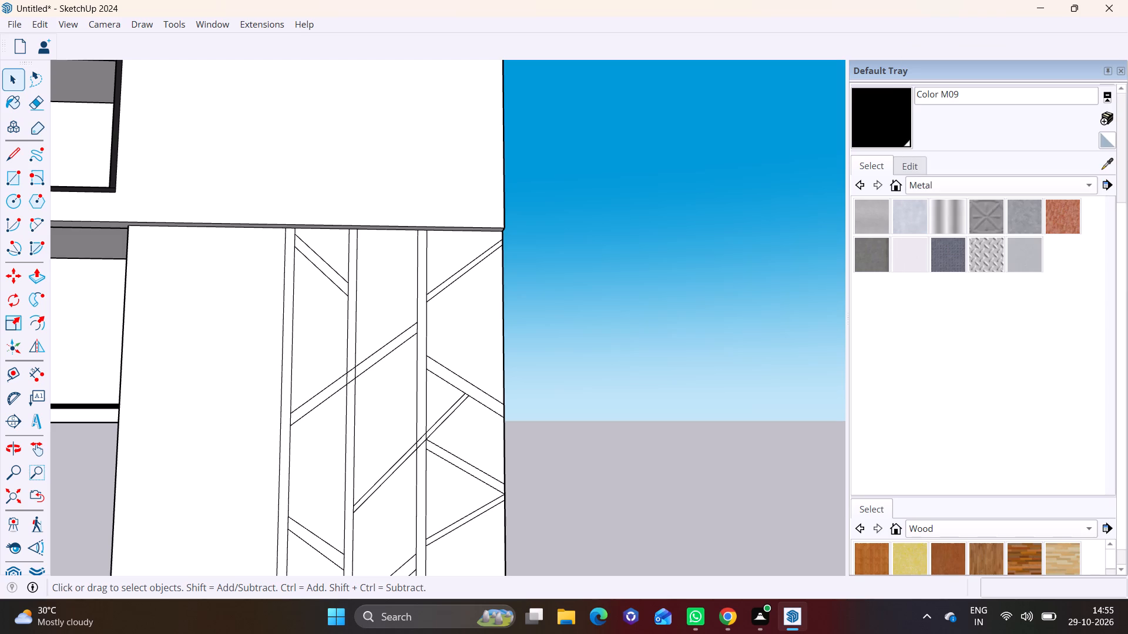
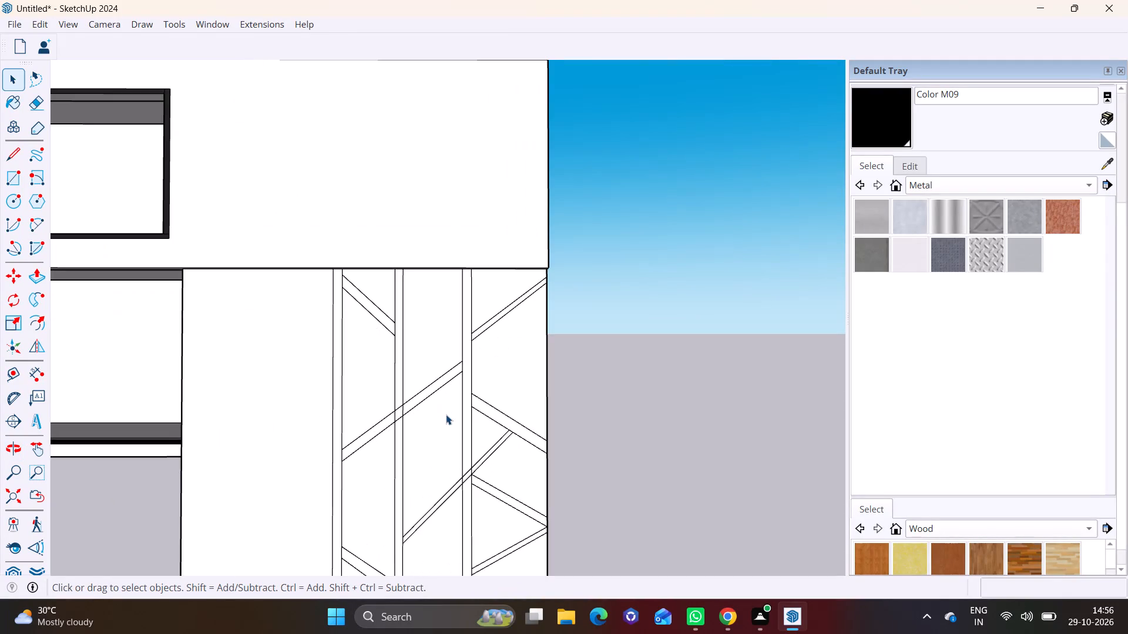
Delete the lower line of the narrow diagonal pair crossing the vertical strip nearest the wall's outer edge, segment by segment.
scroll(457, 415, "down", 1)
middle_click_drag(458, 415, 476, 327)
scroll(495, 398, "up", 3)
middle_click_drag(495, 399, 488, 344)
scroll(474, 348, "up", 5)
left_click(446, 355)
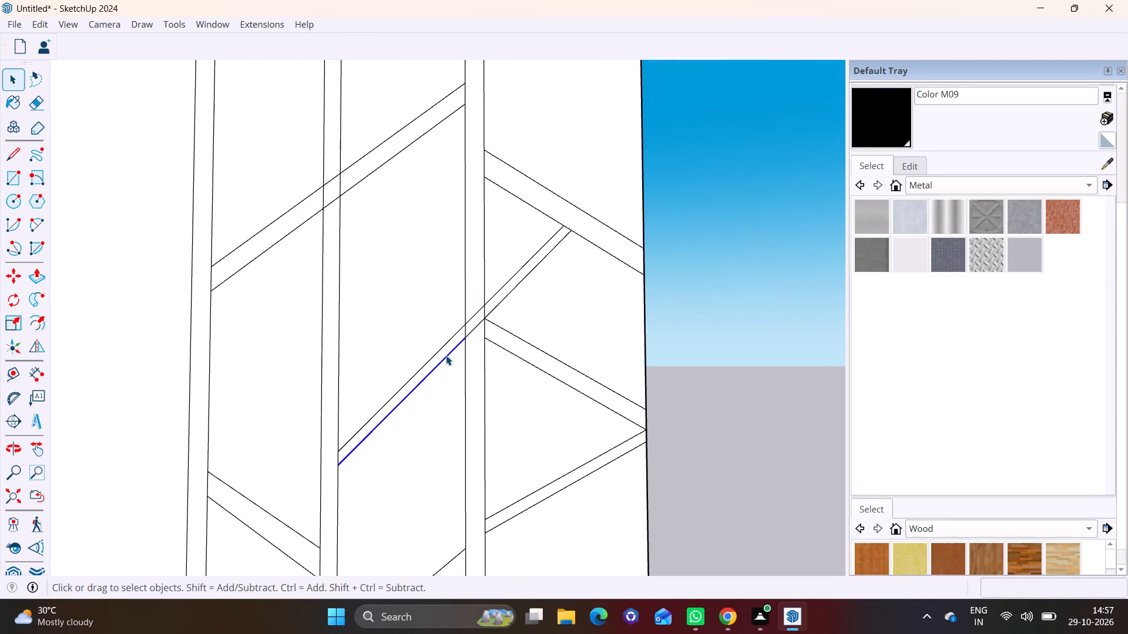
key("Delete")
left_click(481, 322)
key("Delete")
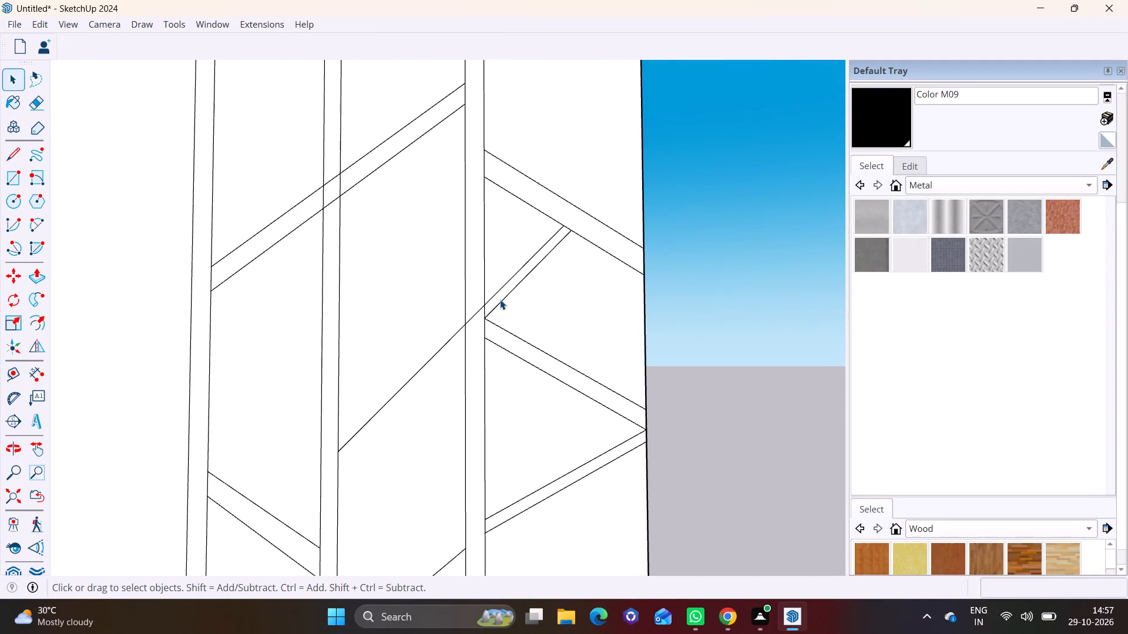
left_click(500, 299)
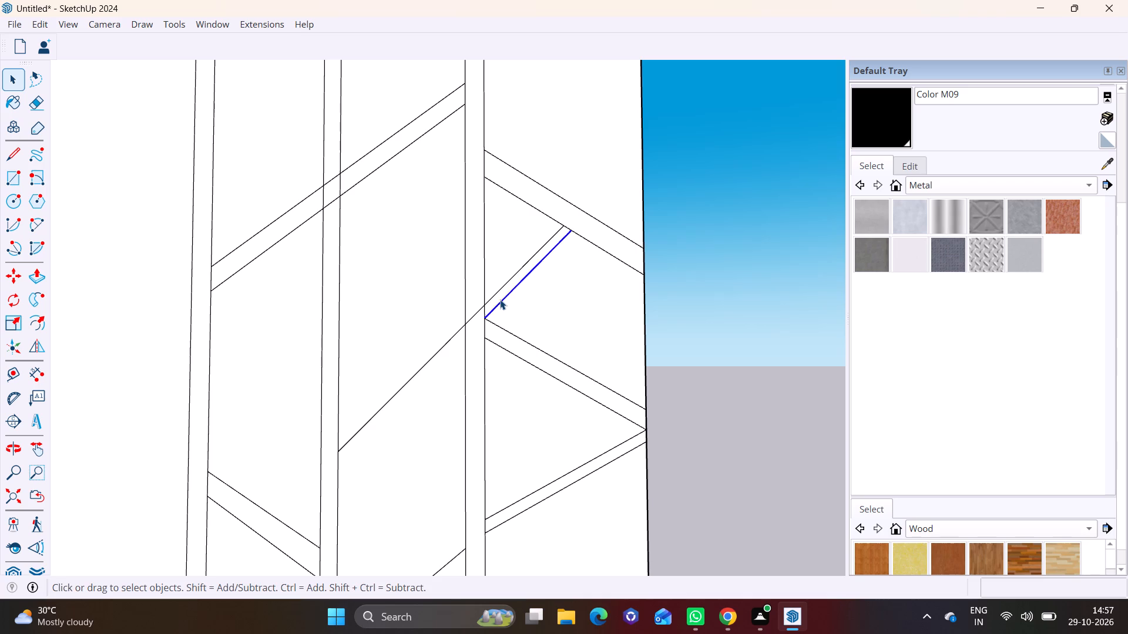
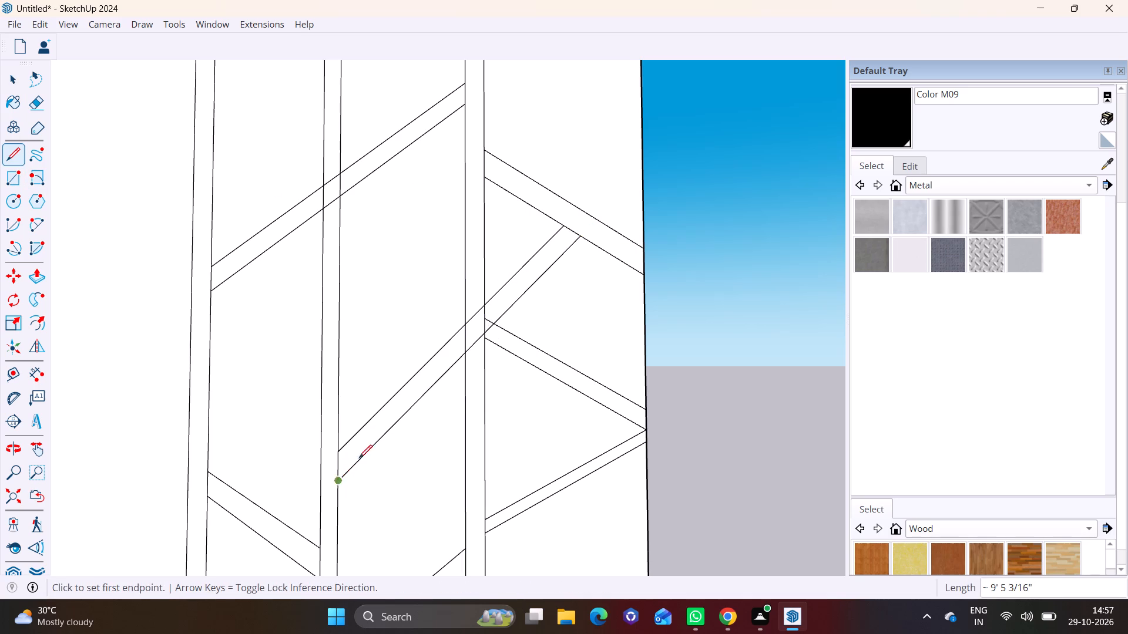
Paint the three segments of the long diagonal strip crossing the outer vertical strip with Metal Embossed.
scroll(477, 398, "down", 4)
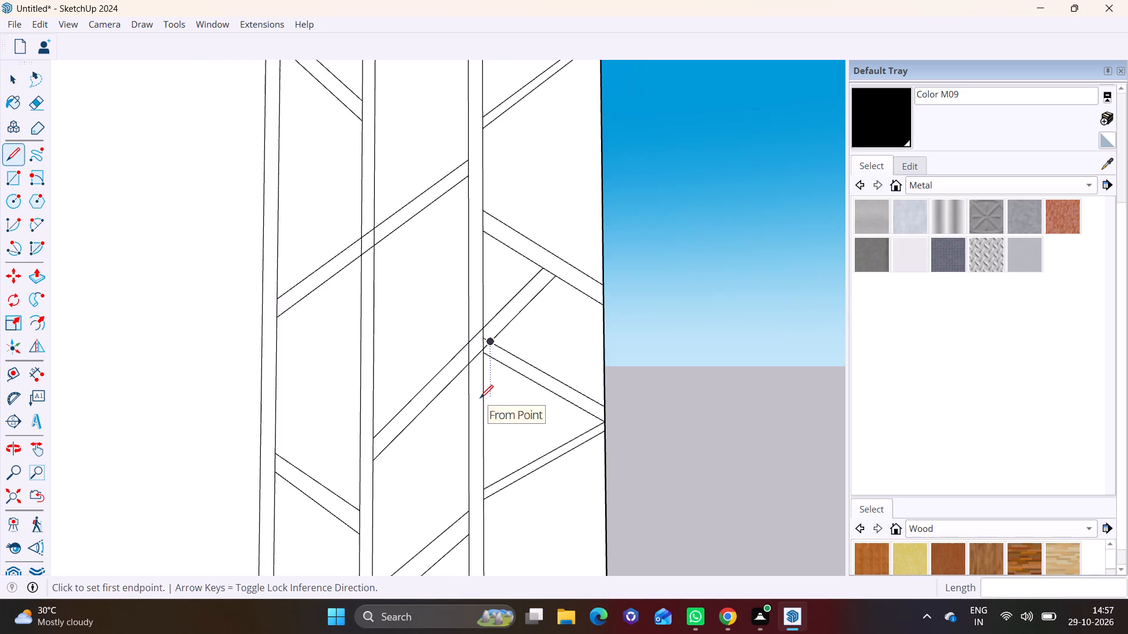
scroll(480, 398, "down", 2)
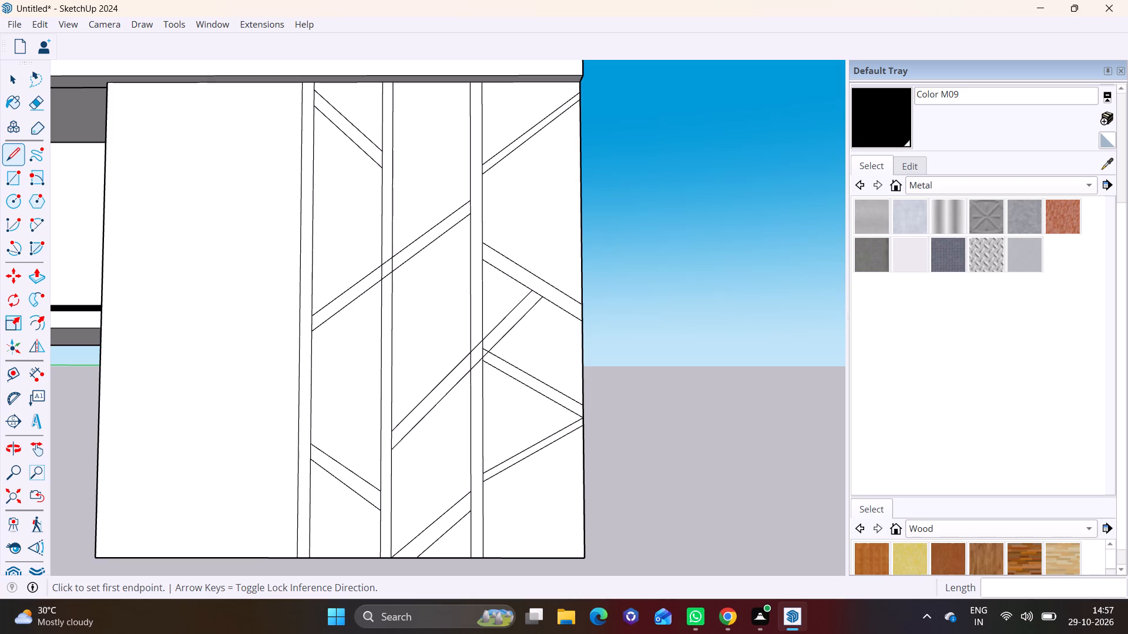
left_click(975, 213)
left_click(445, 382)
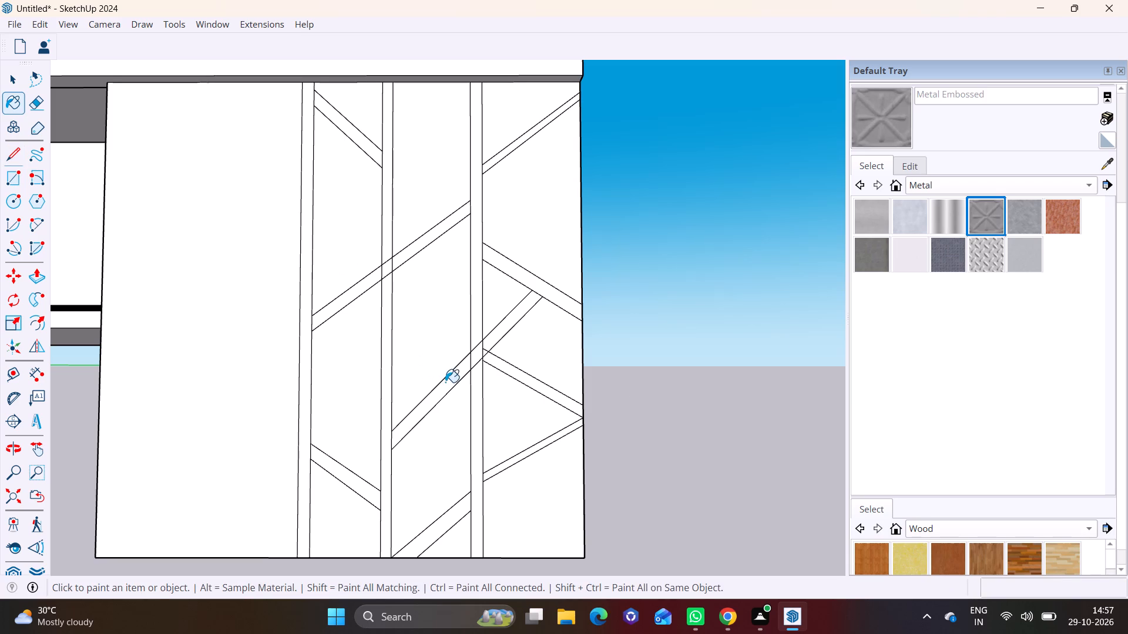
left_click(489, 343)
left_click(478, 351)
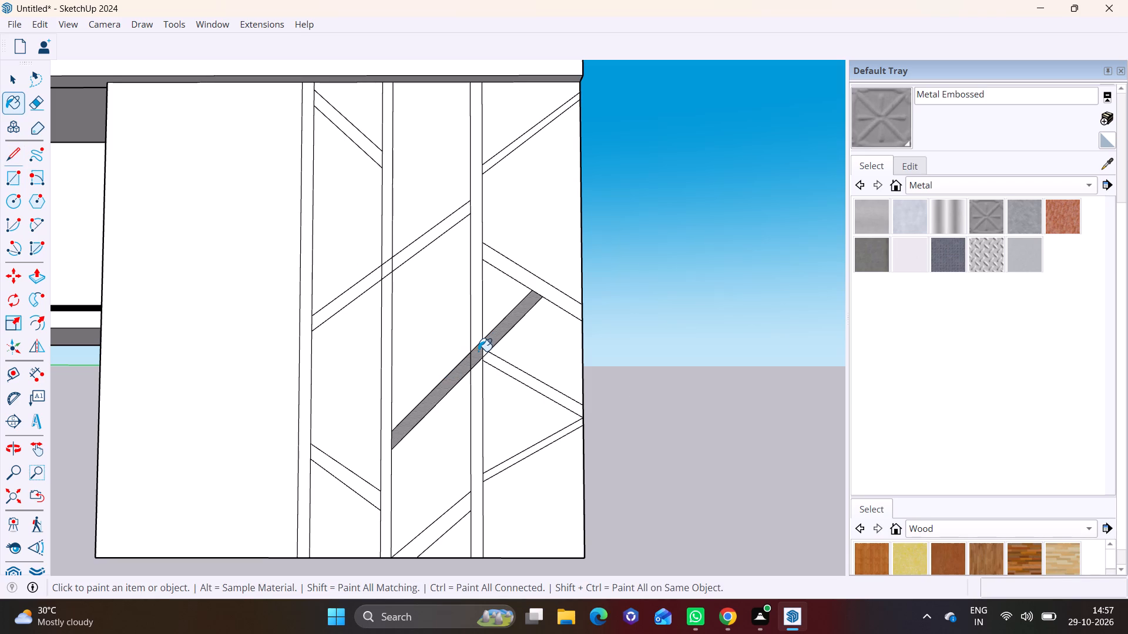
Paint the long diagonal strip and the narrow strip branching from it to the wall's outer edge with Stone Brushed Khaki.
left_click(915, 186)
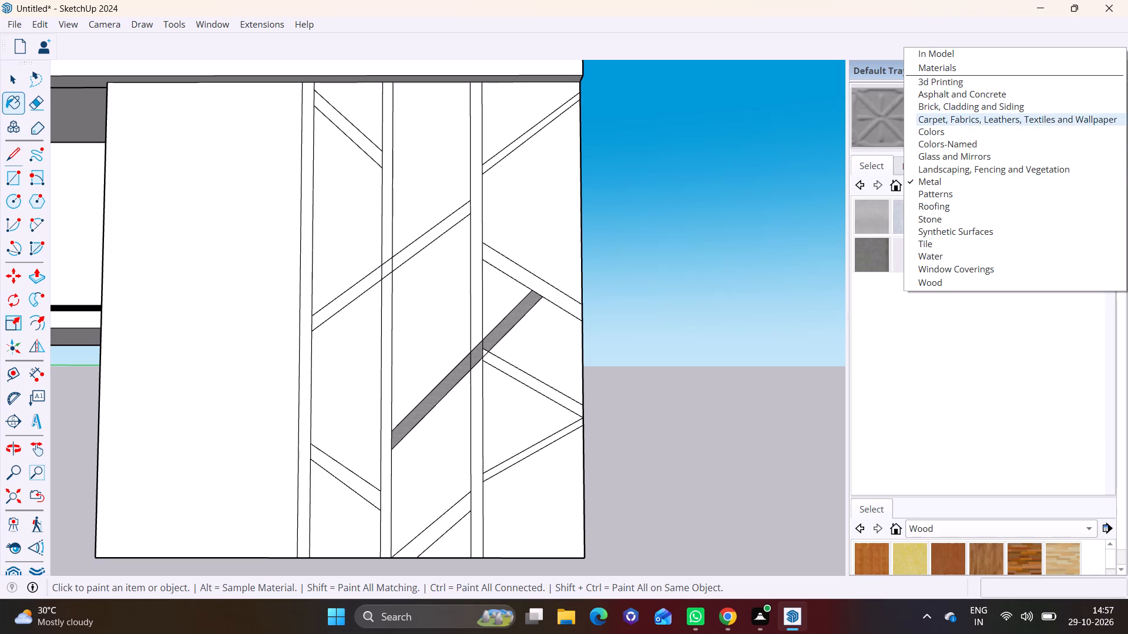
left_click(940, 196)
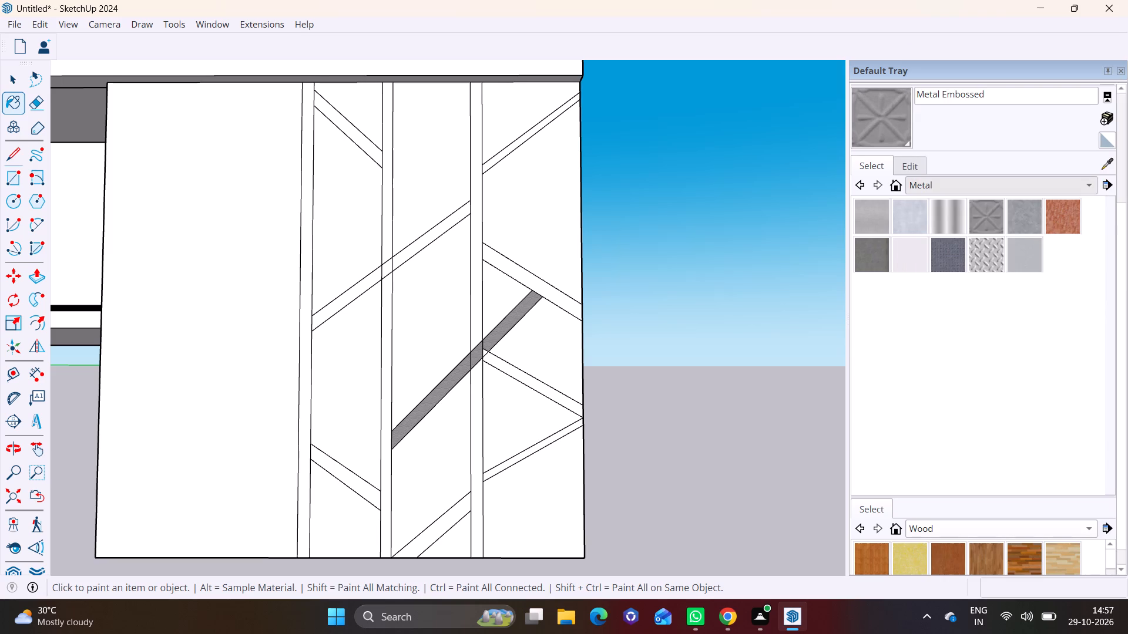
left_click(983, 182)
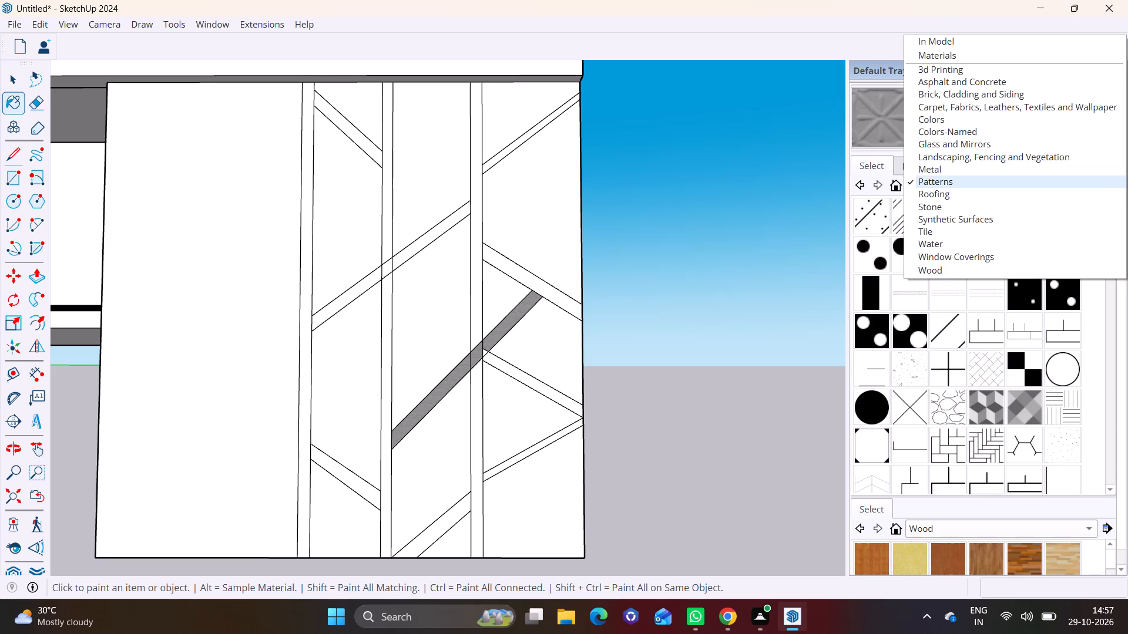
left_click(942, 192)
left_click(942, 180)
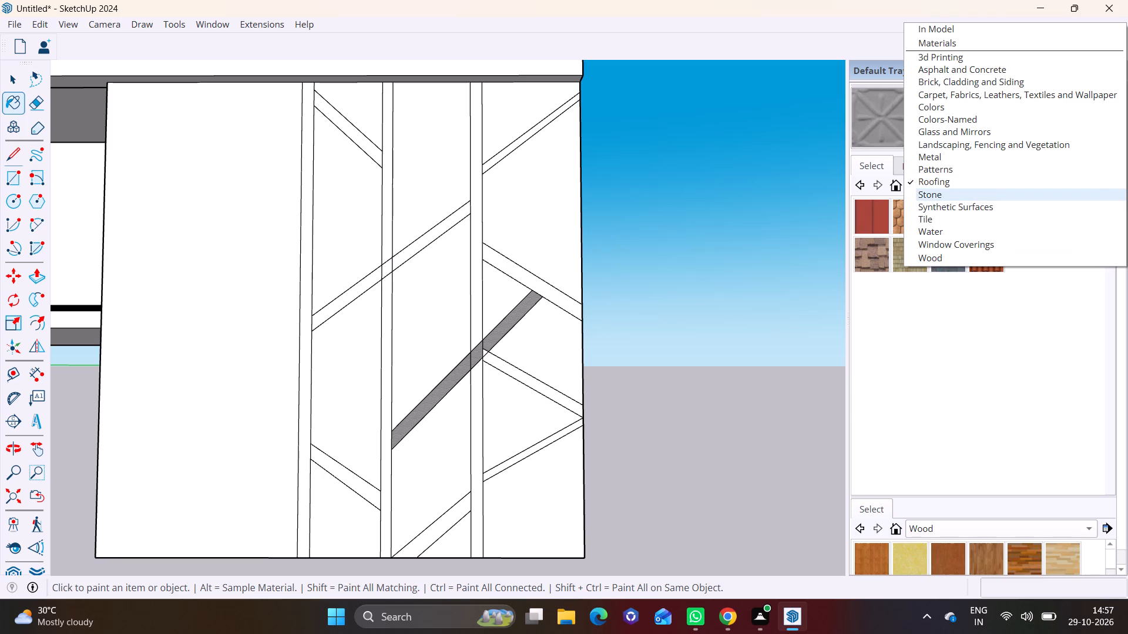
left_click(949, 190)
left_click(1061, 212)
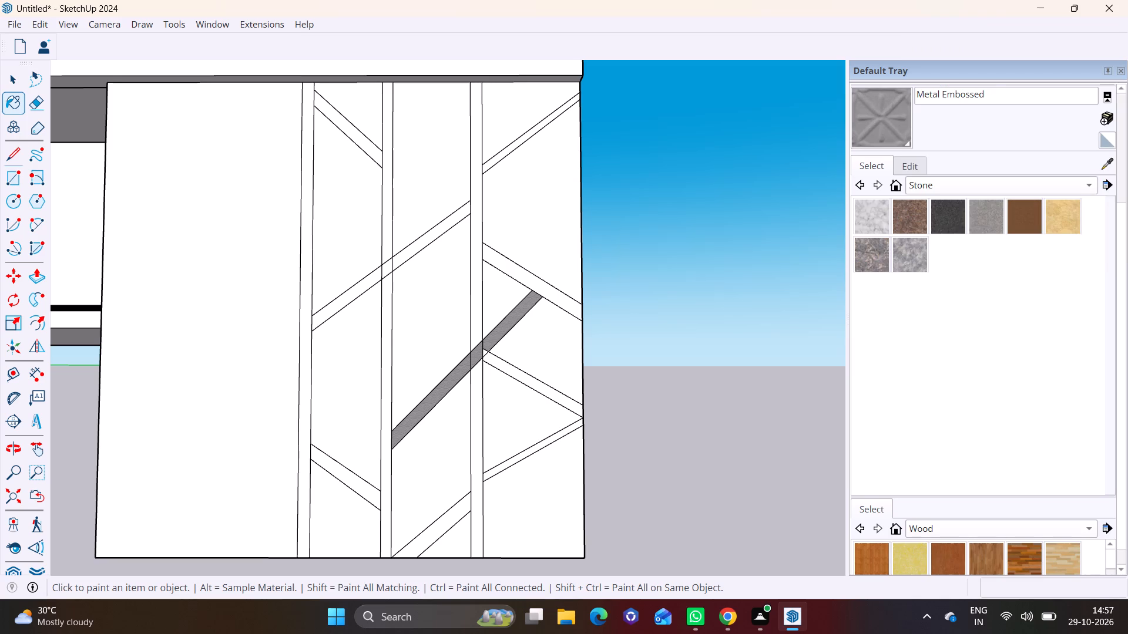
scroll(483, 352, "up", 2)
left_click(458, 369)
left_click(474, 358)
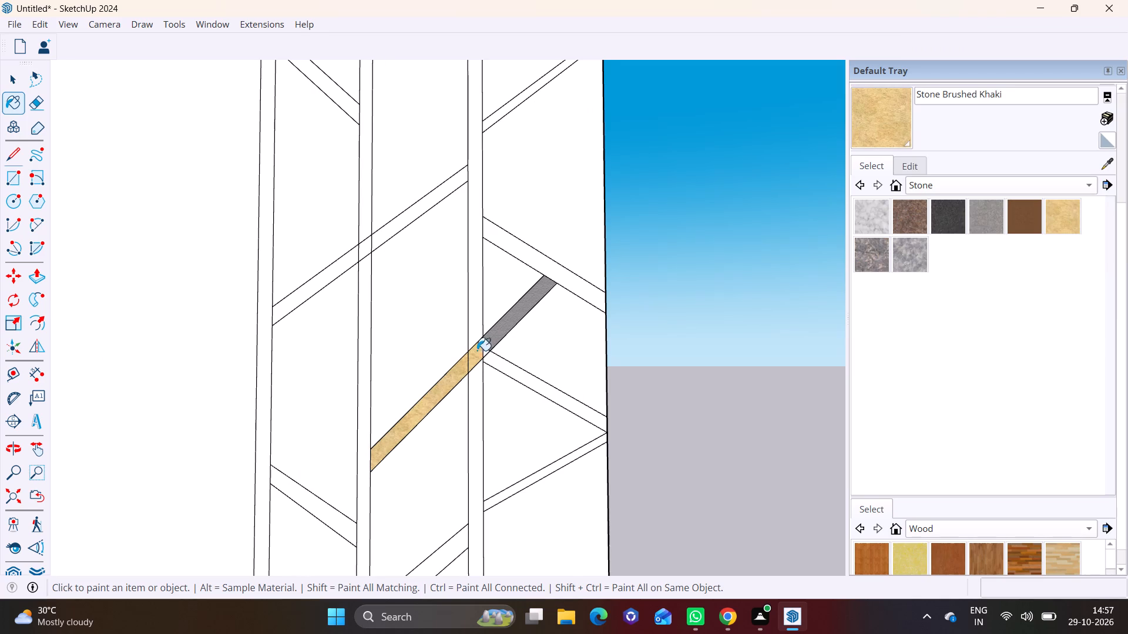
left_click(494, 340)
left_click(494, 364)
left_click(485, 353)
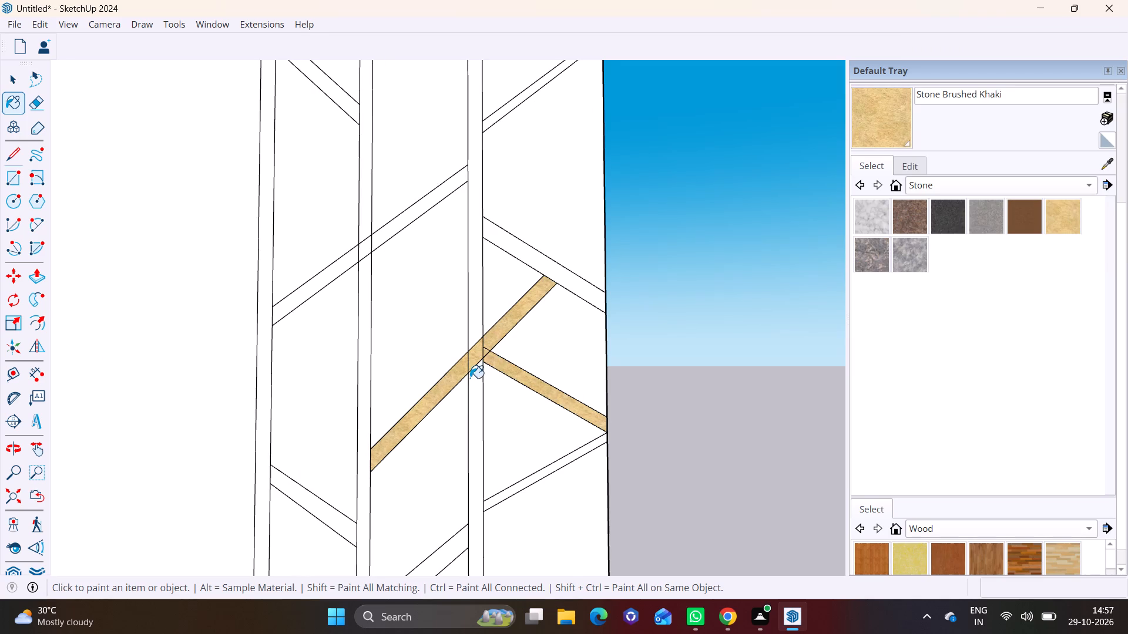
Paint the outer vertical strip and the unpainted diagonals joining it in the wall's middle and lower parts with Stone Brushed Khaki.
left_click(470, 378)
left_click(475, 320)
left_click(521, 259)
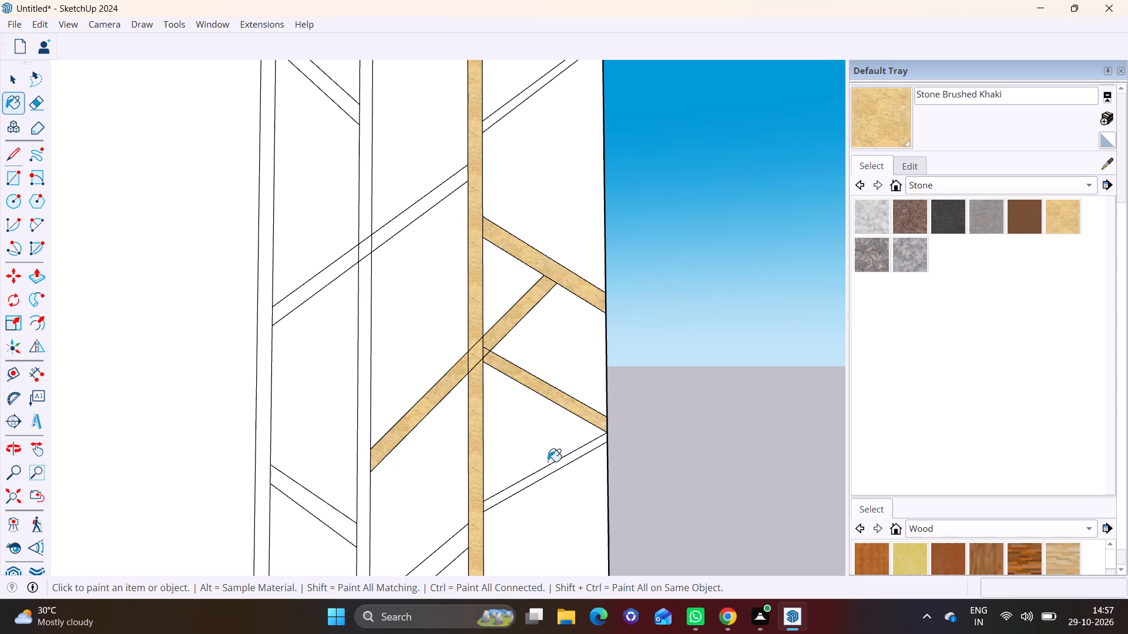
left_click(551, 470)
left_click(454, 540)
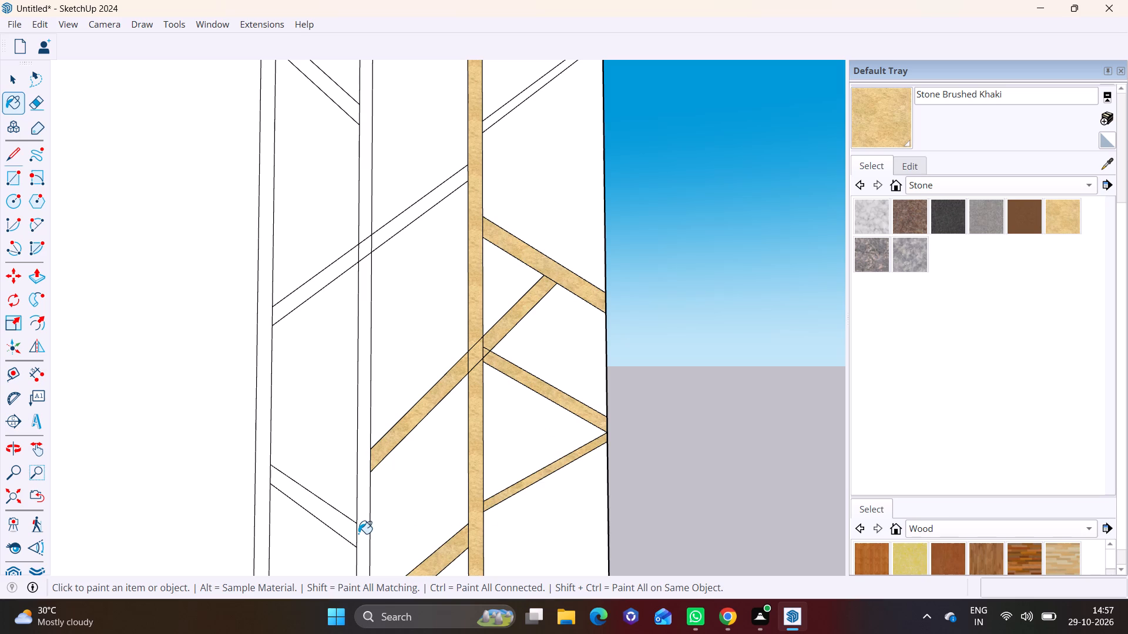
Paint the middle and inner vertical strips, their crossing and the diagonals joining them with Stone Brushed Khaki.
left_click(358, 534)
left_click(345, 525)
left_click(254, 483)
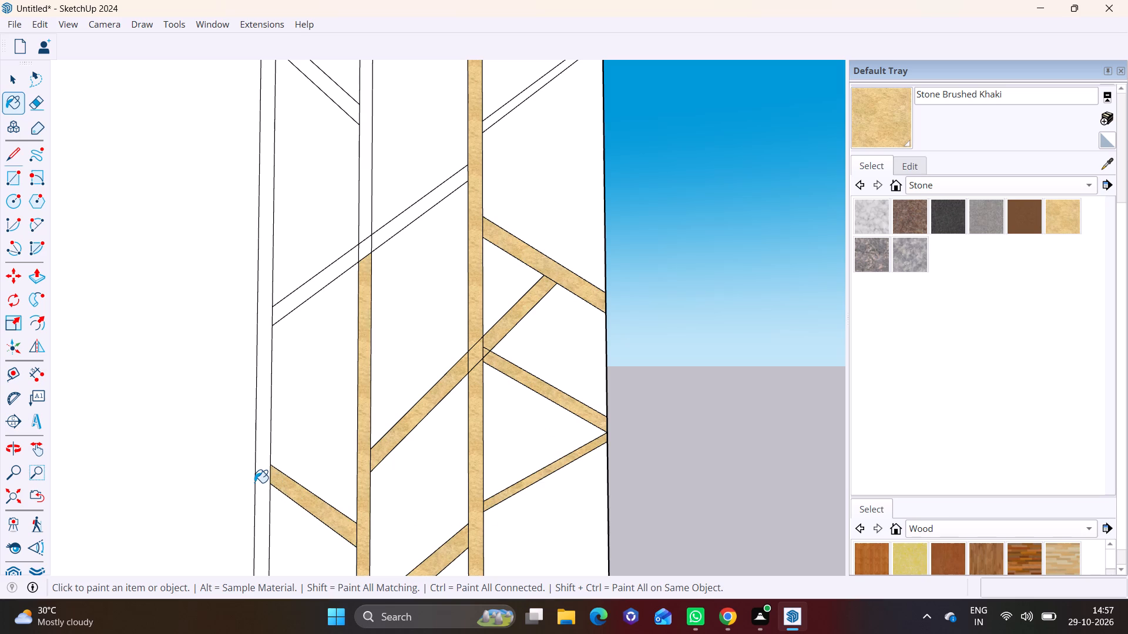
left_click(261, 383)
left_click(281, 309)
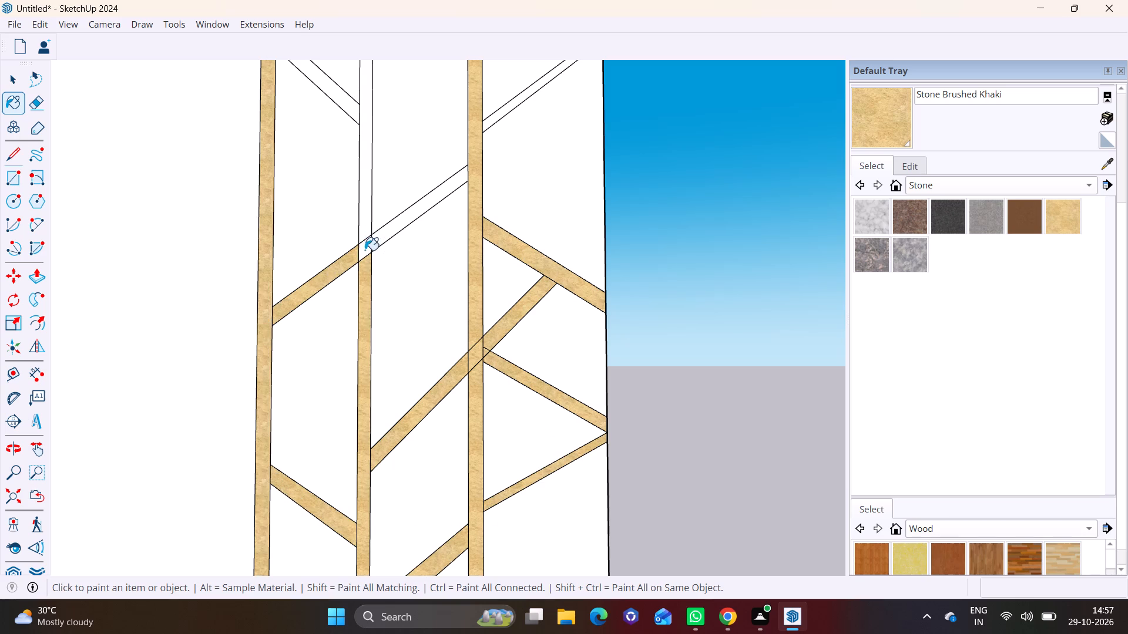
left_click(365, 243)
left_click(362, 222)
left_click(385, 232)
scroll(385, 232, "up", 1)
scroll(385, 232, "down", 6)
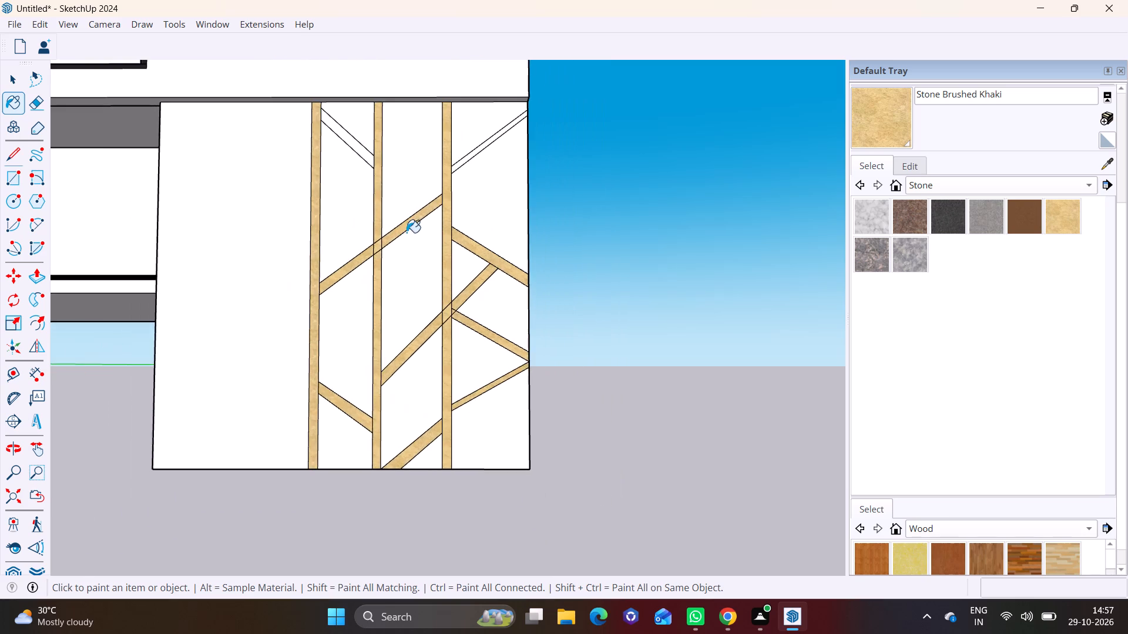
middle_click_drag(407, 232, 417, 507)
scroll(430, 414, "up", 6)
left_click(319, 389)
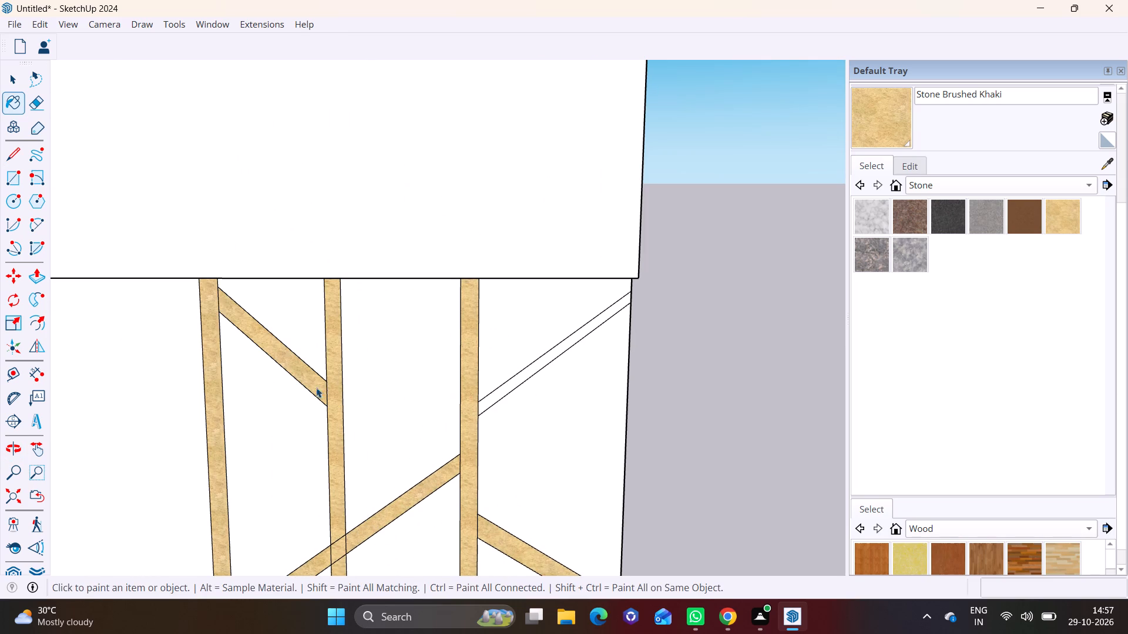
Replace the lower line of the topmost outer diagonal pair with a slightly lower line about 5' 5 5/8" long.
key("space")
left_click(552, 362)
key("Delete")
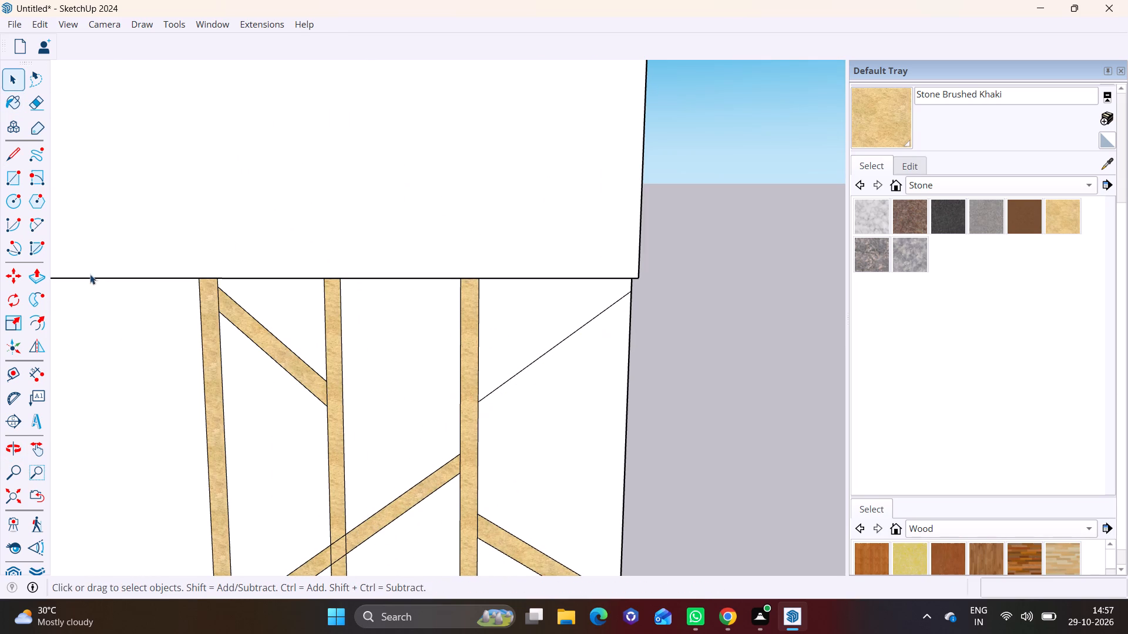
left_click(13, 155)
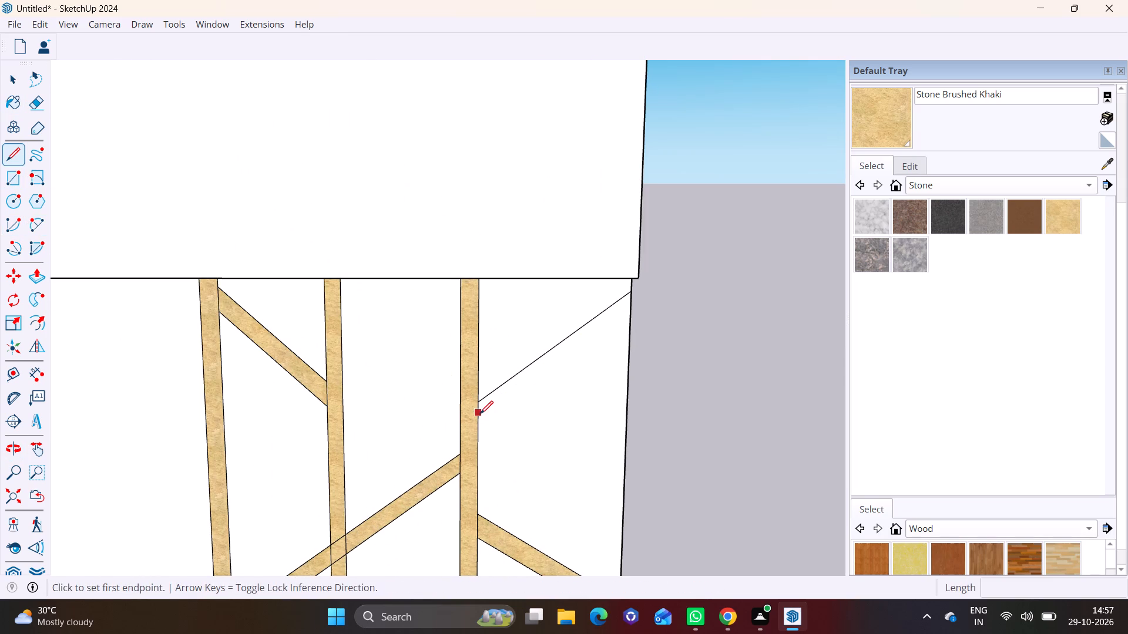
left_click(480, 420)
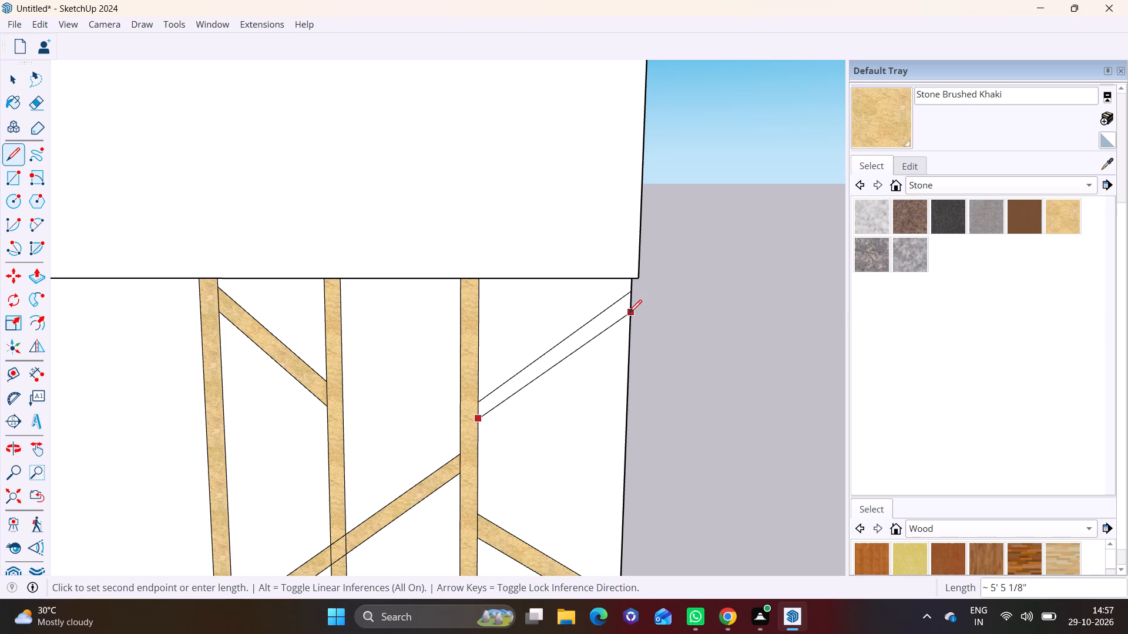
left_click(628, 310)
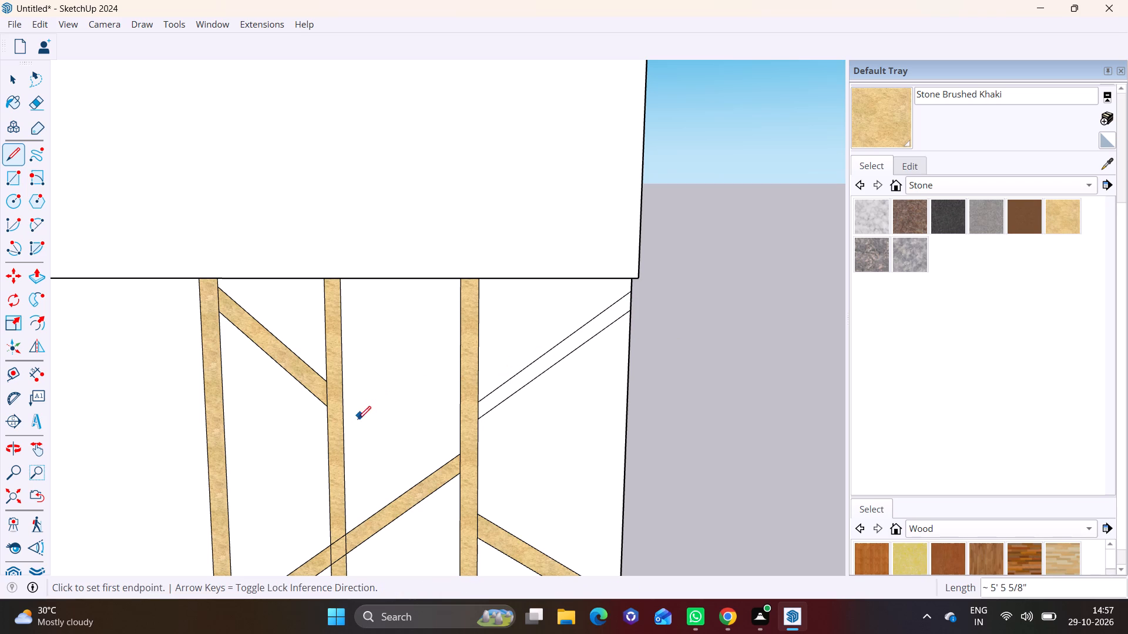
Paint the redrawn topmost outer diagonal strip with Stone Brushed Khaki.
left_click(882, 114)
left_click(539, 370)
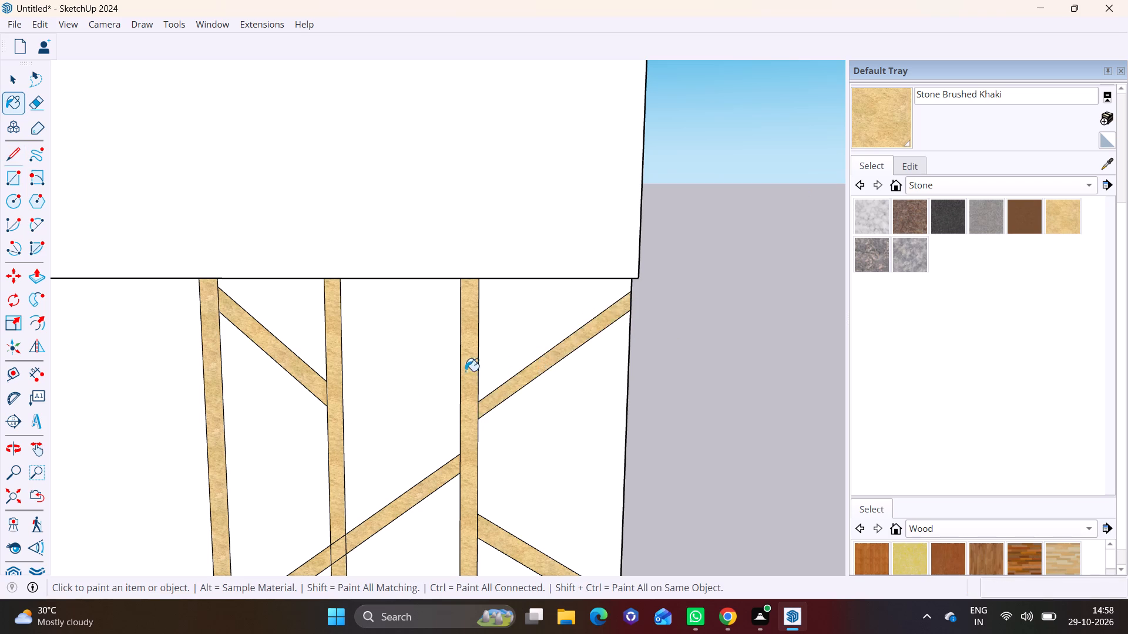
scroll(471, 481, "down", 11)
key("space")
Draw a vertical rectangle about 6" wide and 12' tall on the panel above, roughly in line with the outer vertical strip.
scroll(626, 488, "down", 3)
middle_click_drag(626, 488, 602, 281, "shift")
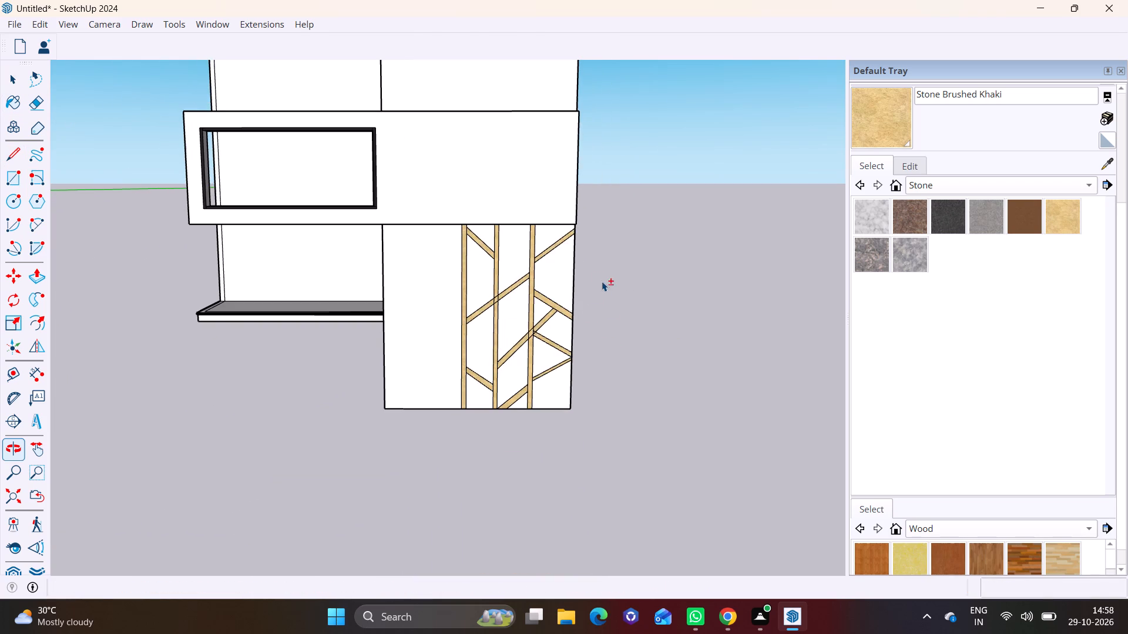
middle_click_drag(602, 281, 602, 282, "shift")
scroll(478, 317, "up", 4)
middle_click_drag(478, 317, 452, 471, "shift")
scroll(462, 403, "down", 2)
middle_click_drag(479, 363, 452, 459, "shift")
middle_click_drag(531, 457, 579, 441)
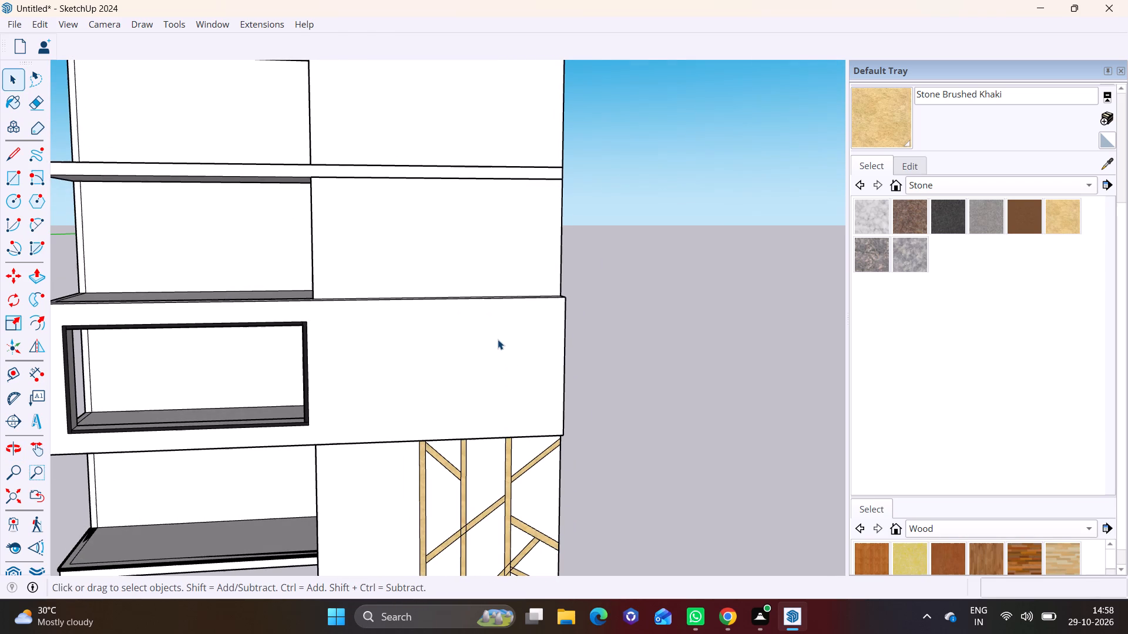
middle_click_drag(479, 339, 479, 353)
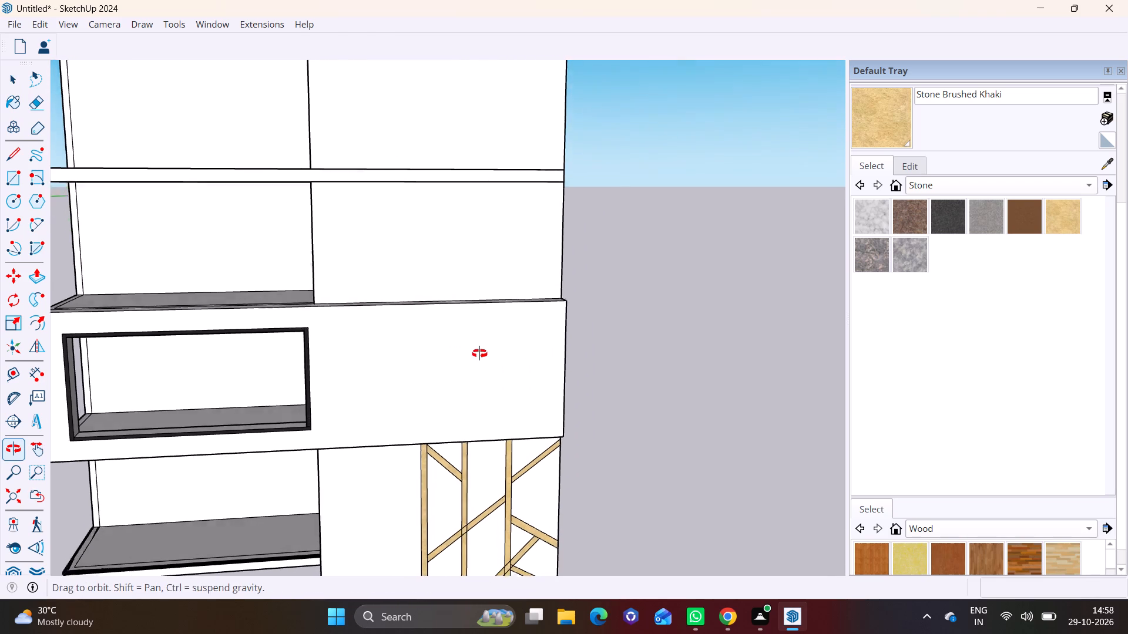
middle_click_drag(479, 353, 471, 348)
left_click(17, 176)
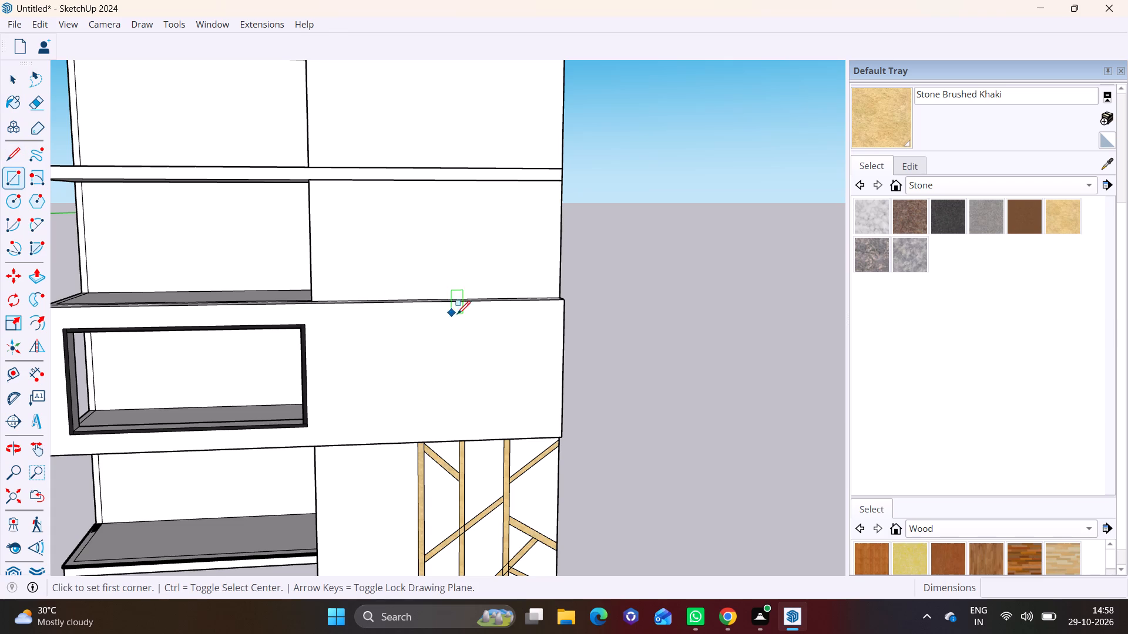
scroll(468, 322, "down", 1)
scroll(506, 350, "up", 4)
middle_click_drag(509, 360, 500, 258, "shift")
middle_click_drag(479, 274, 452, 267)
scroll(456, 264, "up", 2)
middle_click_drag(479, 282, 513, 300, "shift")
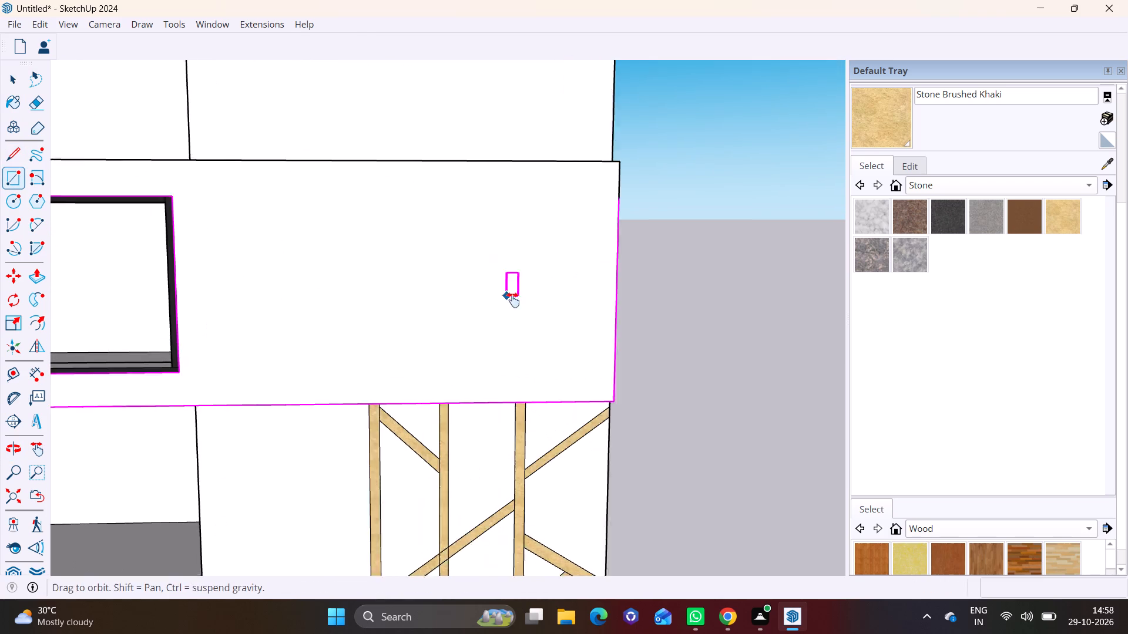
middle_click_drag(513, 300, 529, 304, "shift")
left_click(555, 170)
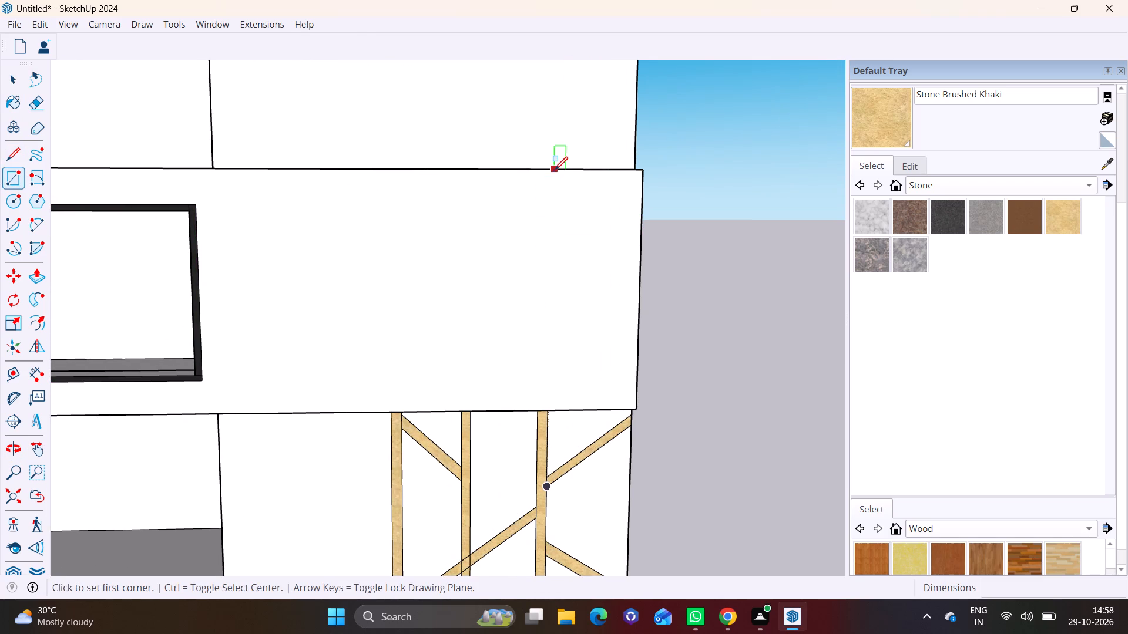
left_click(537, 408)
Make a group from the new vertical strip's face and its edges on the upper panel.
scroll(529, 367, "up", 3)
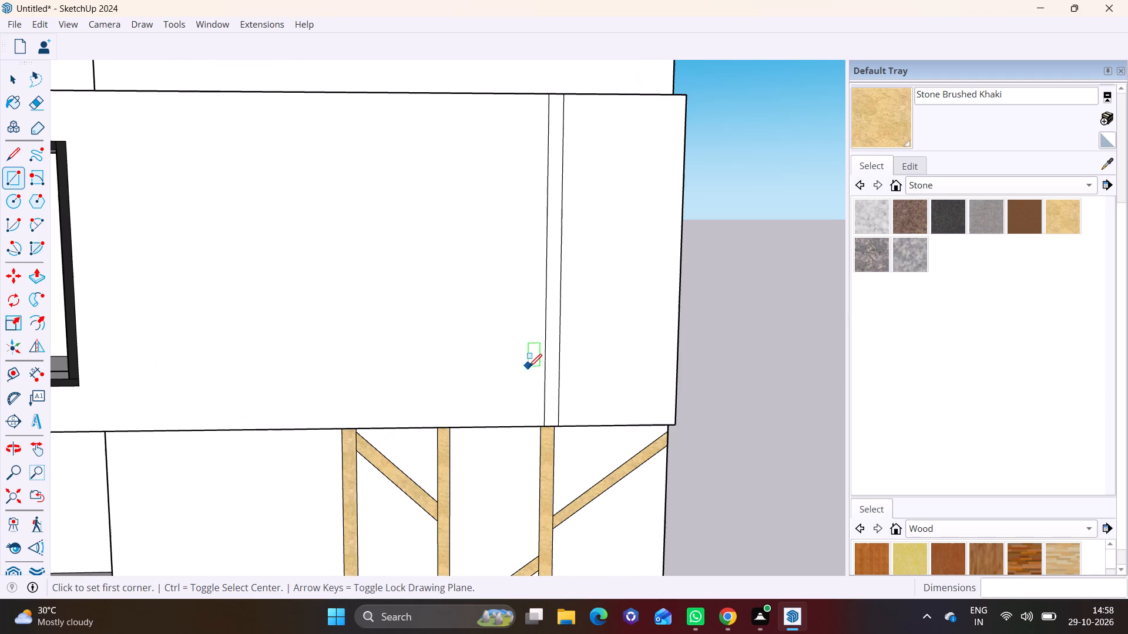
key("space")
double_click(548, 341)
scroll(548, 340, "up", 2, "ctrl")
double_click(550, 340)
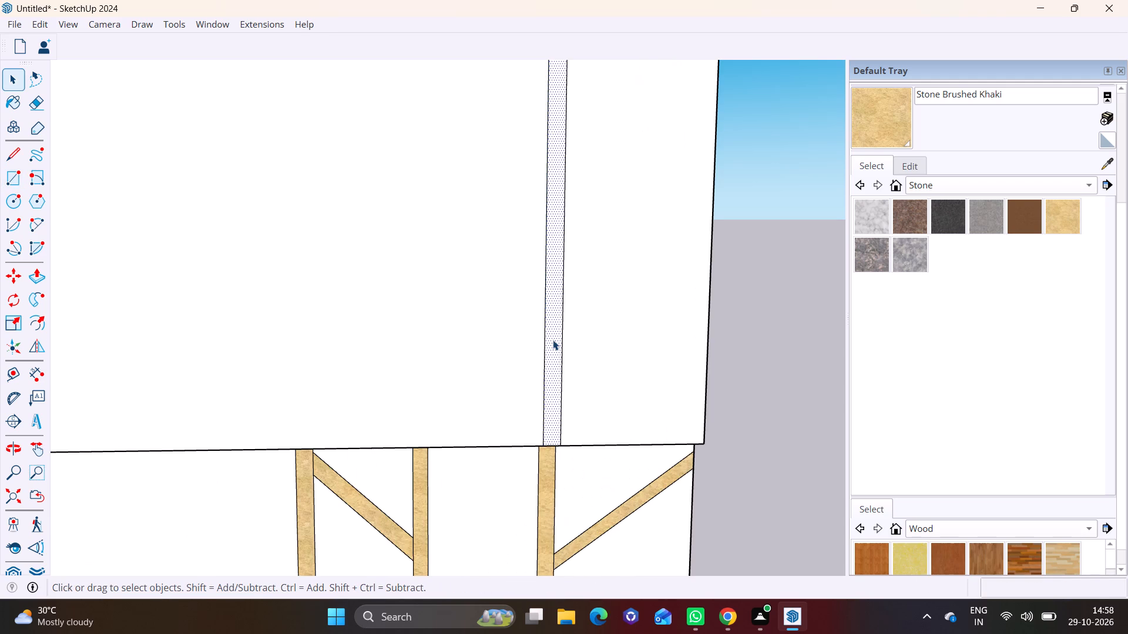
double_click(553, 340)
left_click(553, 339)
left_click(745, 375)
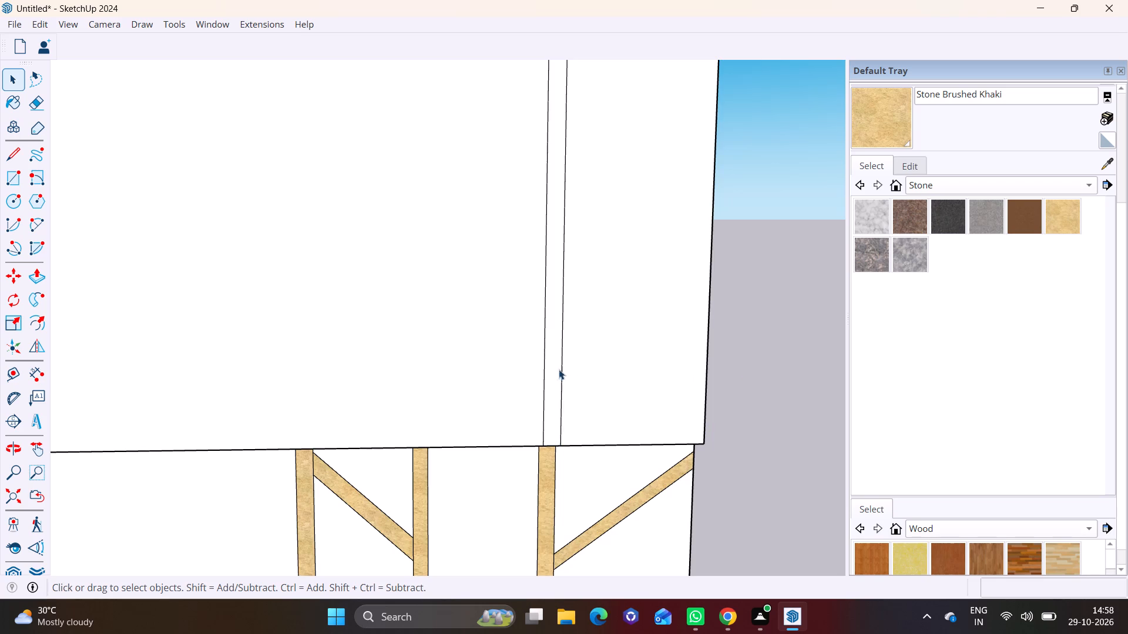
double_click(547, 366)
right_click(548, 363)
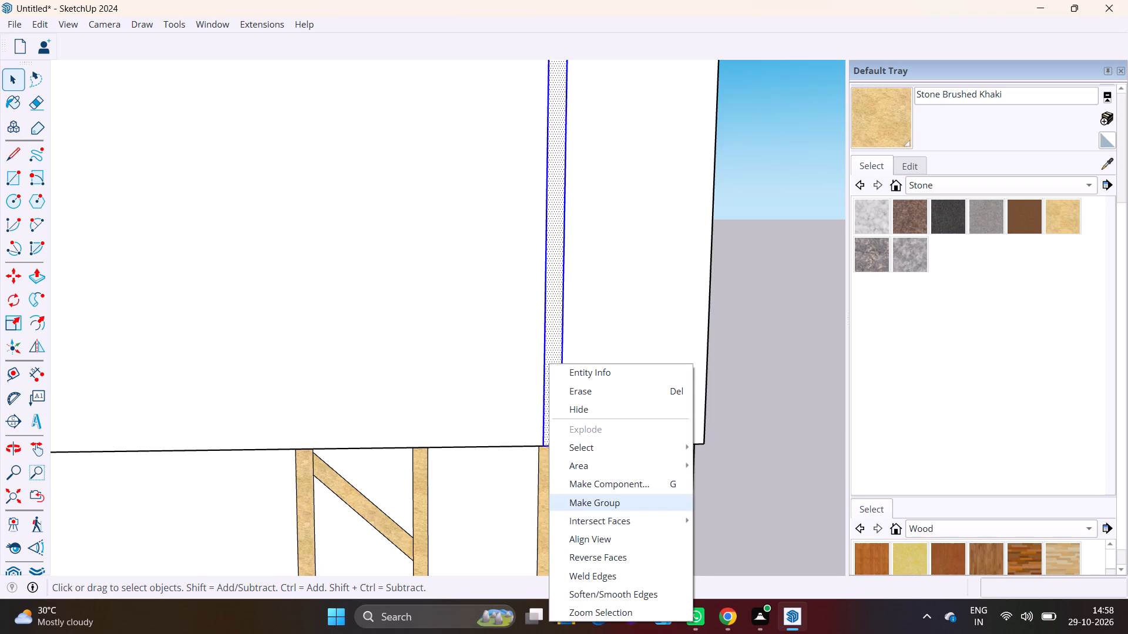
left_click(590, 505)
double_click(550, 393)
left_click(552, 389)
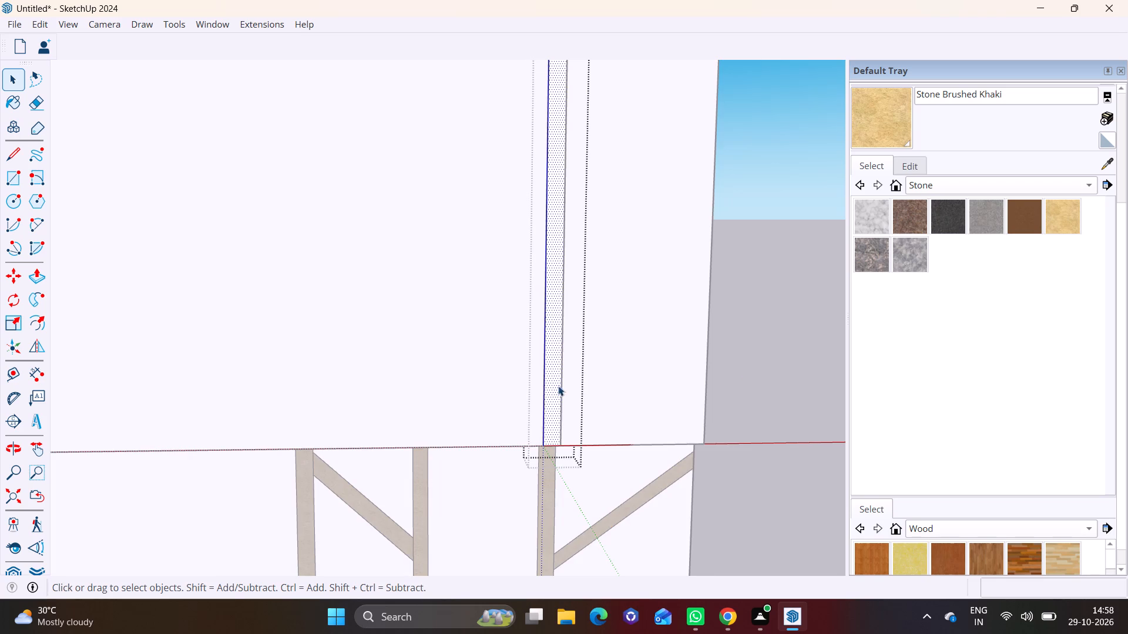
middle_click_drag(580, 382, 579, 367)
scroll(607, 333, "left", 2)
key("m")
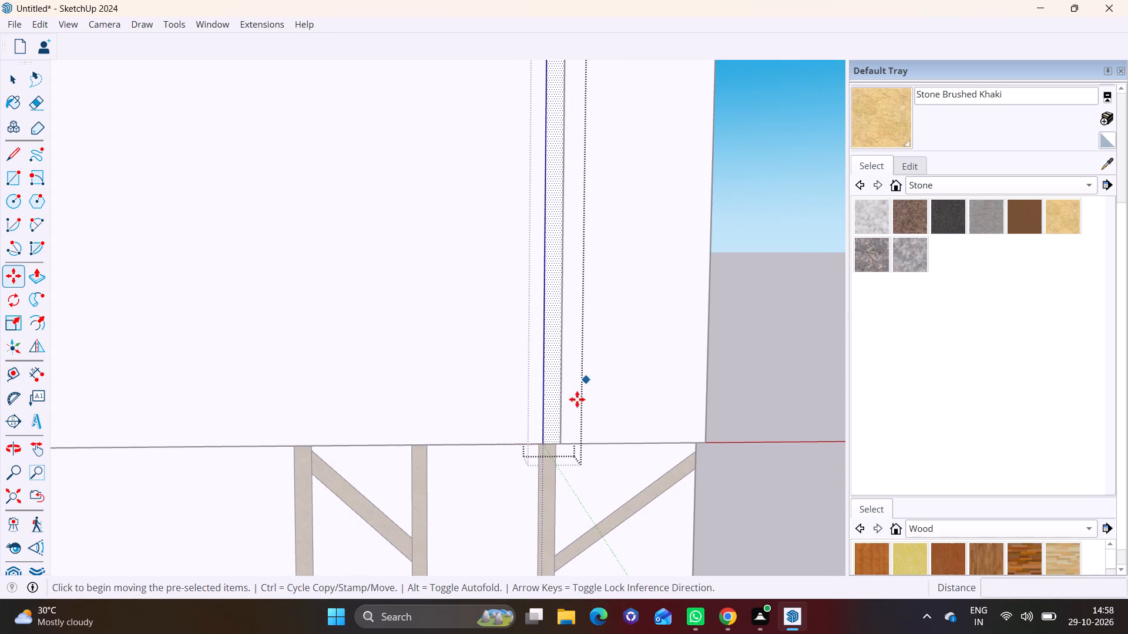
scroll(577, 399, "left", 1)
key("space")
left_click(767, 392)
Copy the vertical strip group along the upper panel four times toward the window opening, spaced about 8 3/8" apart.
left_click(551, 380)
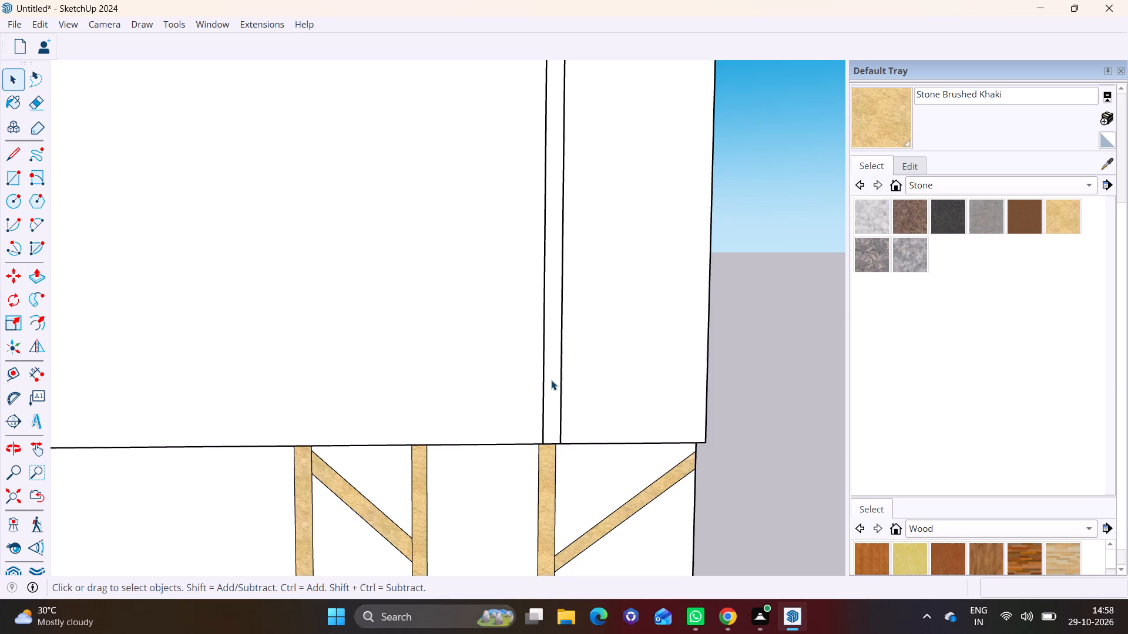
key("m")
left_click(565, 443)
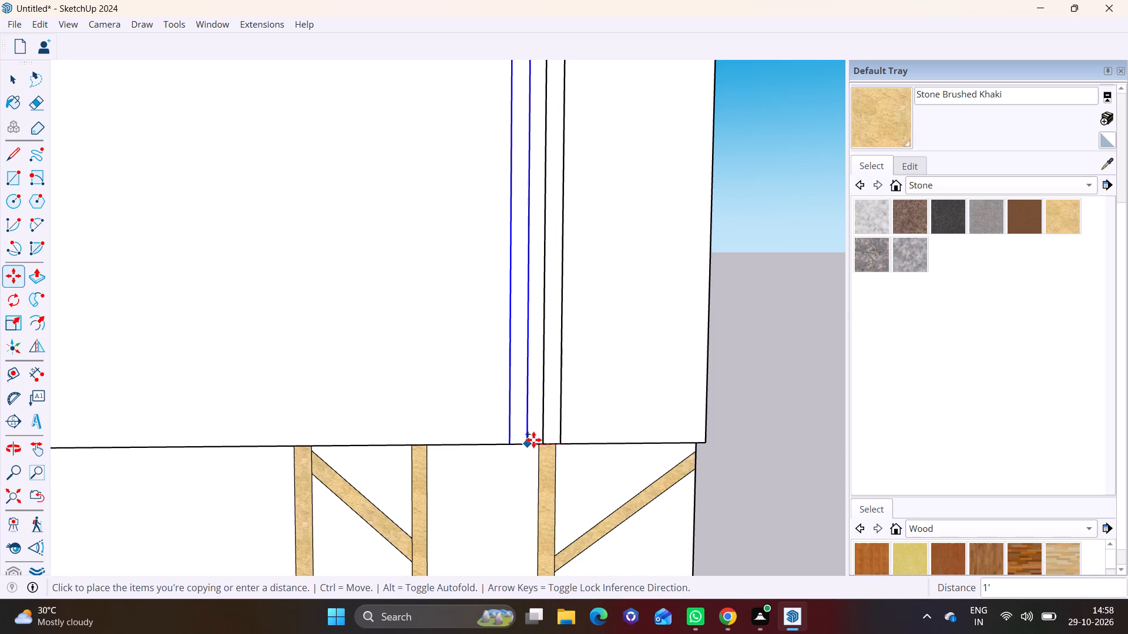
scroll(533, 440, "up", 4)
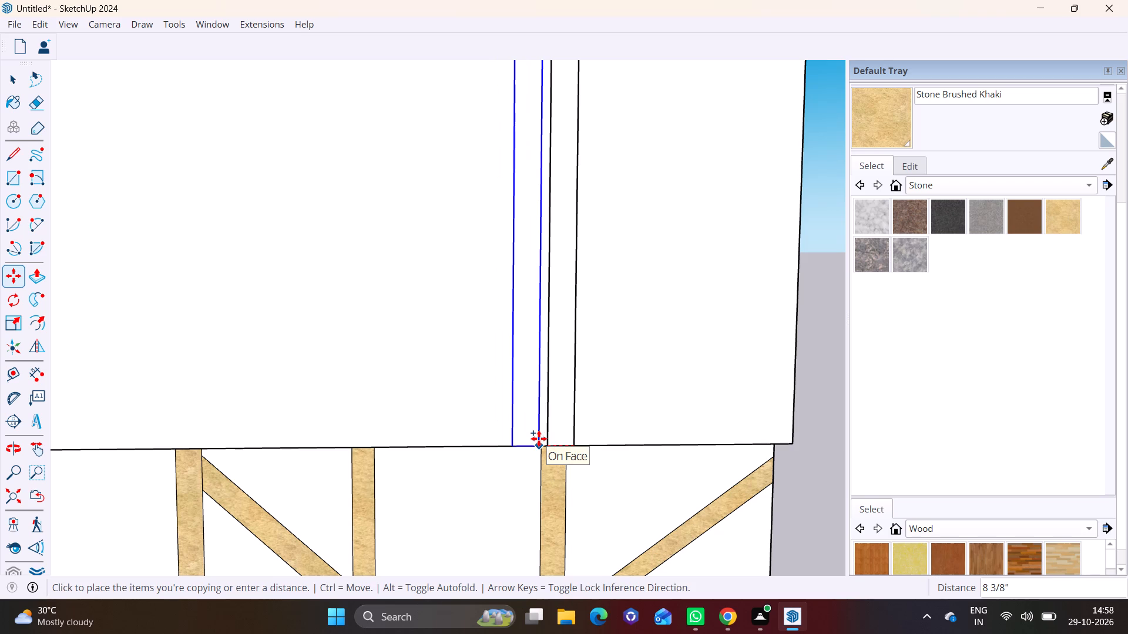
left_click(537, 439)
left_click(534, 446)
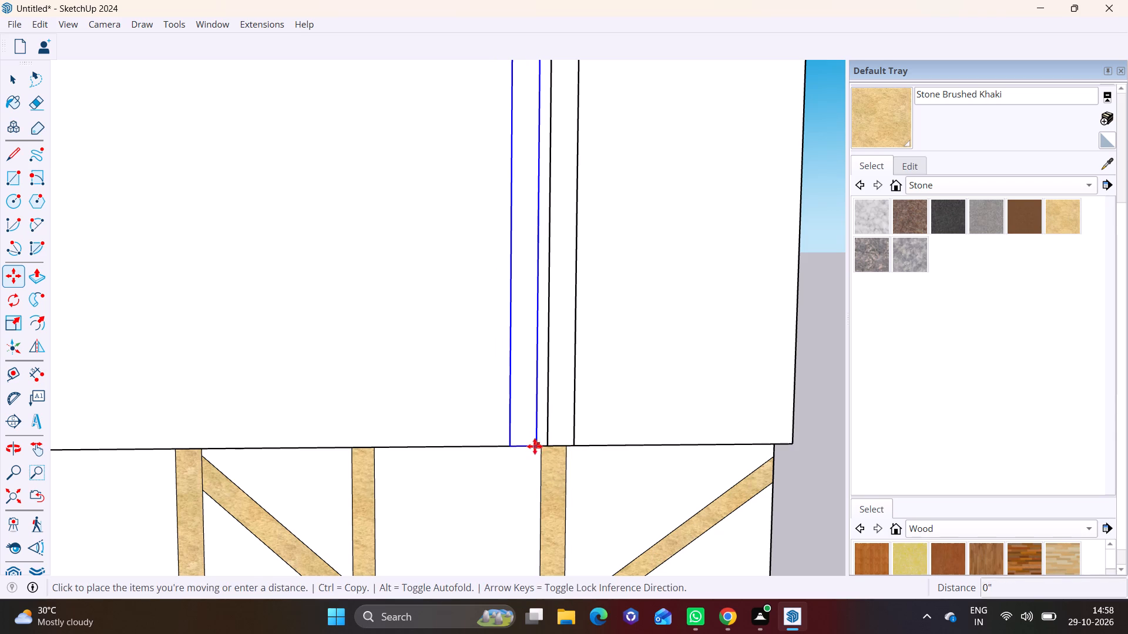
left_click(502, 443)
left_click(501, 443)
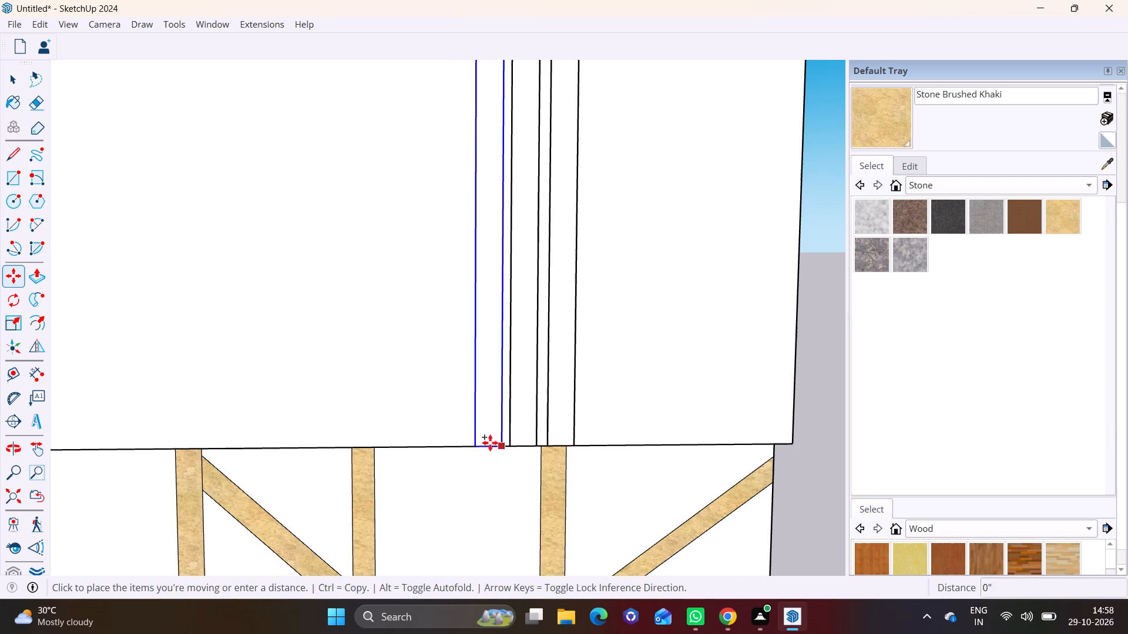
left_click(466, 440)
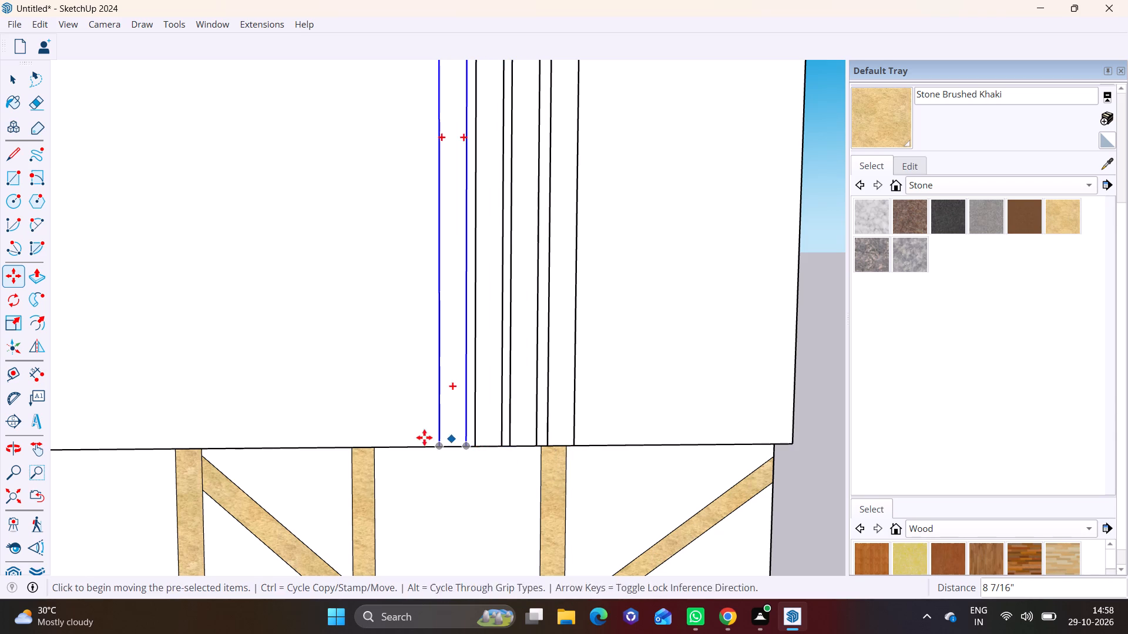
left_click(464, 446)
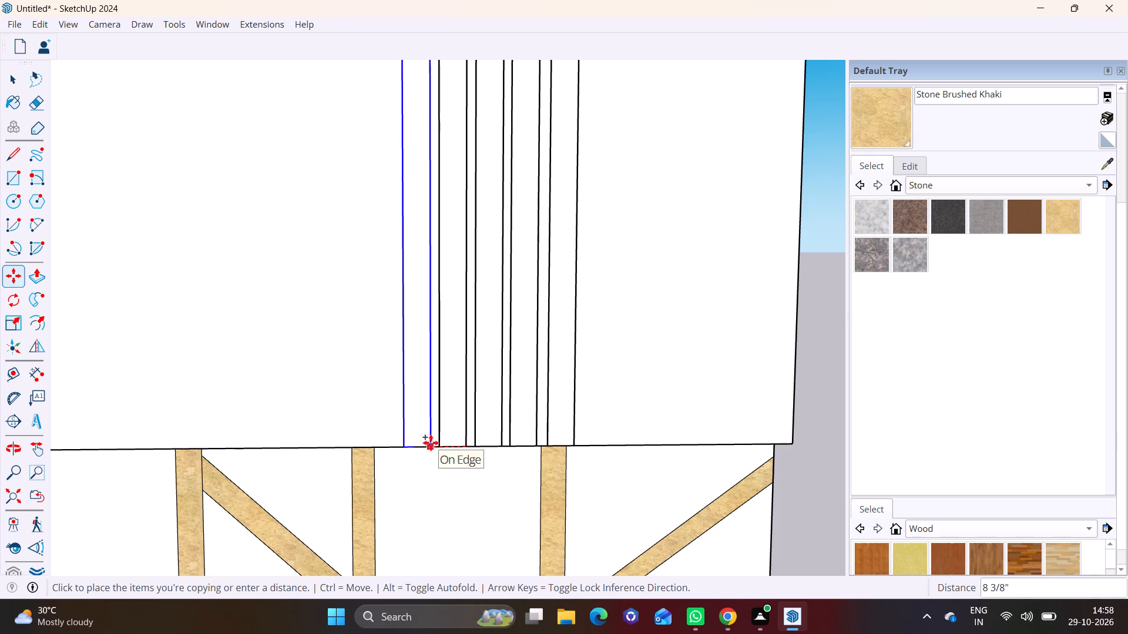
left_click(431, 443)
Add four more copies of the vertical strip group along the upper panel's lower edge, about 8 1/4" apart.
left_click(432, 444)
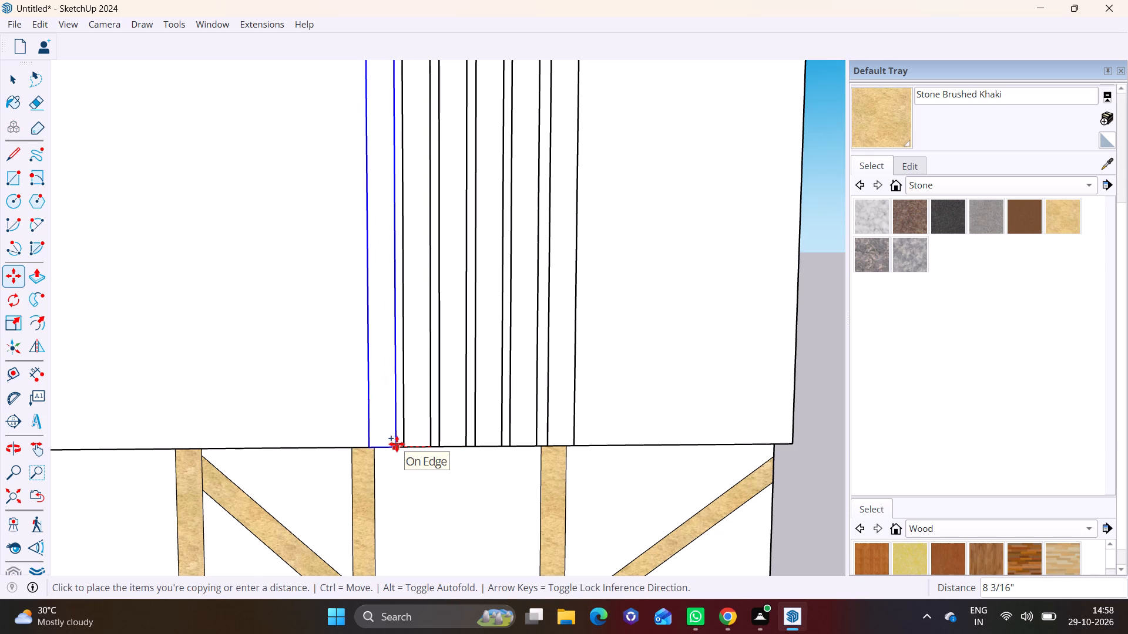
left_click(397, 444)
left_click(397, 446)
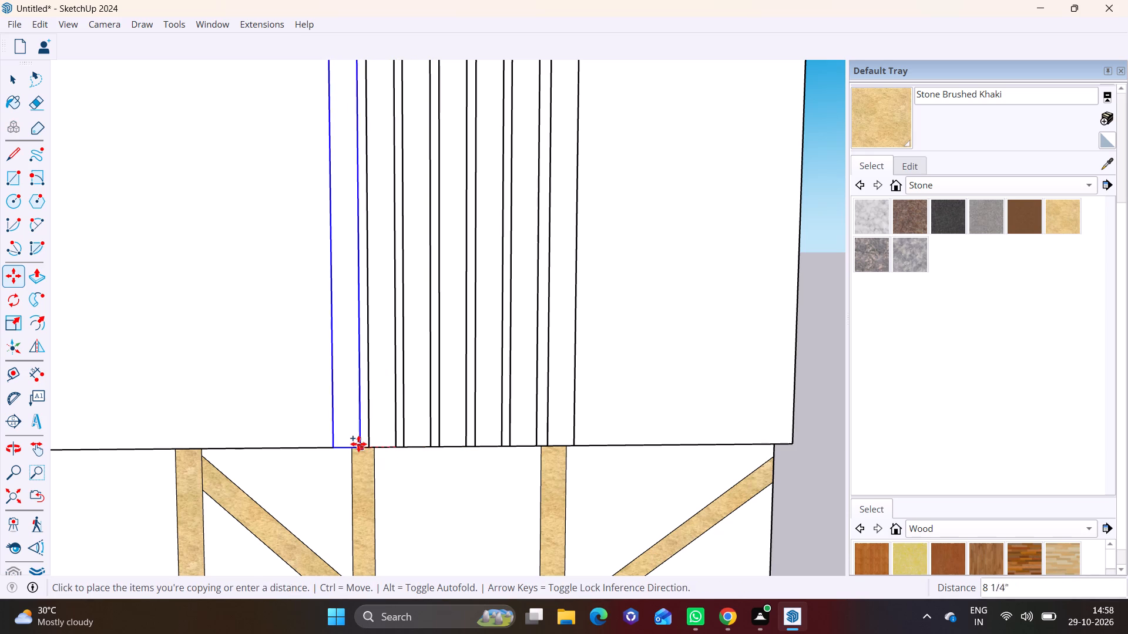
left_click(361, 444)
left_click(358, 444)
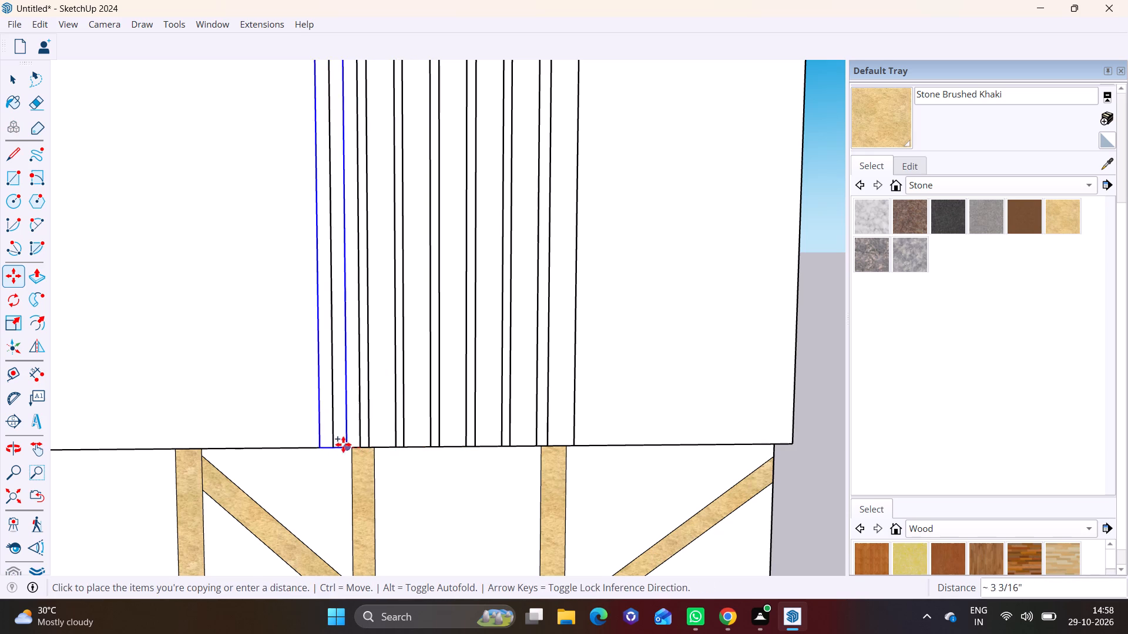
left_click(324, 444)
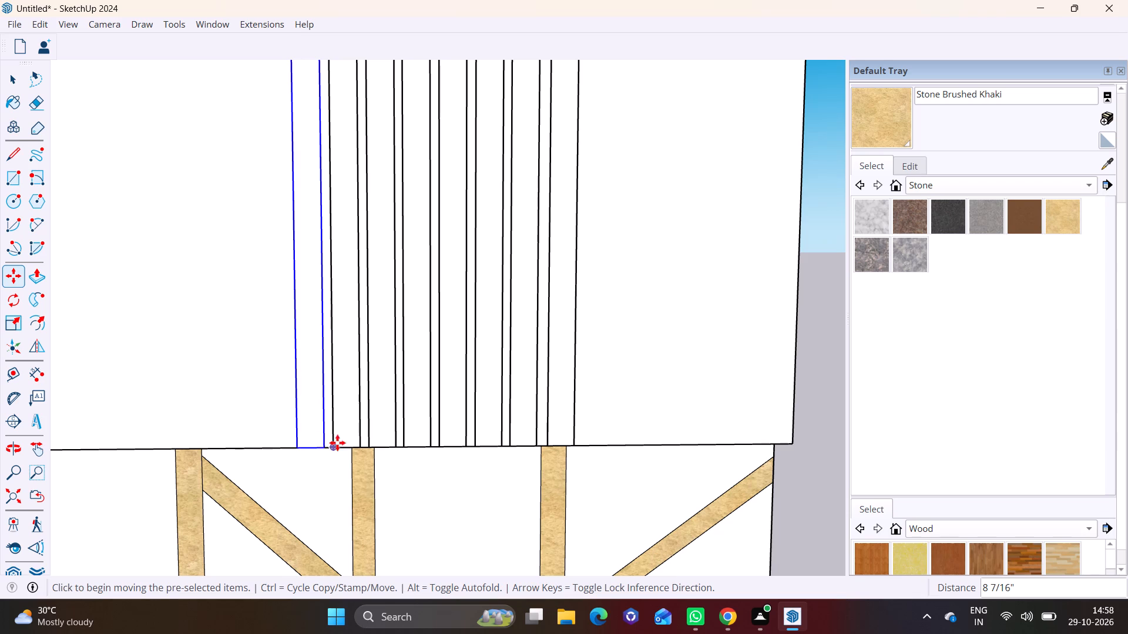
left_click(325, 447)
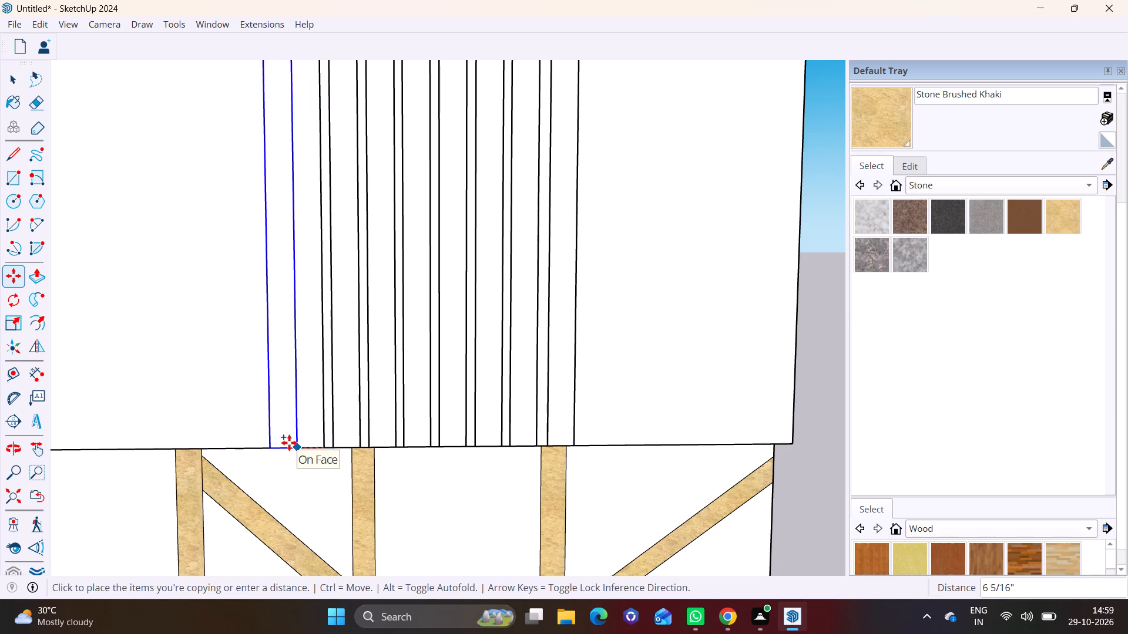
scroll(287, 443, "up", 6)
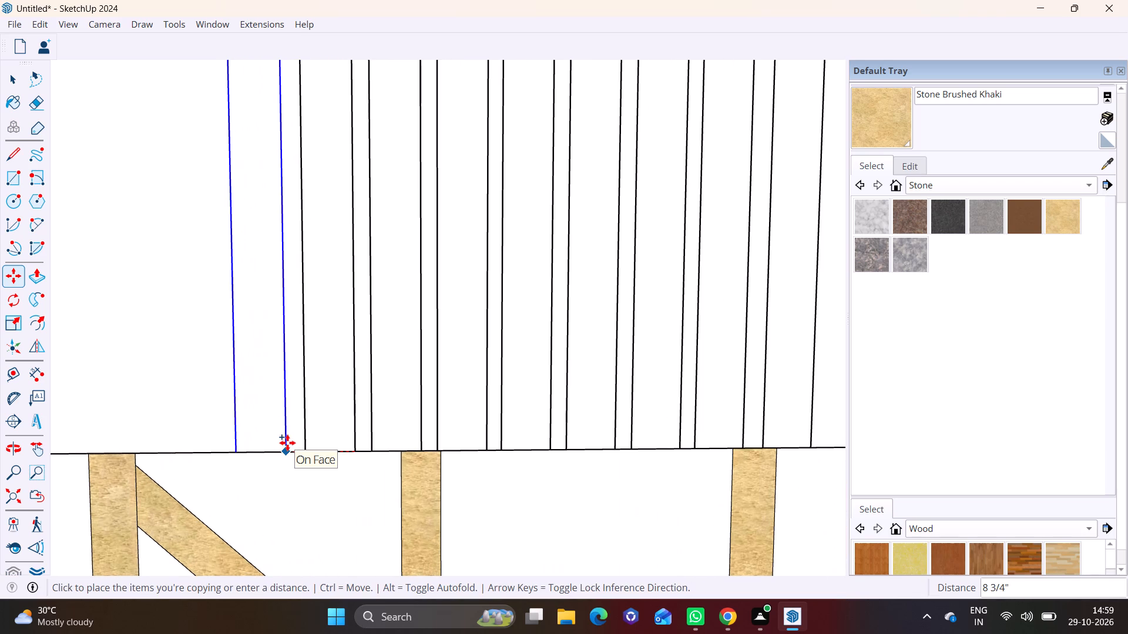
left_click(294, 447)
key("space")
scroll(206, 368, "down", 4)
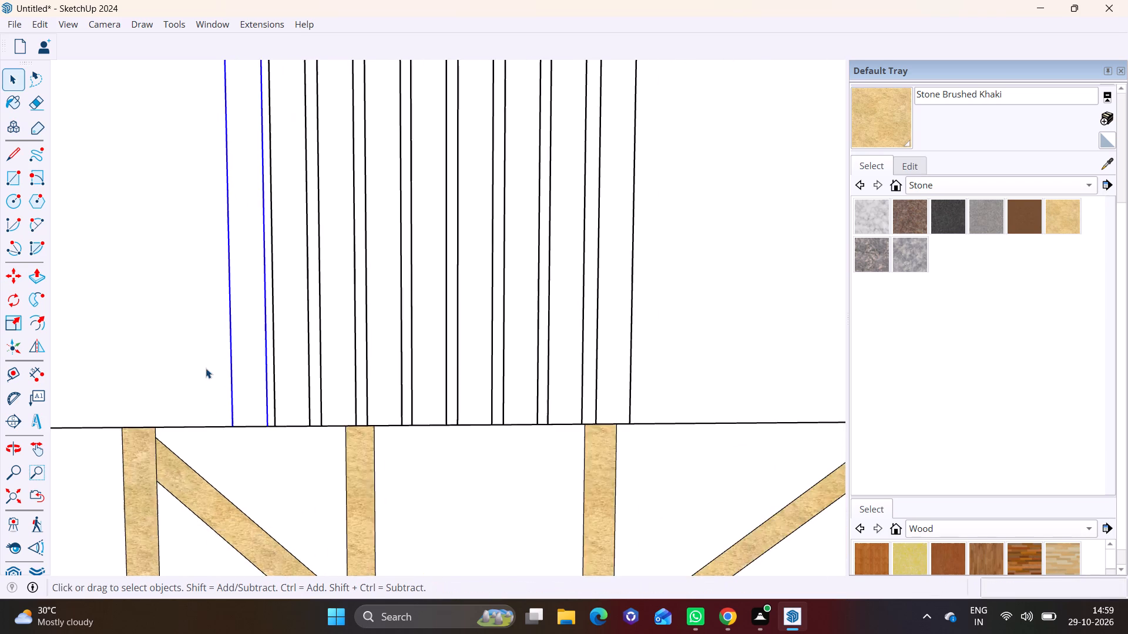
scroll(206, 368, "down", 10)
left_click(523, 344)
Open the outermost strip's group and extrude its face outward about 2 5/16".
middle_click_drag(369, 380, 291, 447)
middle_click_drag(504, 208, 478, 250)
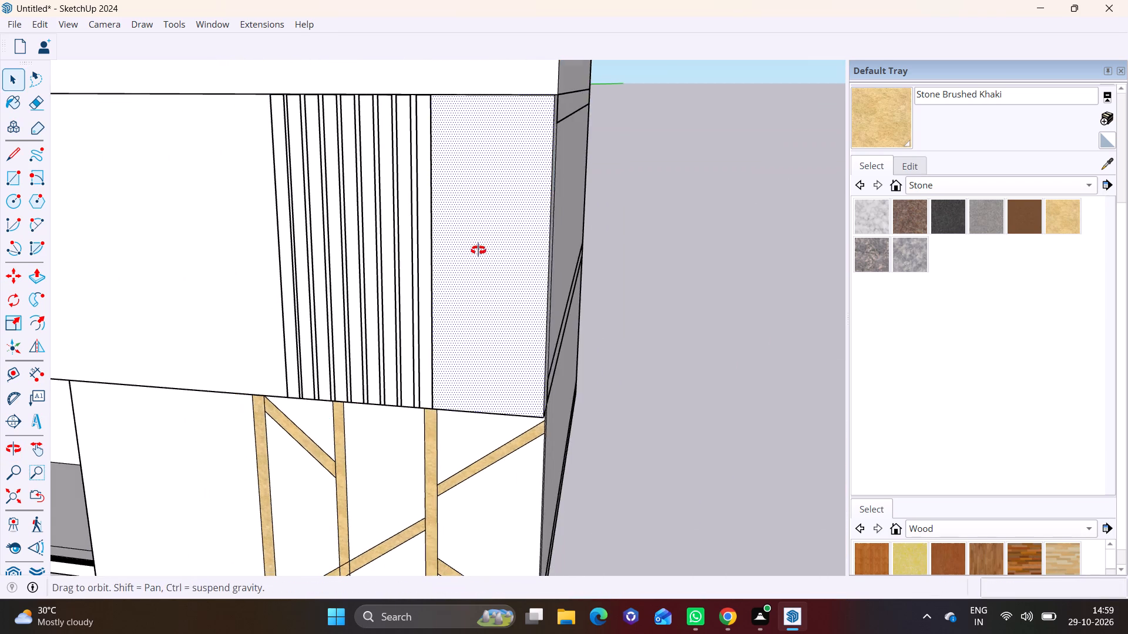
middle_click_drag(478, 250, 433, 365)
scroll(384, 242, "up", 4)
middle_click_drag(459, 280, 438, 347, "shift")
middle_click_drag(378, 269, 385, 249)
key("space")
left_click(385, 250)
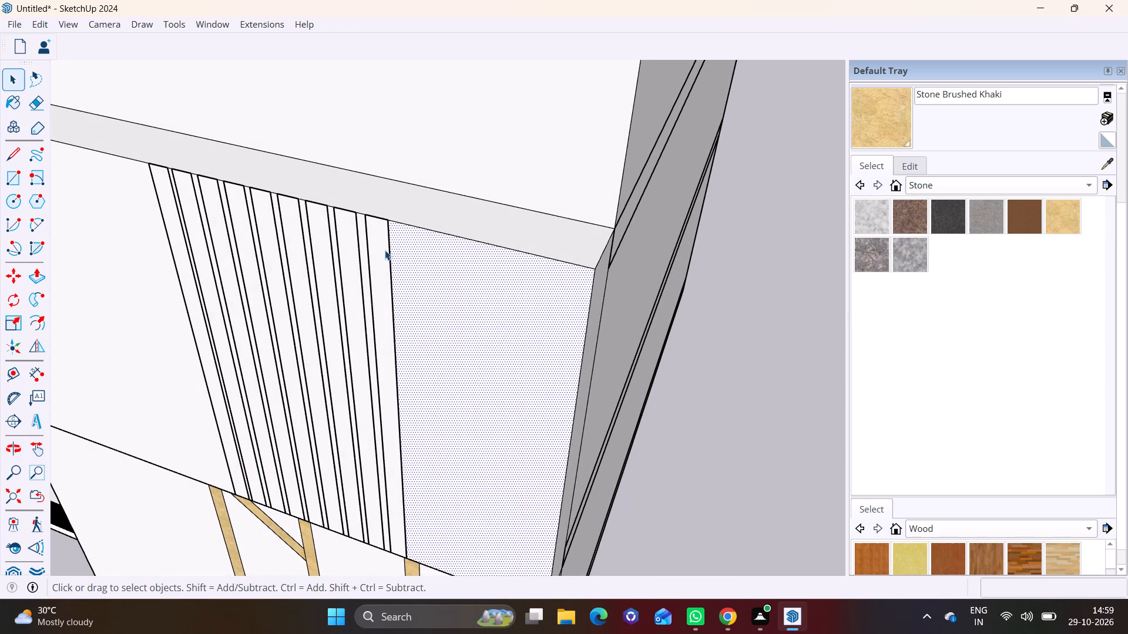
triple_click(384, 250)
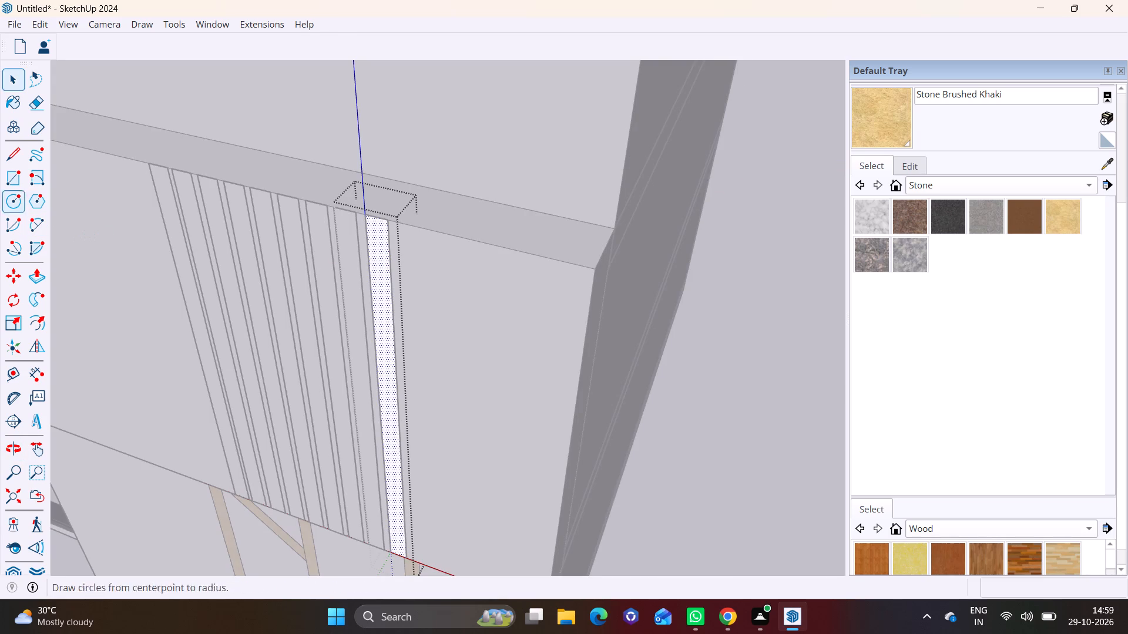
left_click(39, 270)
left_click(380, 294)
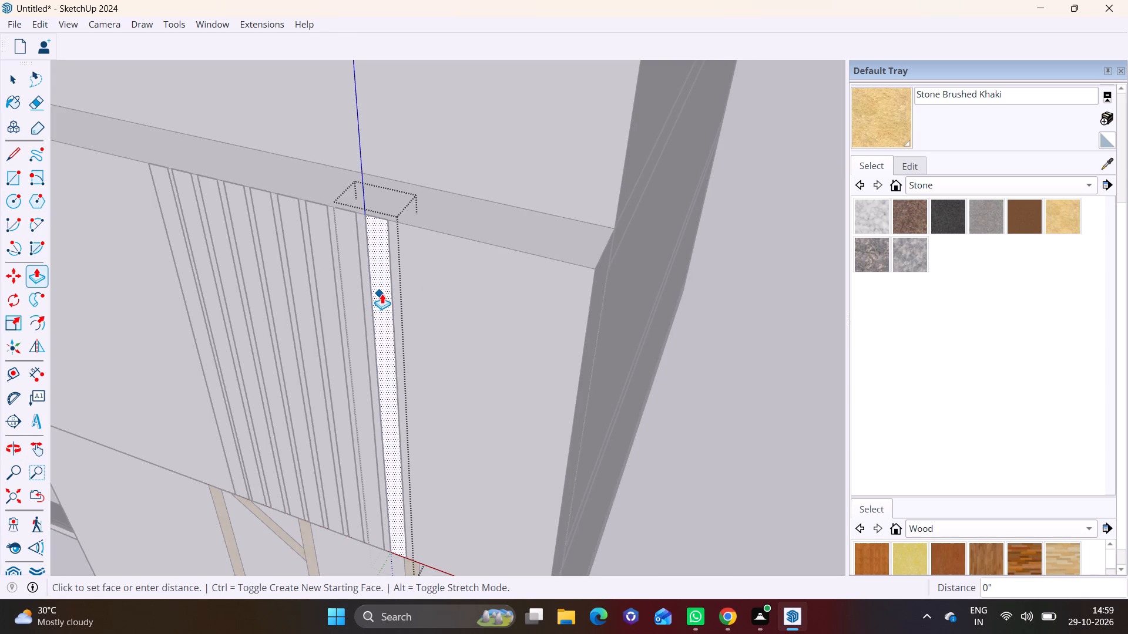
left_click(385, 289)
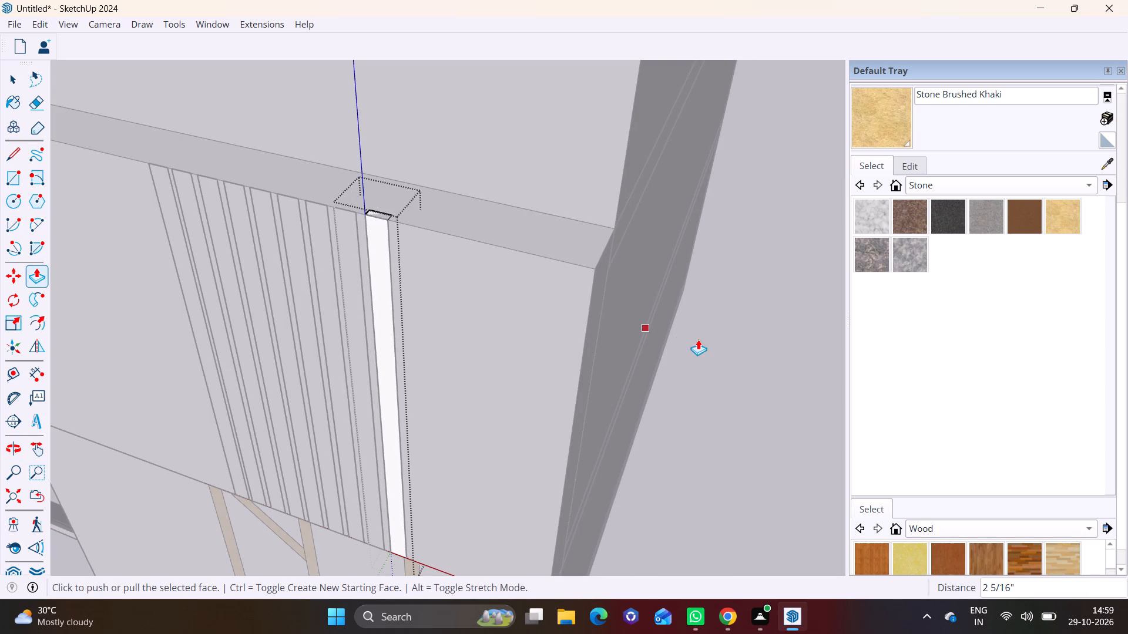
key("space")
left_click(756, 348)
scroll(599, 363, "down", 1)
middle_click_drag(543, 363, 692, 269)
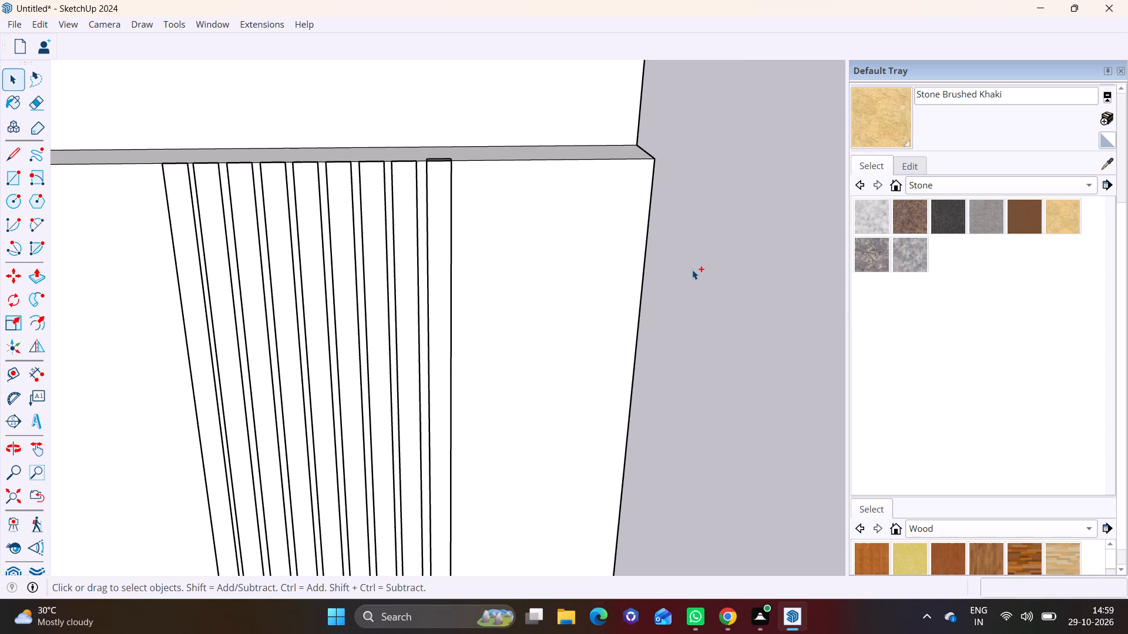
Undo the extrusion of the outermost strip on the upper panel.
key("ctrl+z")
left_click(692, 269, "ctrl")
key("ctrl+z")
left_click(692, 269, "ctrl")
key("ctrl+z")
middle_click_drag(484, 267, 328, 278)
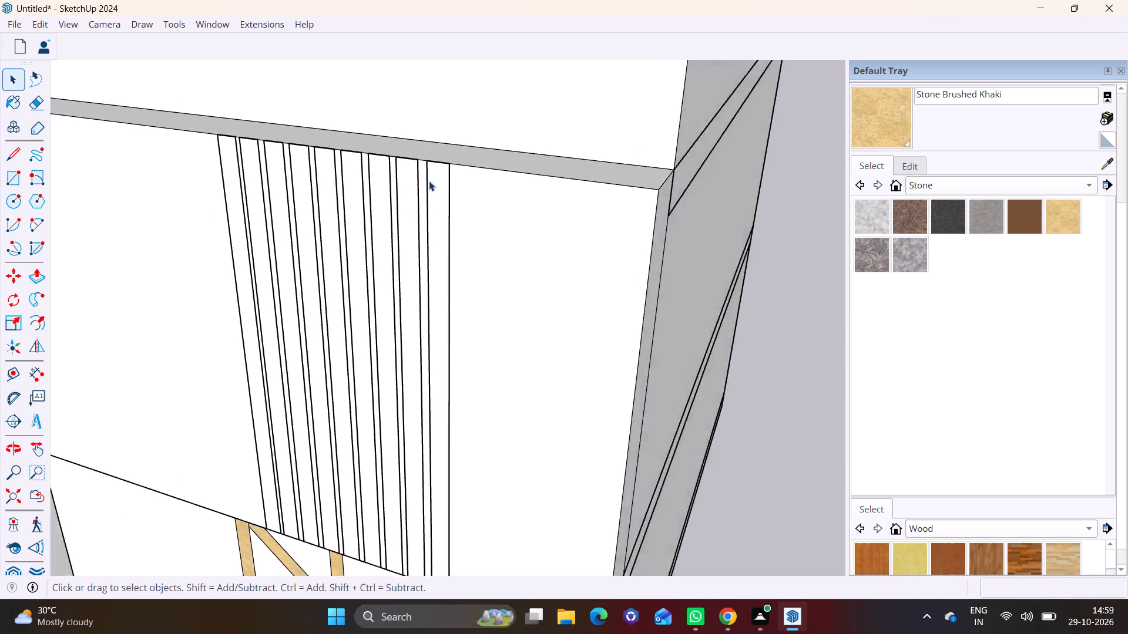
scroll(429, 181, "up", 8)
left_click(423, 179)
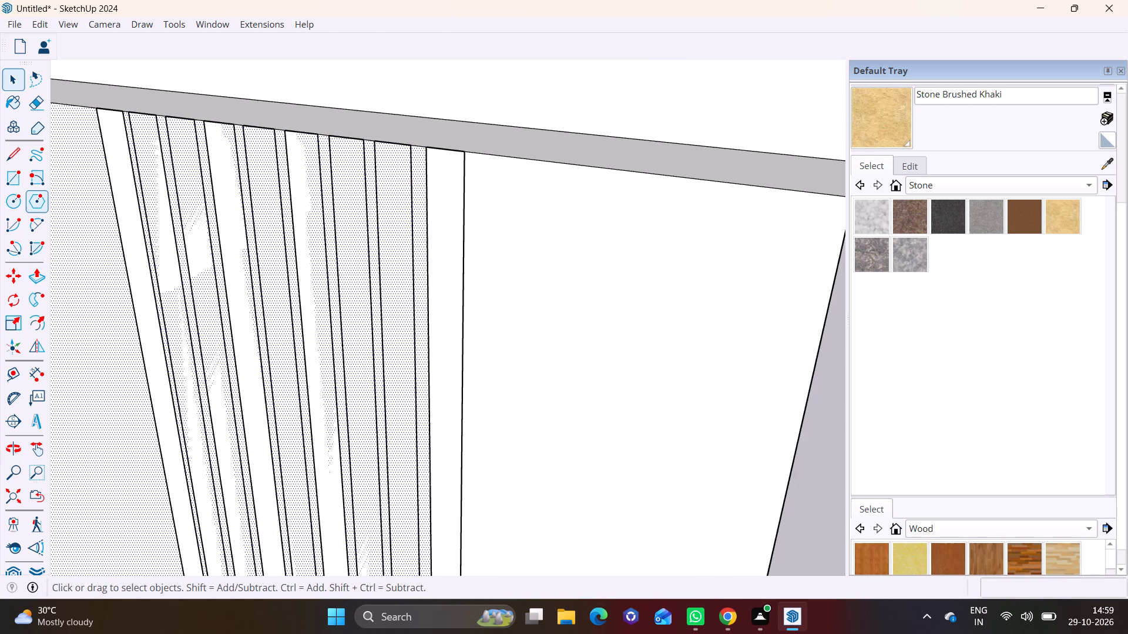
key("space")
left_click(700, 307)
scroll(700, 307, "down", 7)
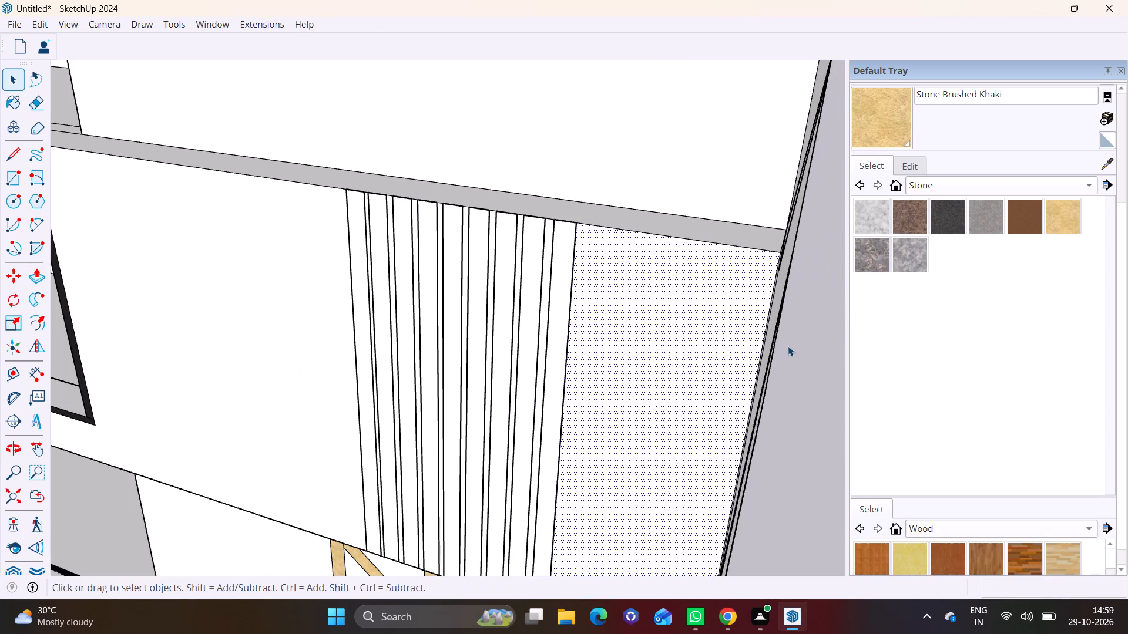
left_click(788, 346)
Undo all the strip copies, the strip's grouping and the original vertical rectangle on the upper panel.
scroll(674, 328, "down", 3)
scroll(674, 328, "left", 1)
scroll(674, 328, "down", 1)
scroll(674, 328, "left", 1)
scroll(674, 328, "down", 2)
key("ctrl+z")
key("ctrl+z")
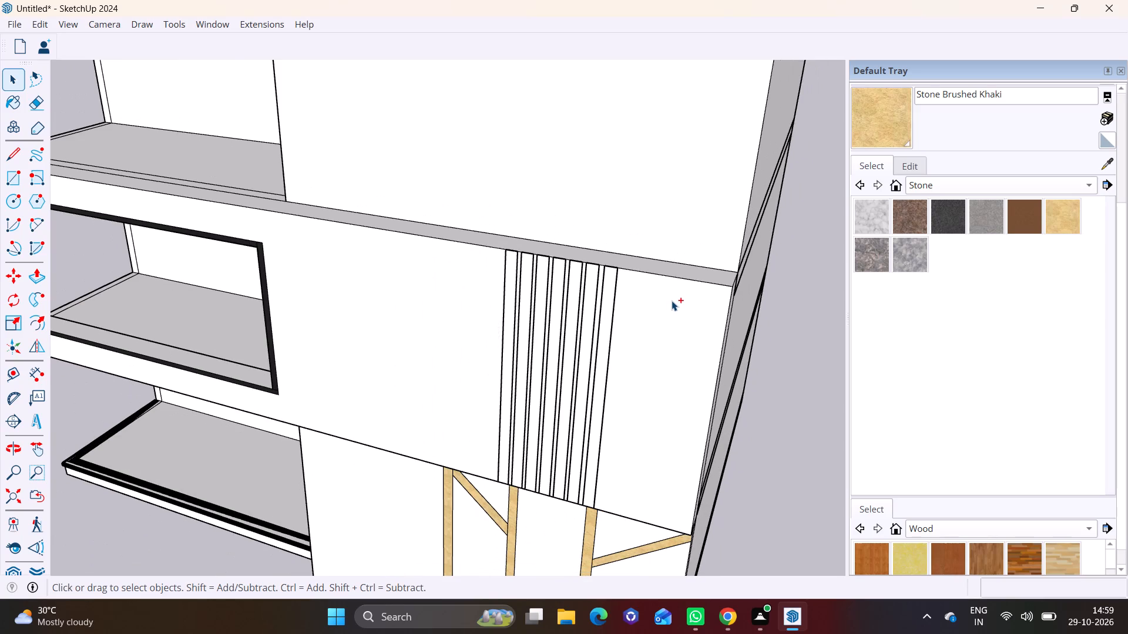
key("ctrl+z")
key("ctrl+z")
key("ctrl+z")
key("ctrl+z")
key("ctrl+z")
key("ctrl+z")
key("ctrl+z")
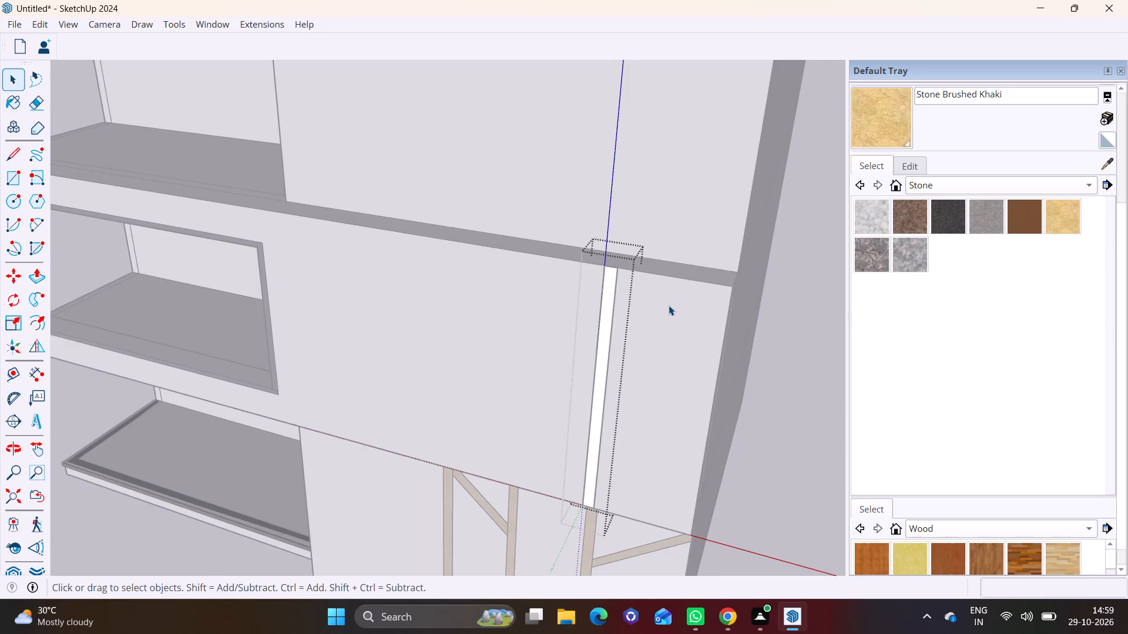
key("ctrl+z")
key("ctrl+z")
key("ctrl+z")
Draw a narrow vertical rectangle about 12' tall on the upper panel, starting above the lower wall's outer vertical strip.
middle_click_drag(646, 319, 590, 240)
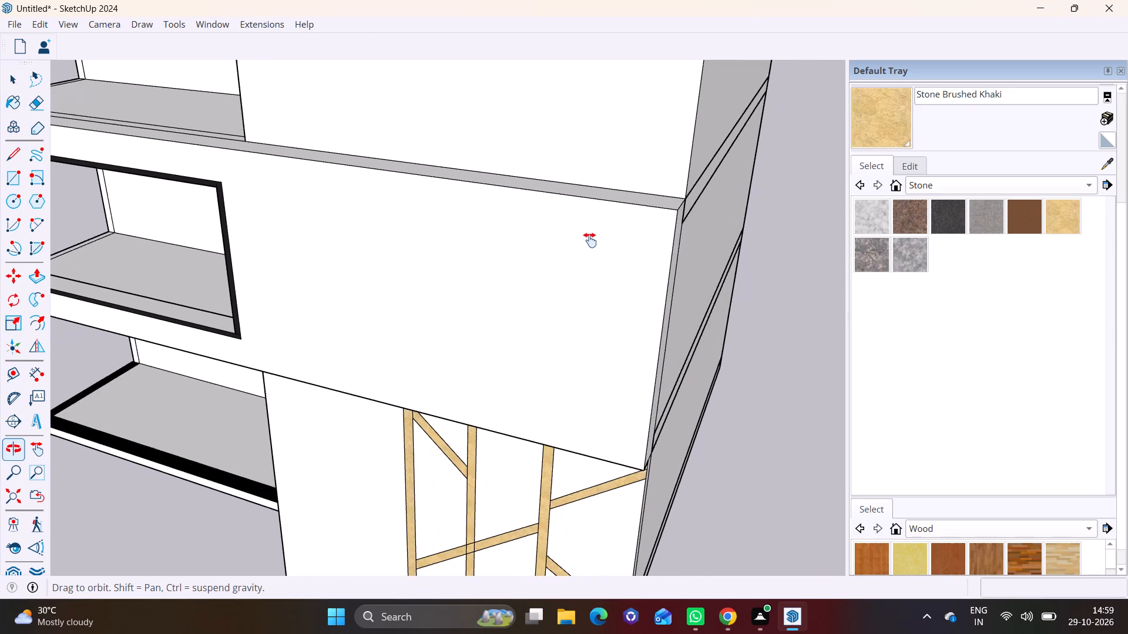
middle_click_drag(590, 240, 583, 231)
left_click(17, 180)
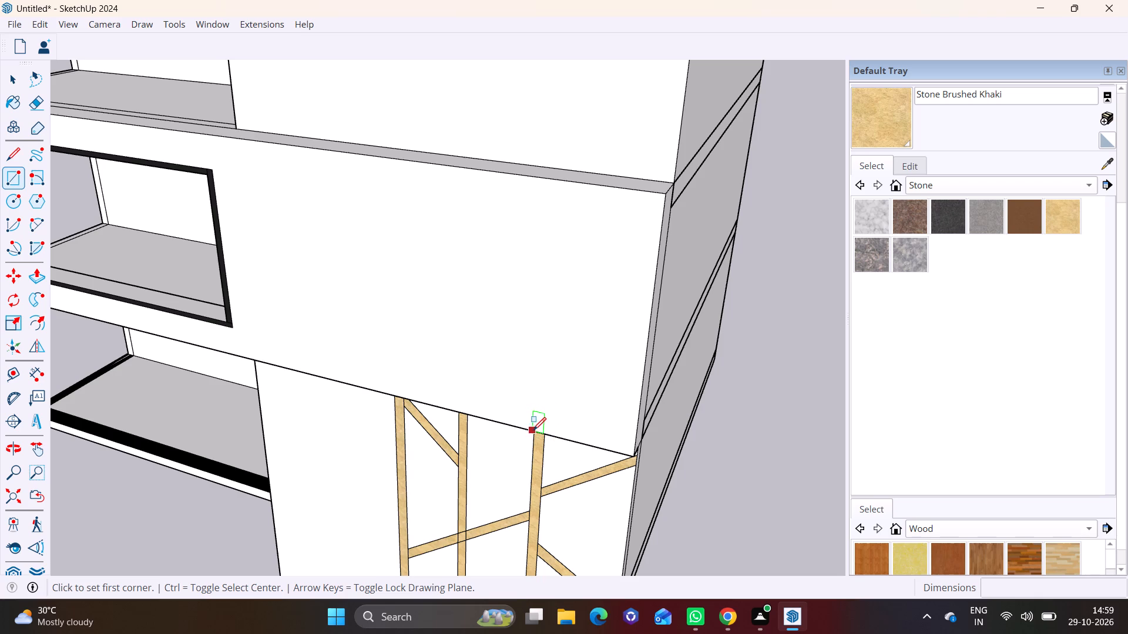
left_click(538, 432)
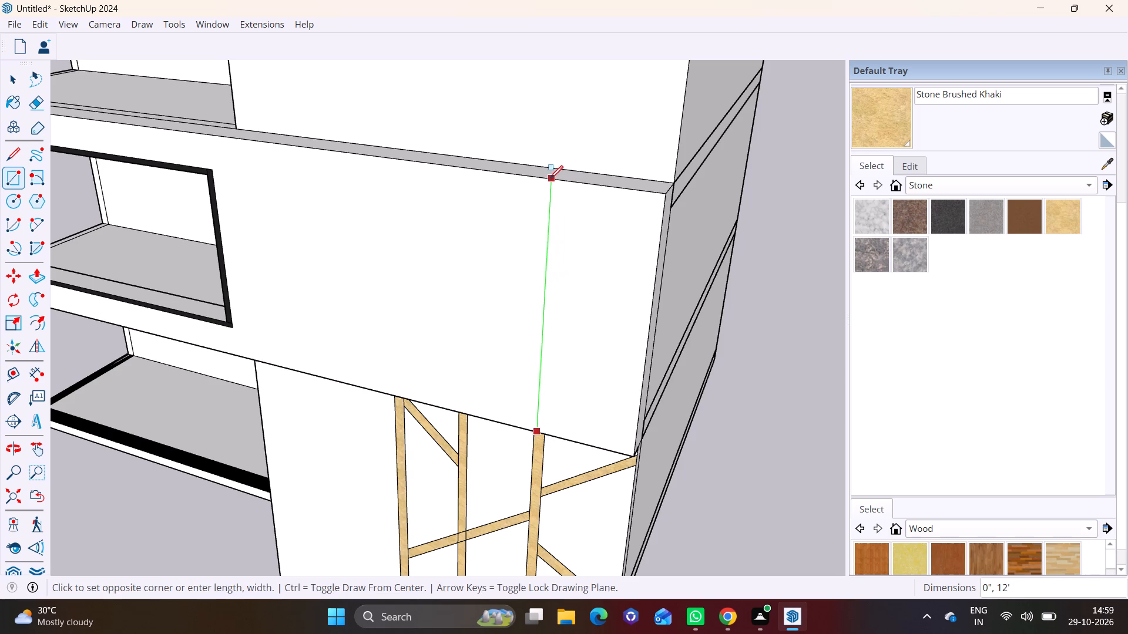
left_click(540, 176)
key("space")
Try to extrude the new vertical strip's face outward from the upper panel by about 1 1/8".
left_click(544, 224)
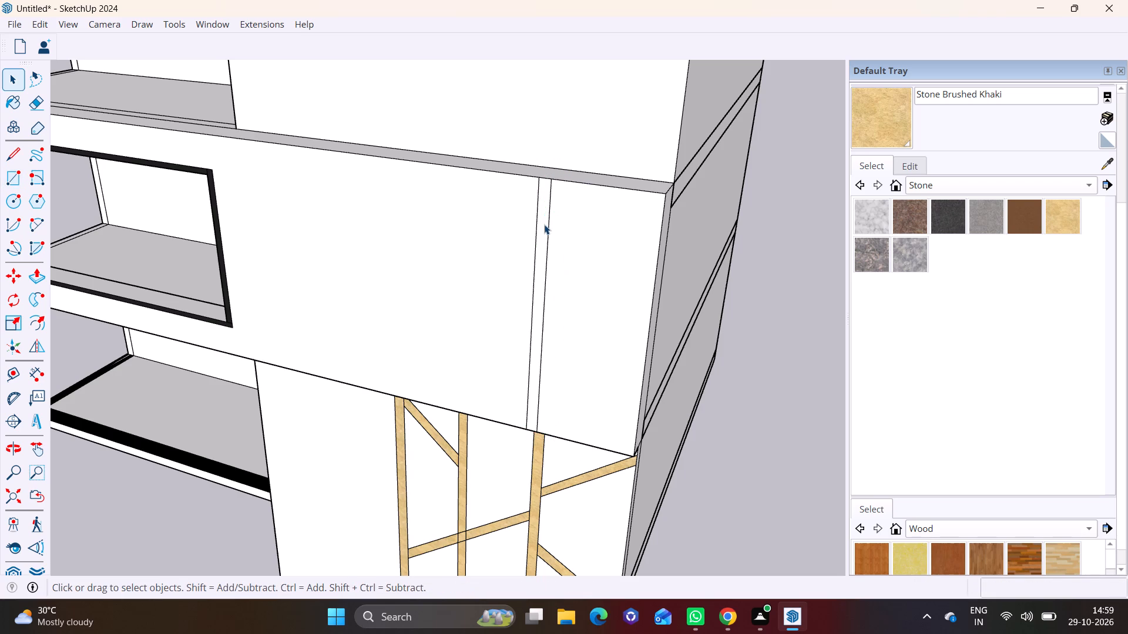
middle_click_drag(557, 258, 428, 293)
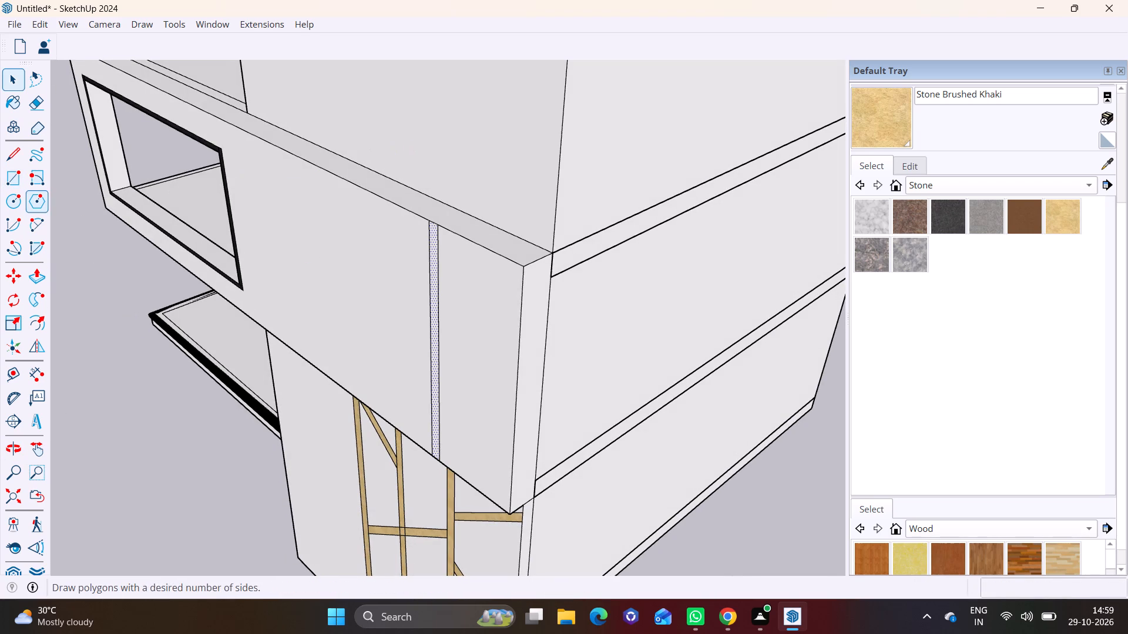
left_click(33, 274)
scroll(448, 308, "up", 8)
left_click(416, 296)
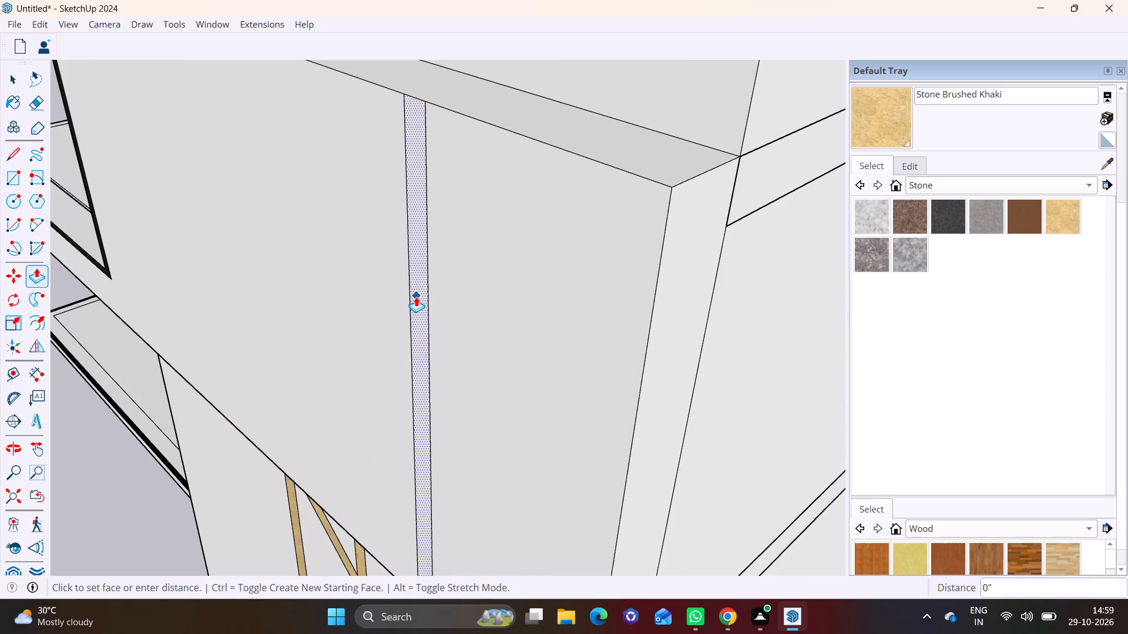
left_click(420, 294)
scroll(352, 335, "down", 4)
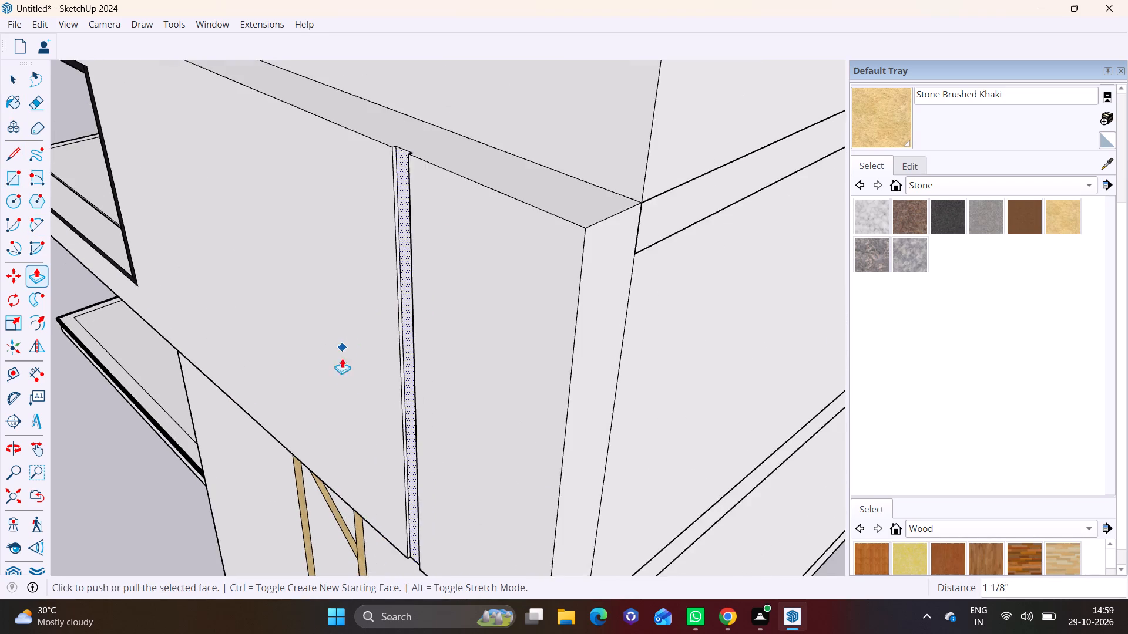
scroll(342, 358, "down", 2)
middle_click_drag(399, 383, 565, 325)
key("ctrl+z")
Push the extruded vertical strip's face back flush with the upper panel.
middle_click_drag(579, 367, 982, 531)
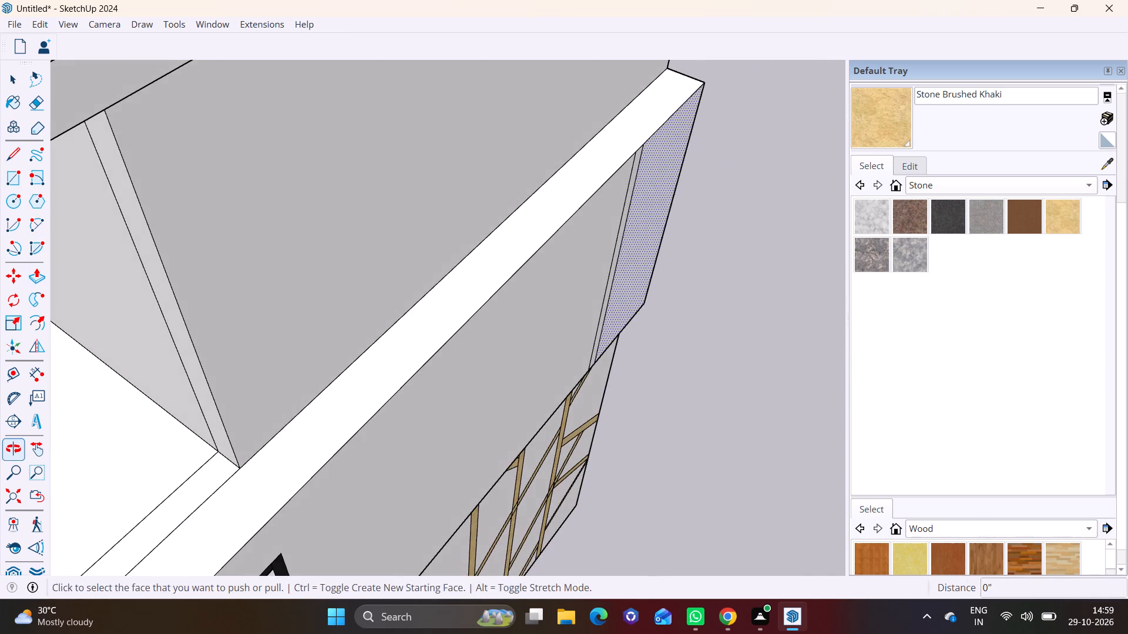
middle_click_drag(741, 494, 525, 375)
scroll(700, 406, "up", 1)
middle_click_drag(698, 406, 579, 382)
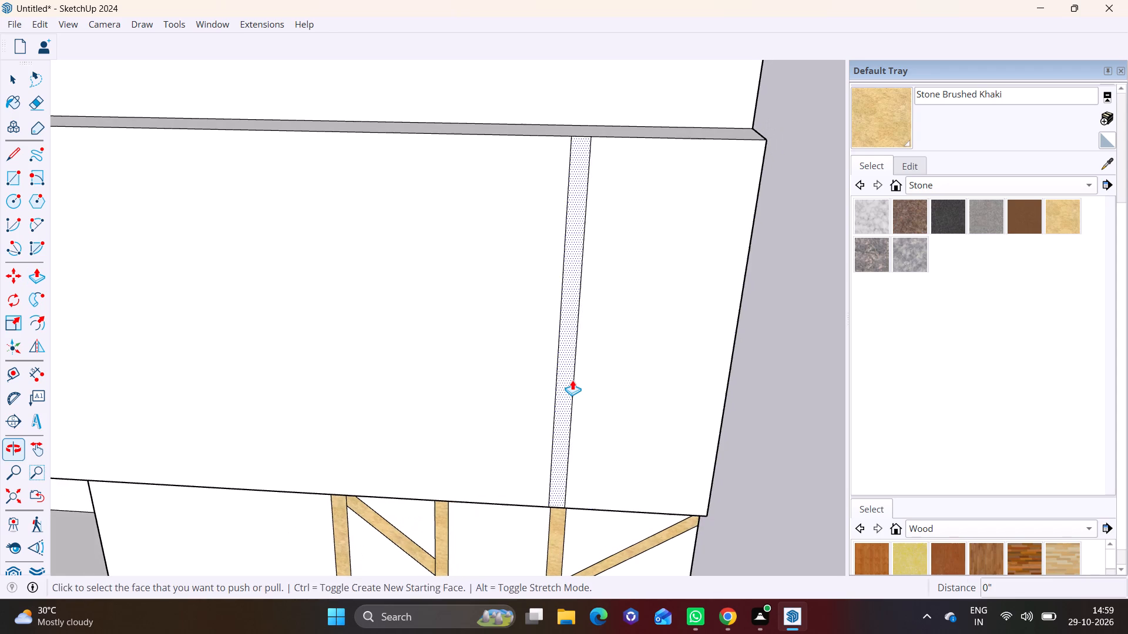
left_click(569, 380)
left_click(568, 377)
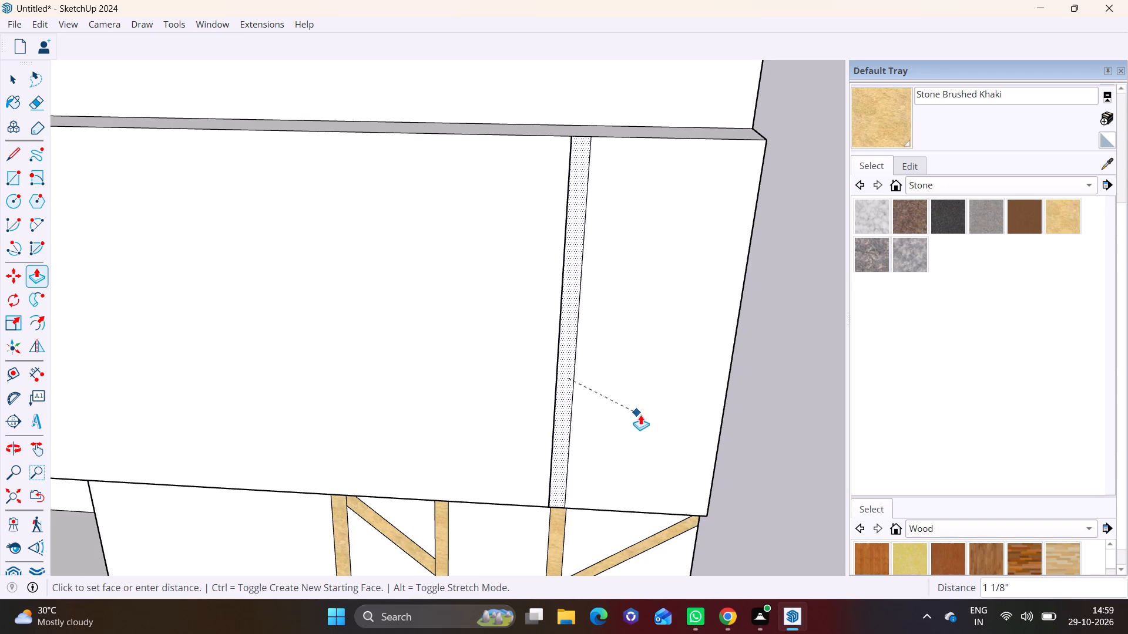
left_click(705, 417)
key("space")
Draw a second vertical rectangle about 5 13/16" wide and 12' tall on the upper panel, just beside the first strip on the window side.
middle_click_drag(885, 487, 887, 389)
middle_click_drag(659, 446, 693, 419)
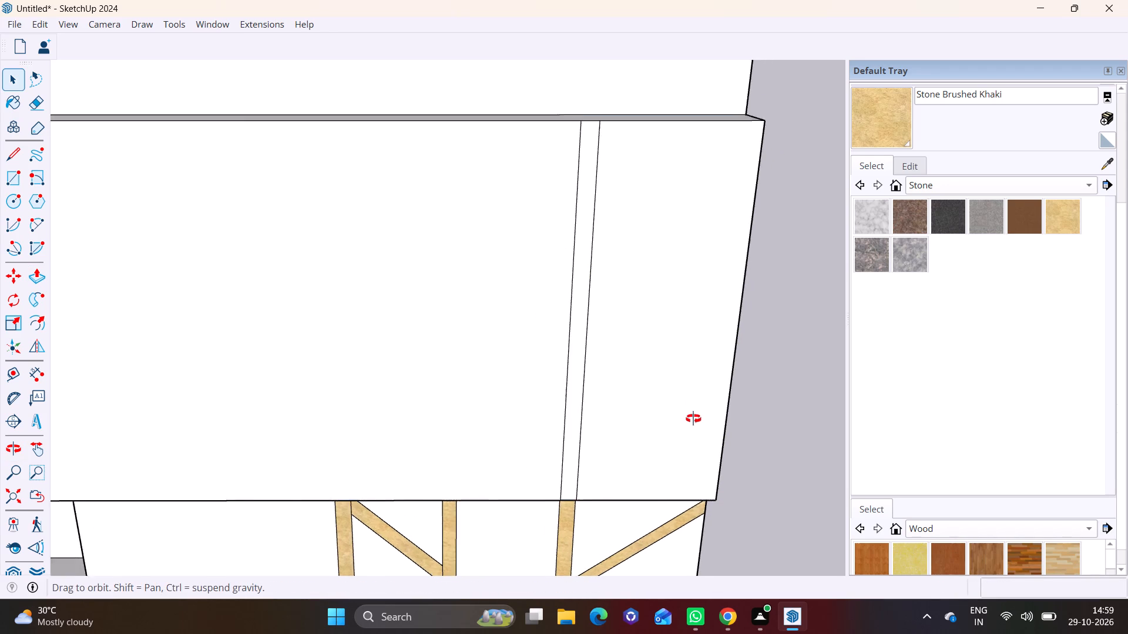
middle_click_drag(693, 419, 634, 366)
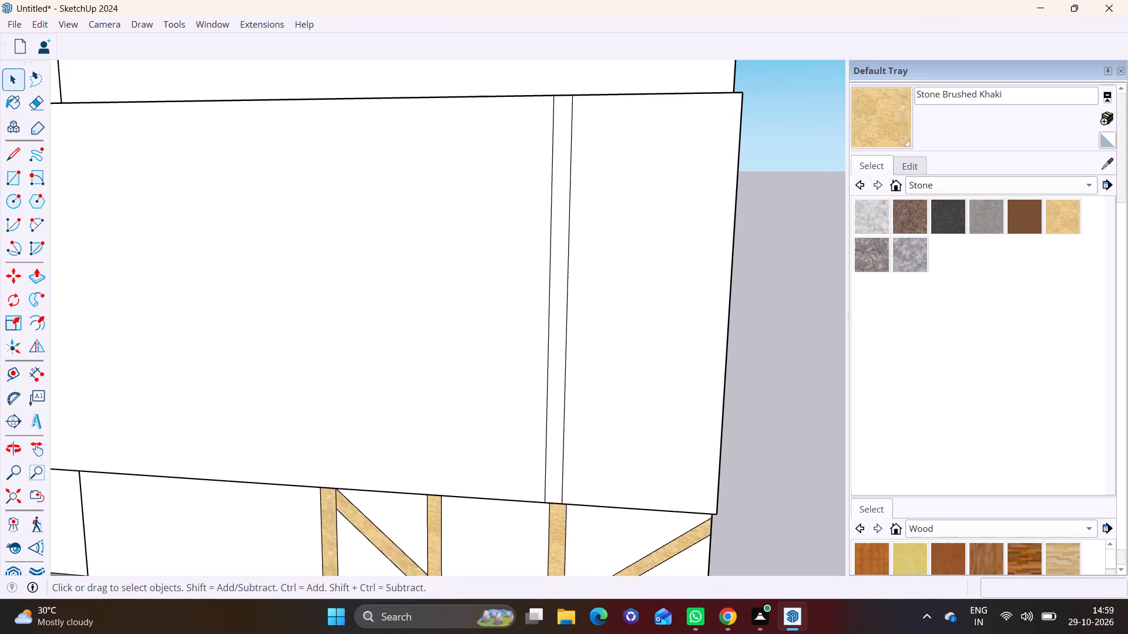
left_click(18, 180)
scroll(567, 495, "up", 5)
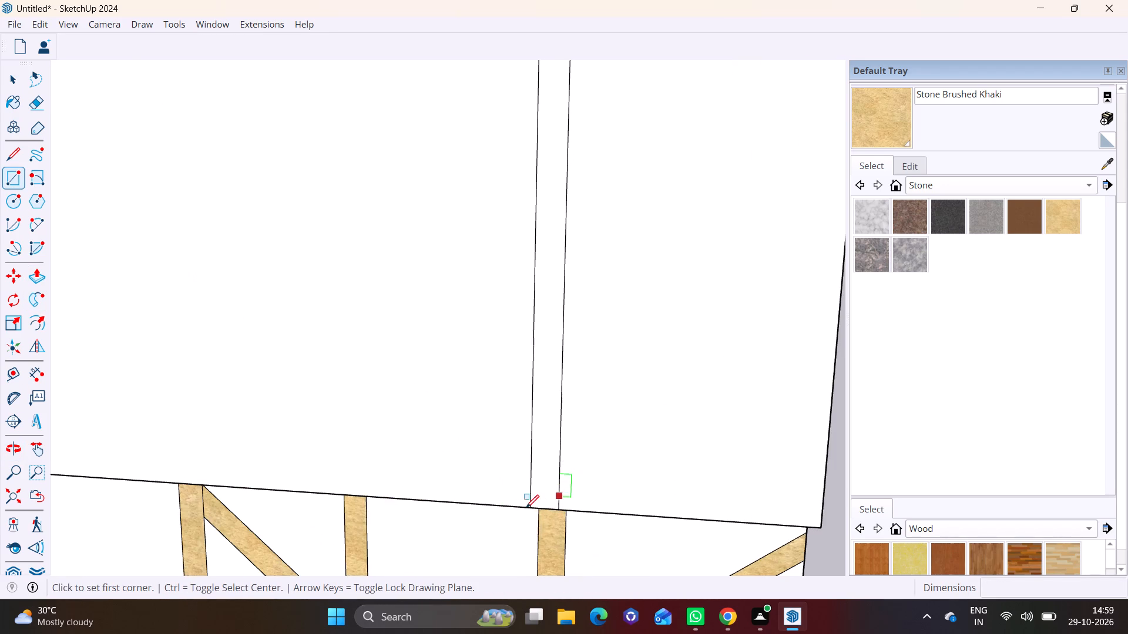
left_click(513, 508)
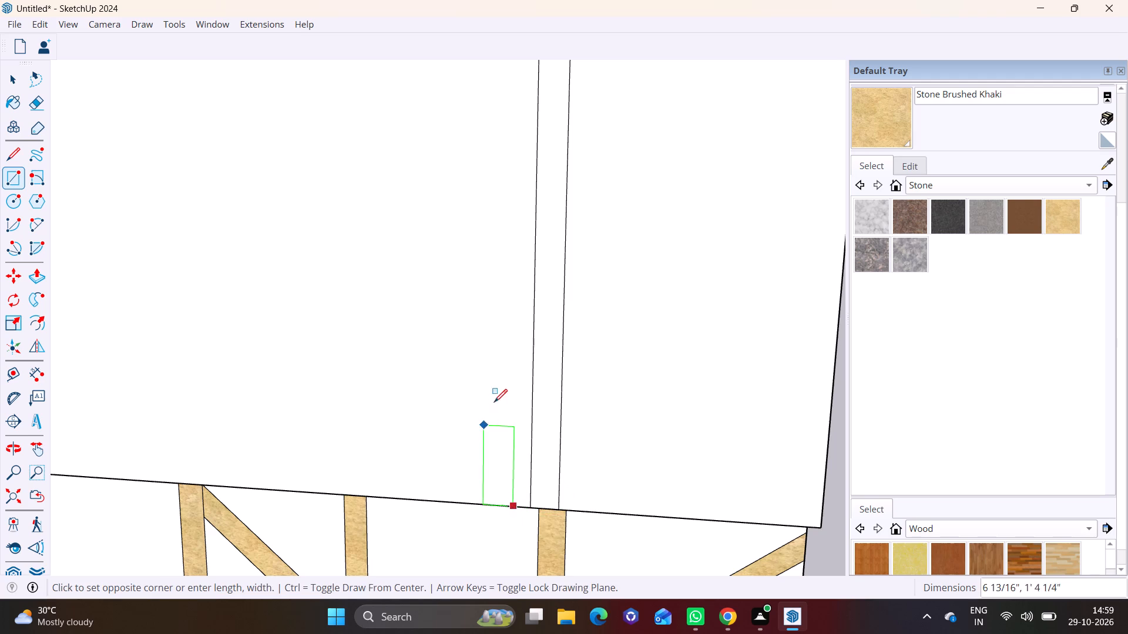
middle_click_drag(497, 238, 452, 464, "shift")
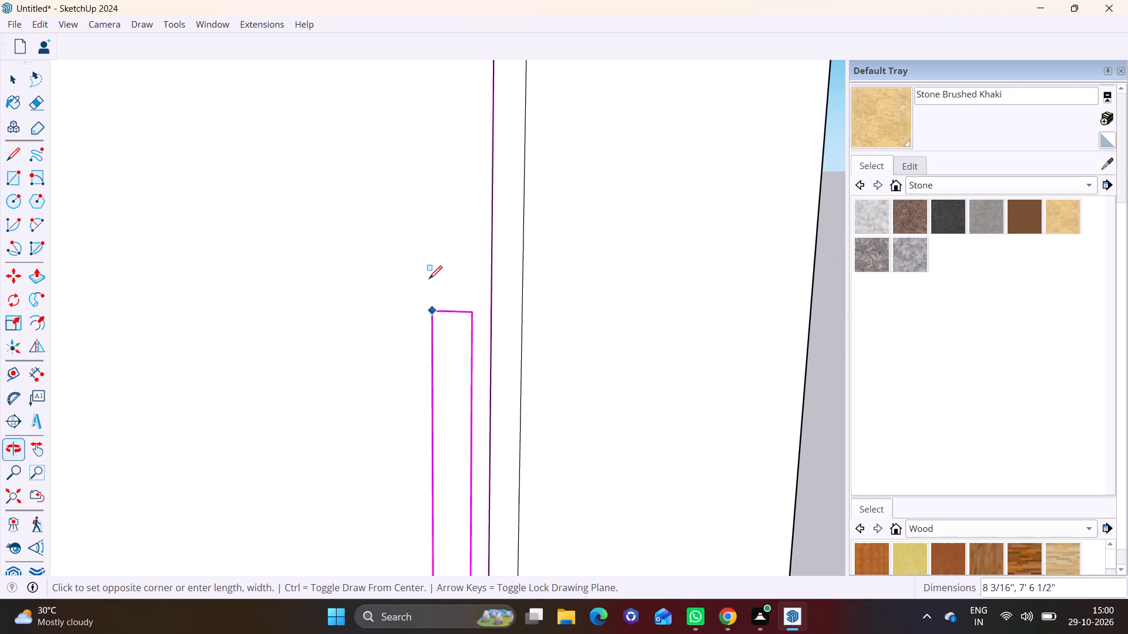
scroll(429, 262, "down", 6)
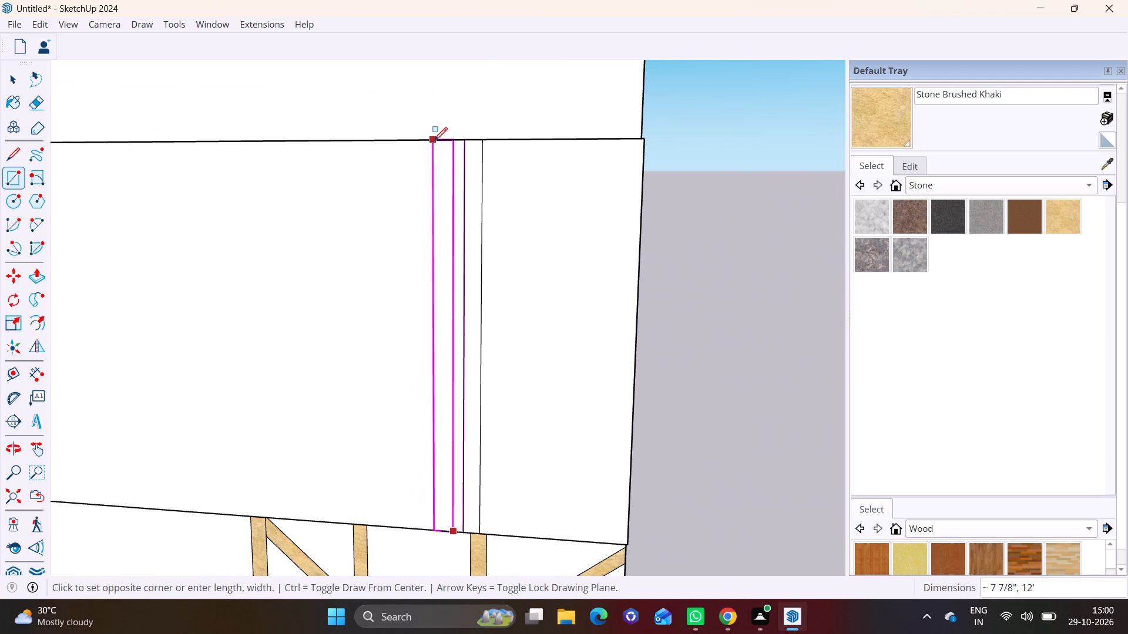
left_click(438, 140)
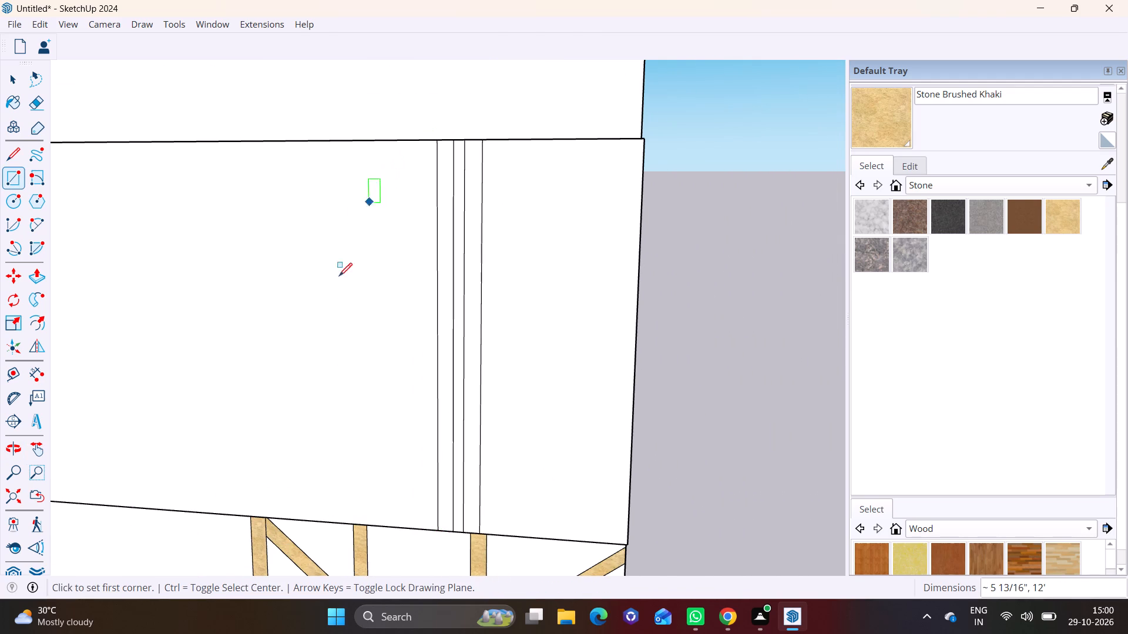
Draw five more vertical rectangles, each about 5 1/2" wide and 12' tall, closely spaced in a row from the second strip toward the window.
left_click(429, 528)
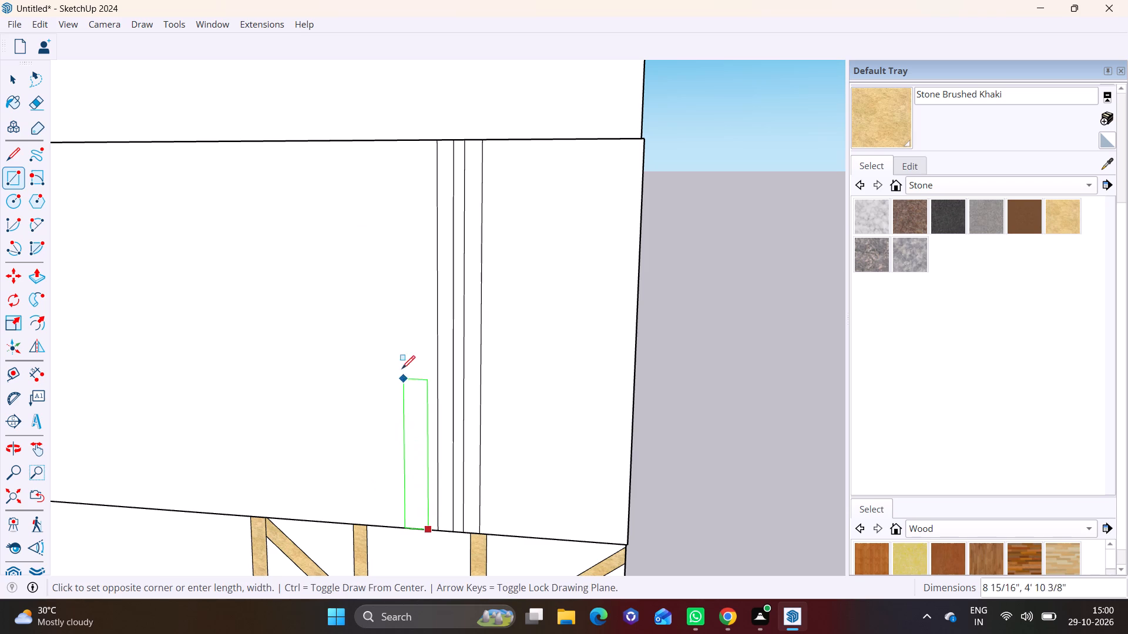
left_click(412, 141)
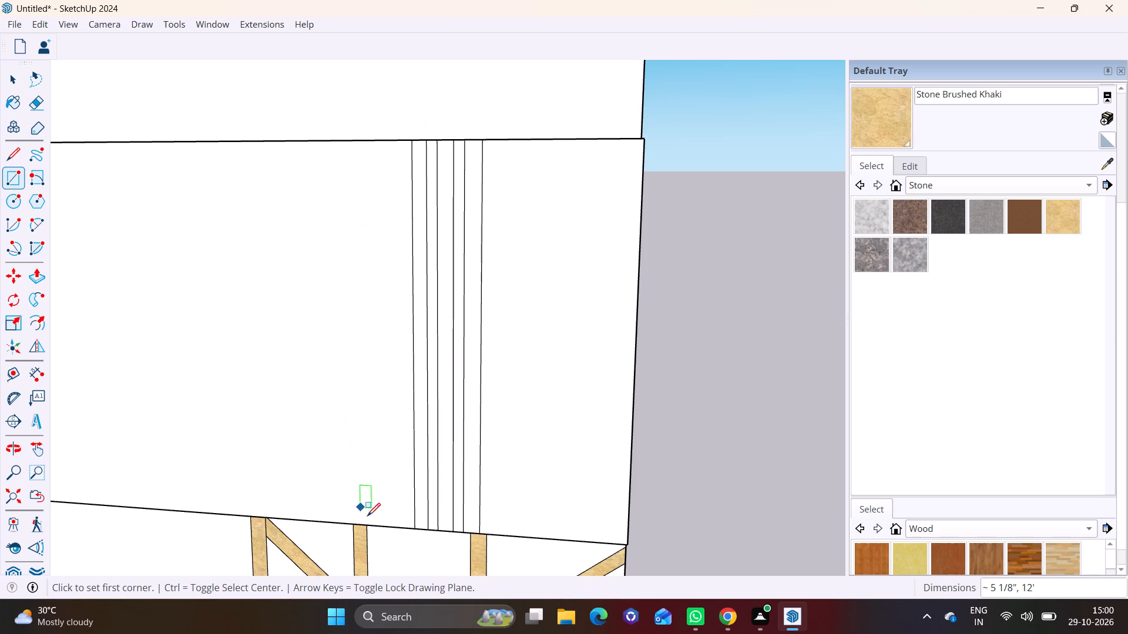
left_click(406, 529)
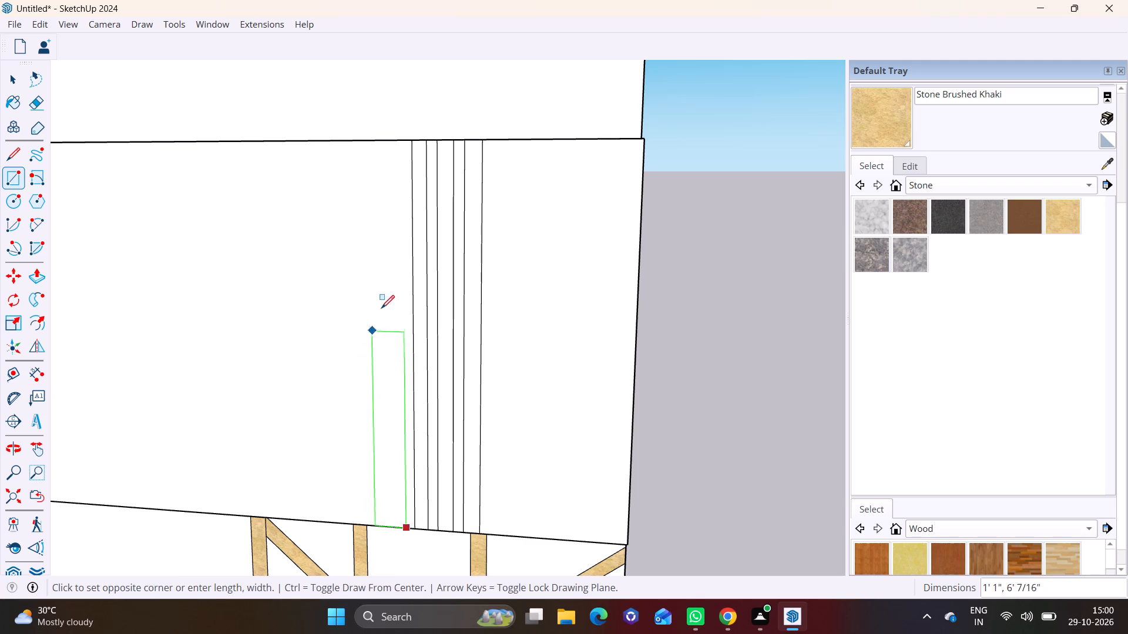
left_click(387, 140)
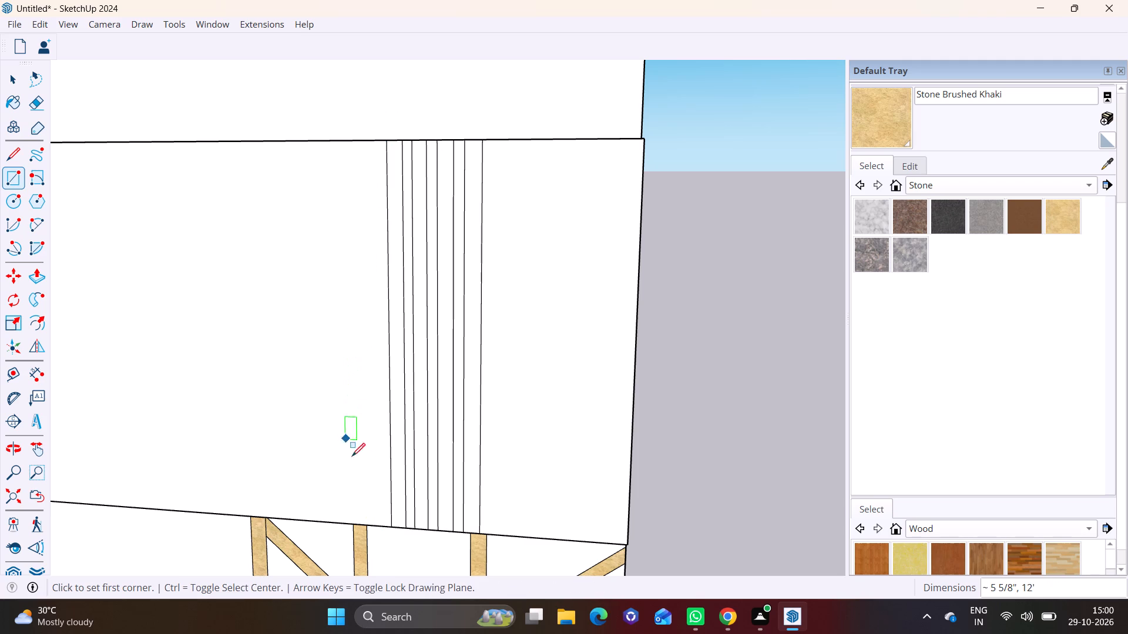
left_click(381, 527)
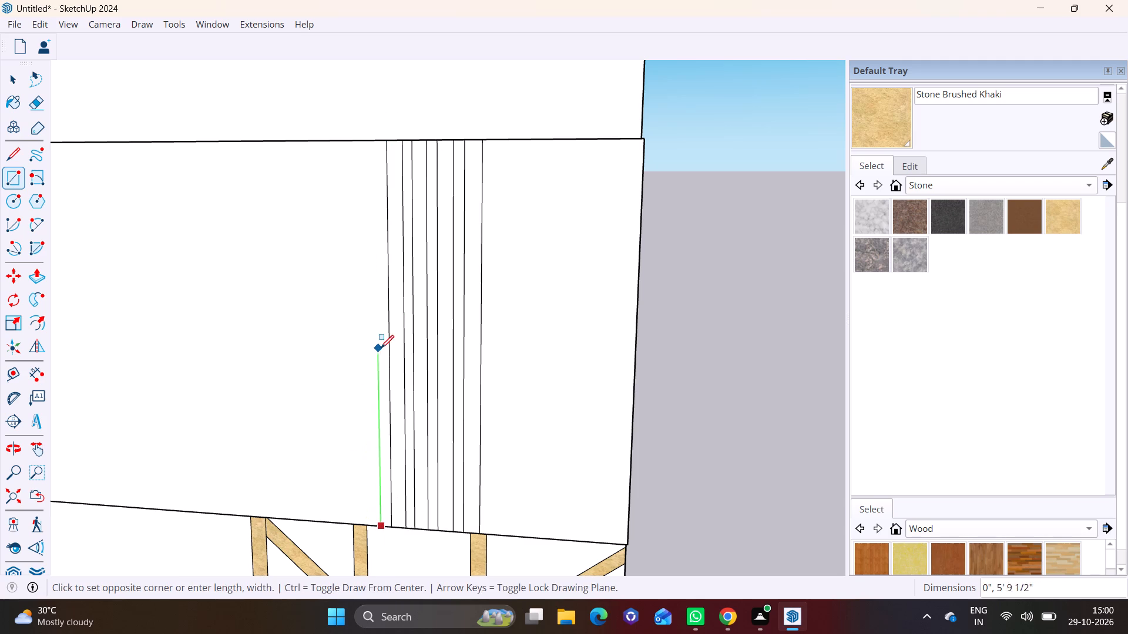
left_click(360, 143)
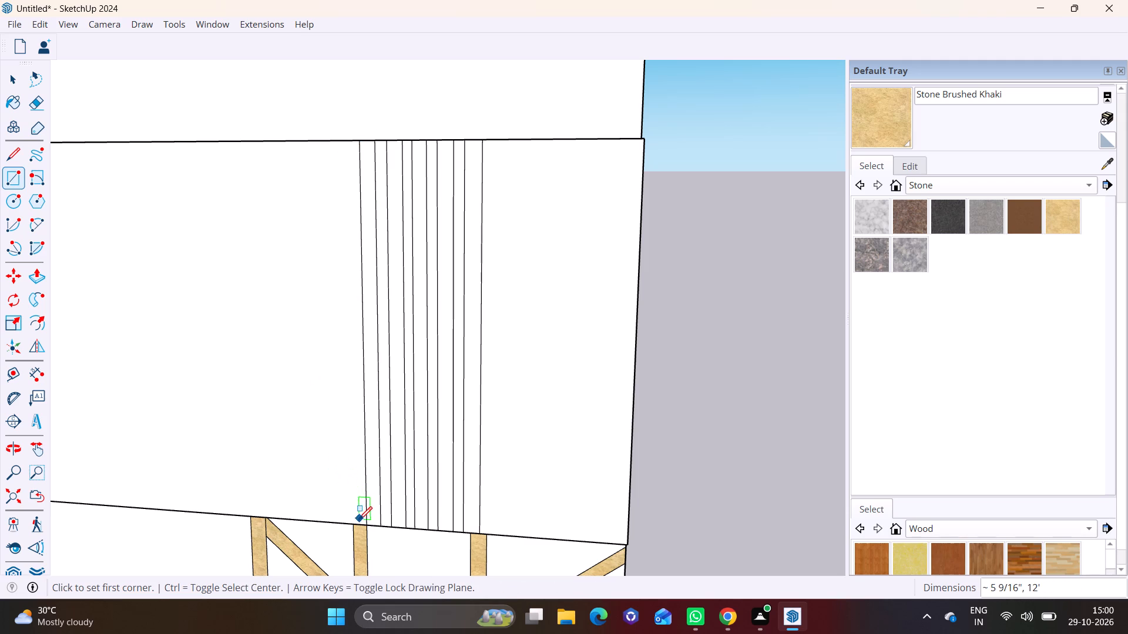
left_click(357, 523)
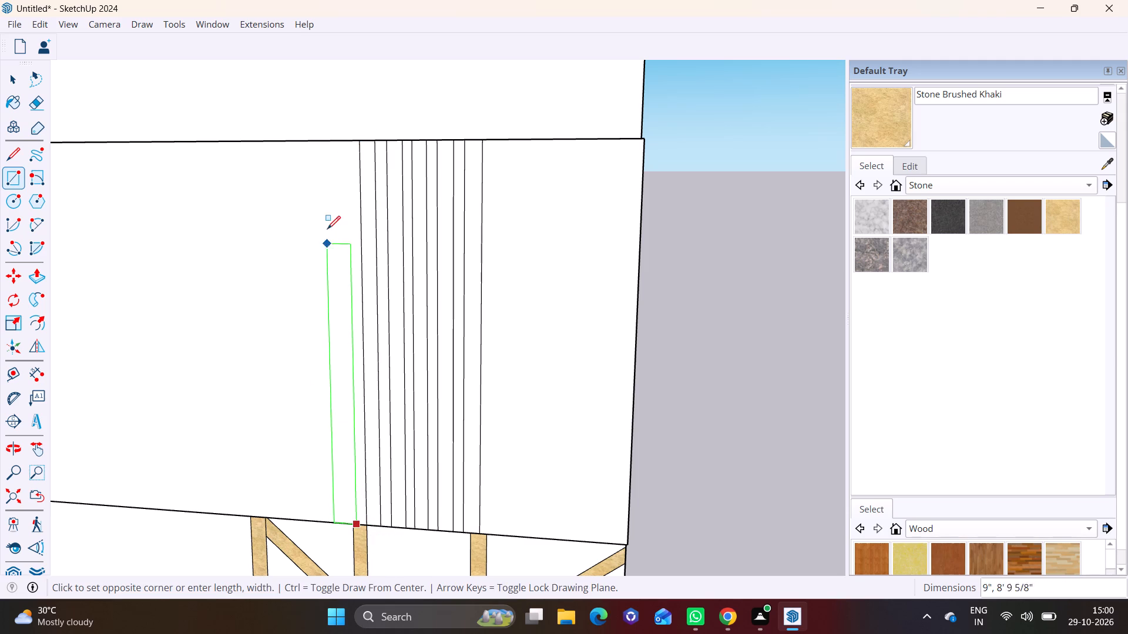
left_click(334, 142)
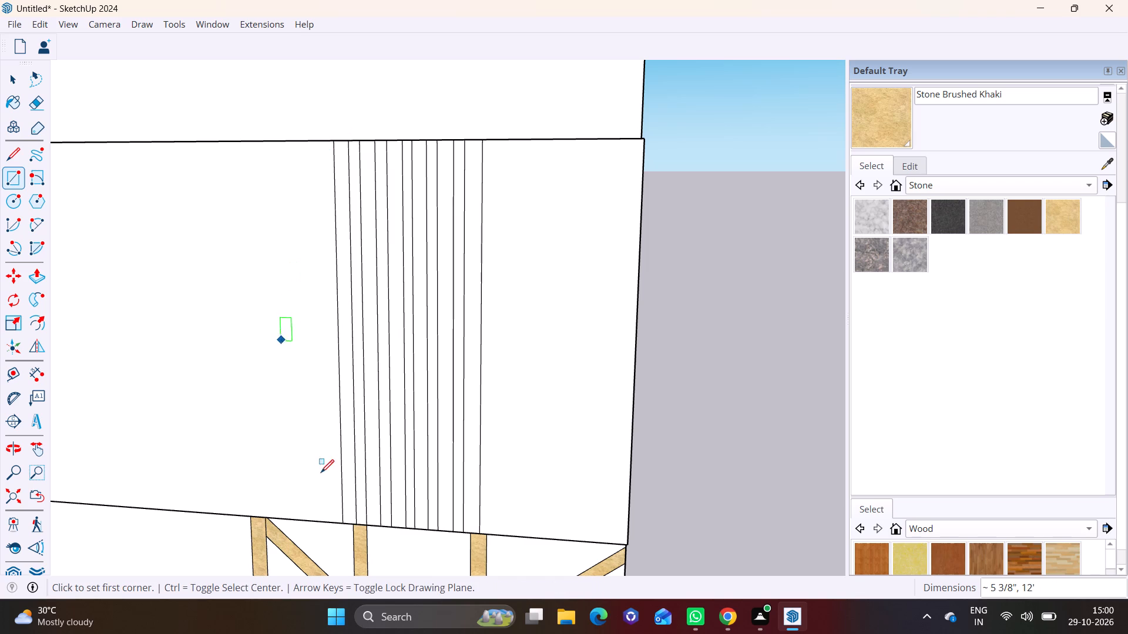
left_click(333, 524)
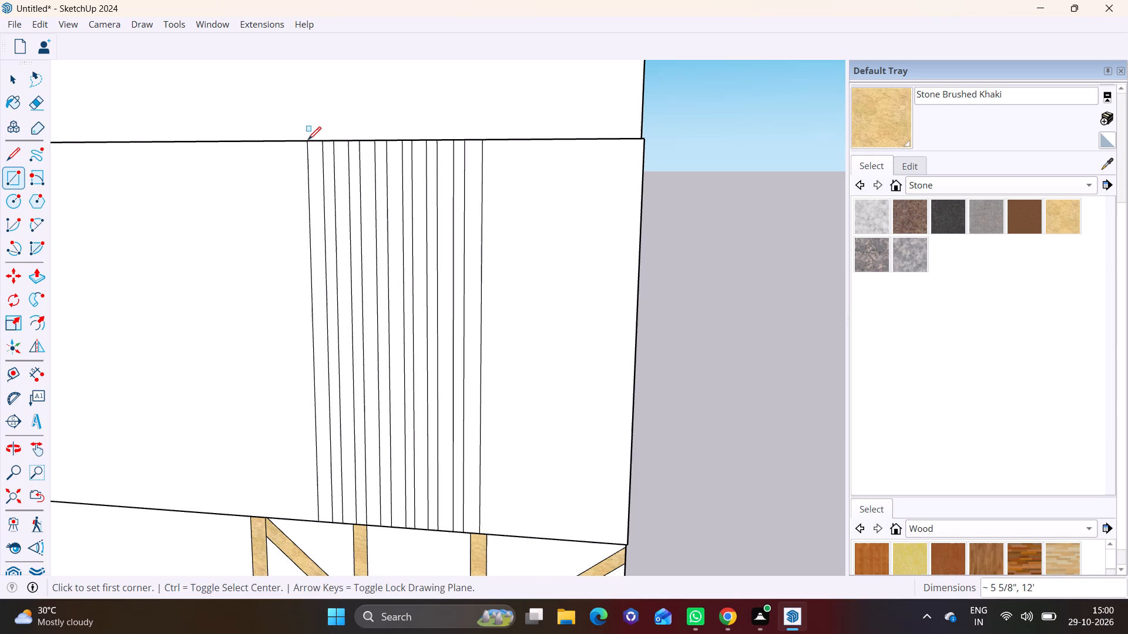
left_click(308, 140)
Extrude the strip nearest the block's corner outward from the upper panel by about 2 7/8".
middle_click_drag(596, 352, 472, 430)
scroll(427, 232, "up", 4)
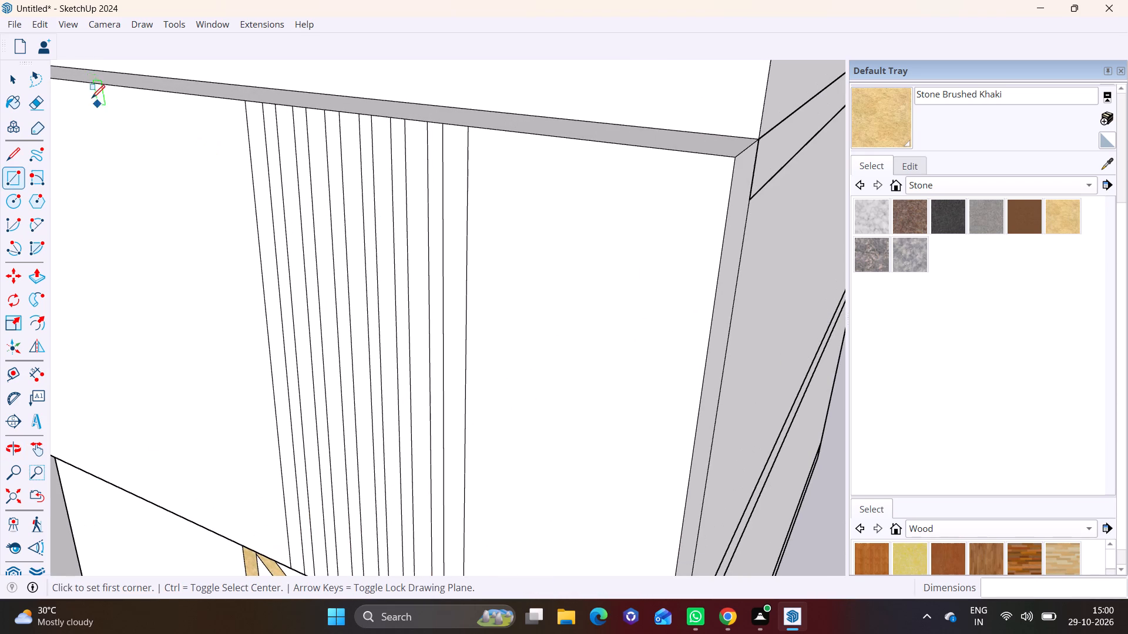
left_click(14, 79)
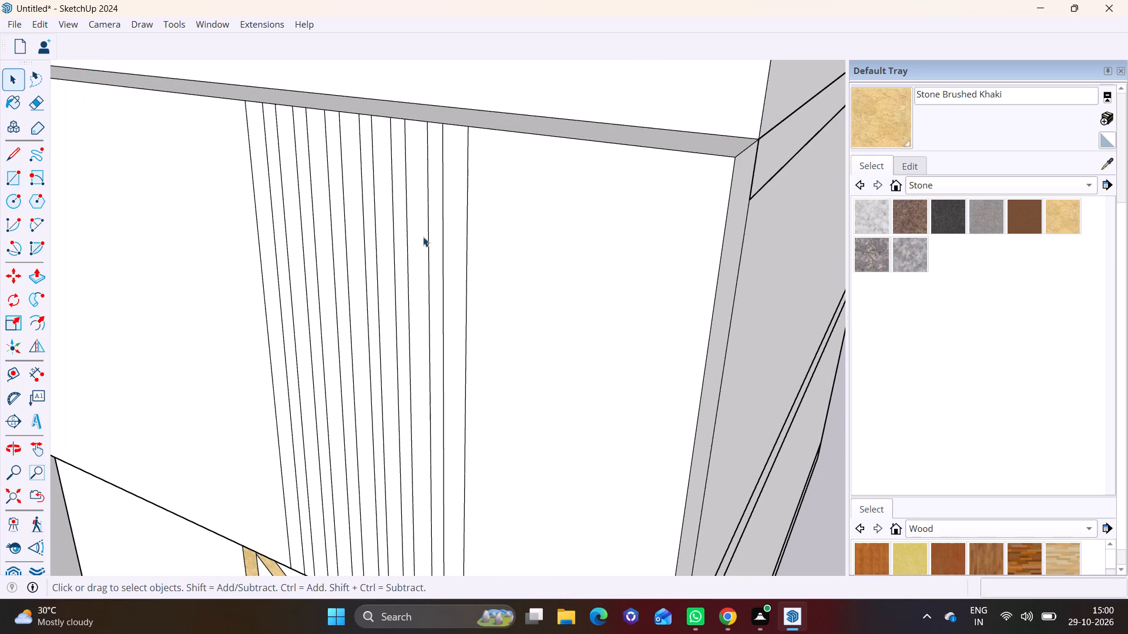
left_click(448, 240)
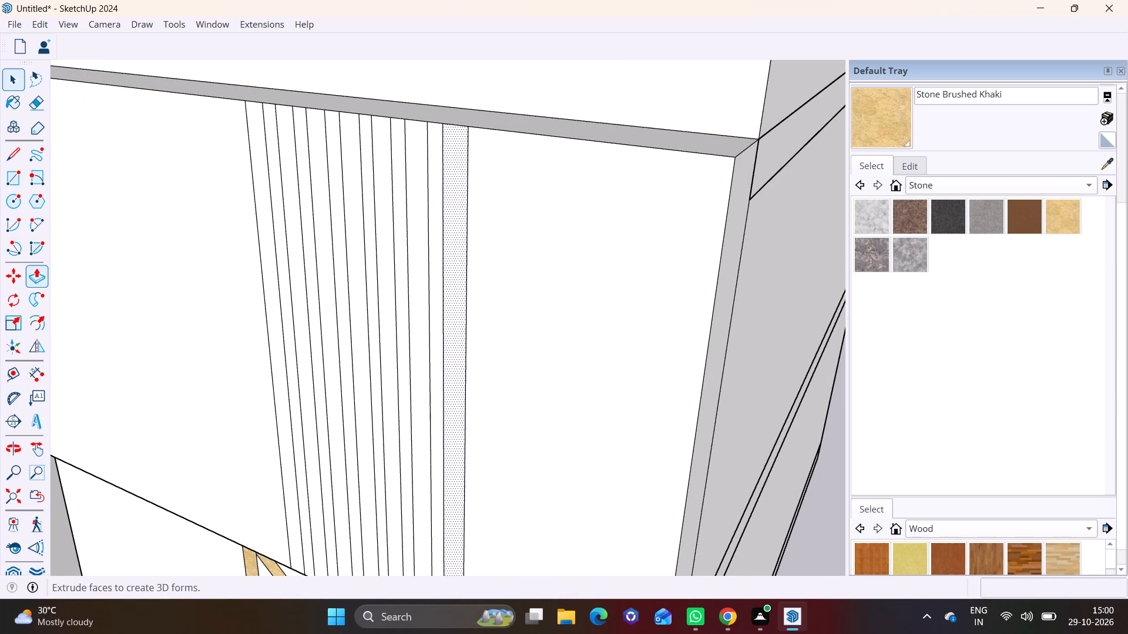
left_click(42, 274)
left_click(449, 355)
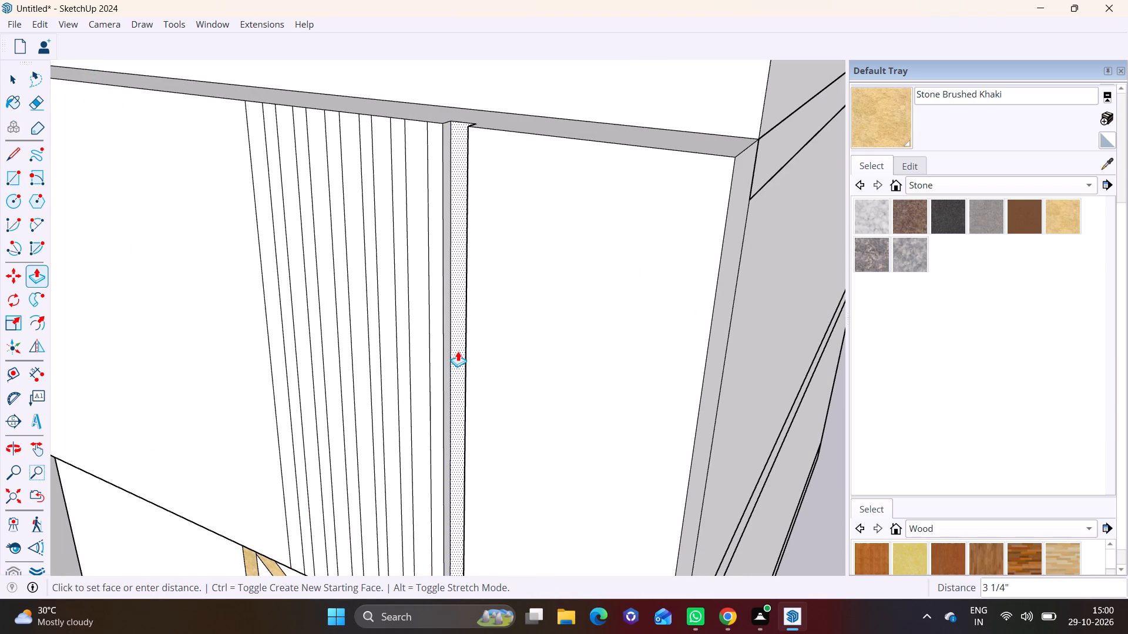
left_click(456, 351)
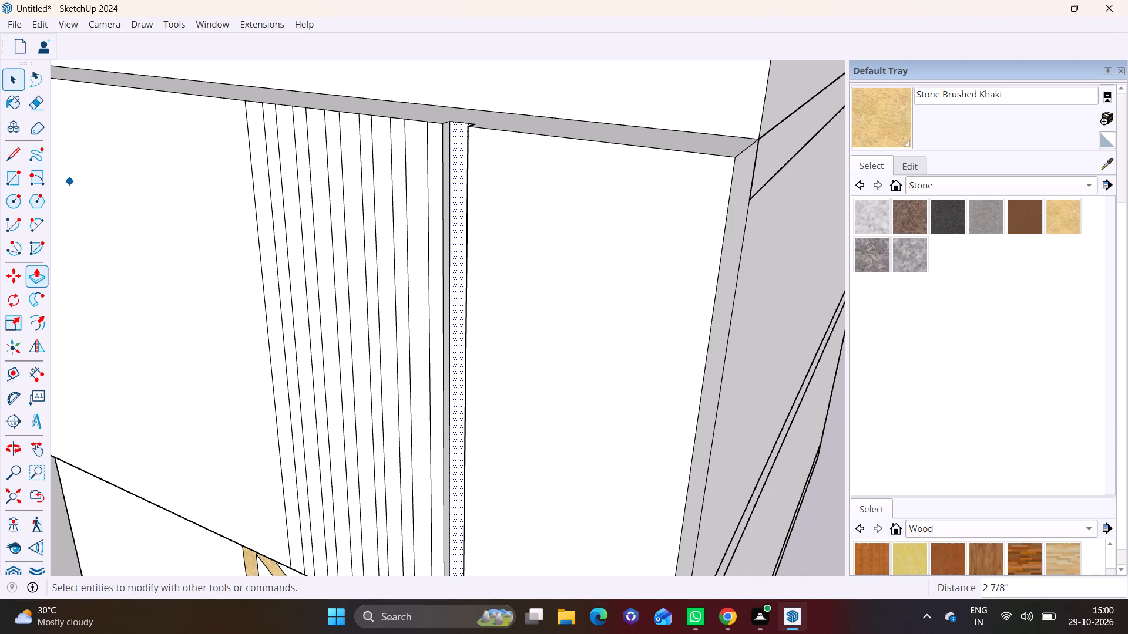
Repeat the 2 7/8" extrusion on the second strip from the block's corner.
left_click(4, 78)
scroll(361, 217, "up", 1)
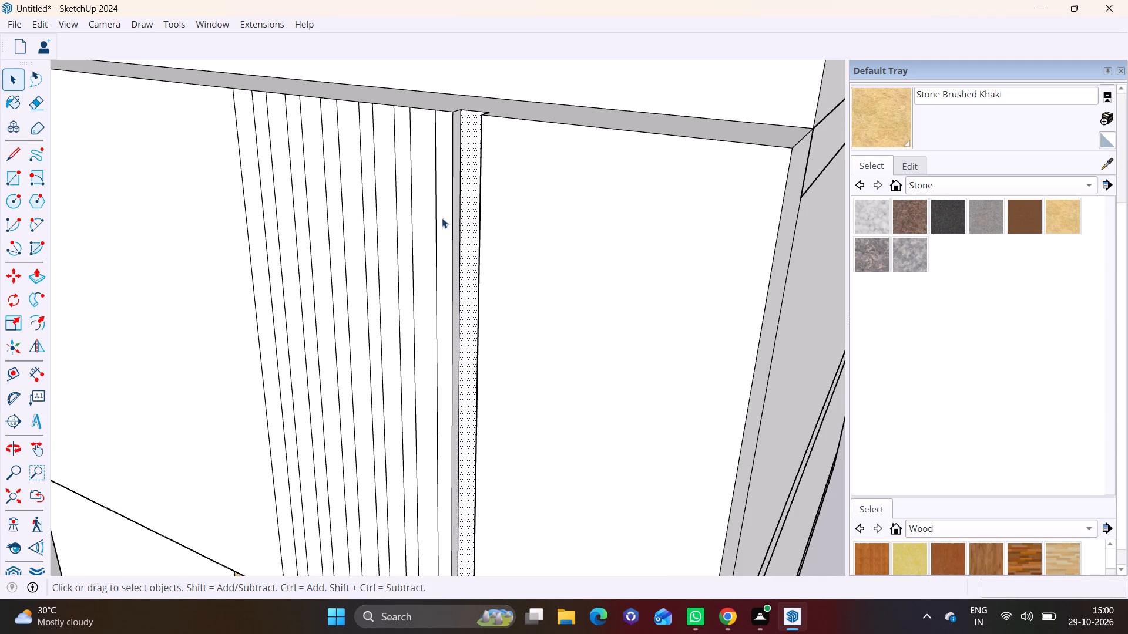
left_click(431, 215)
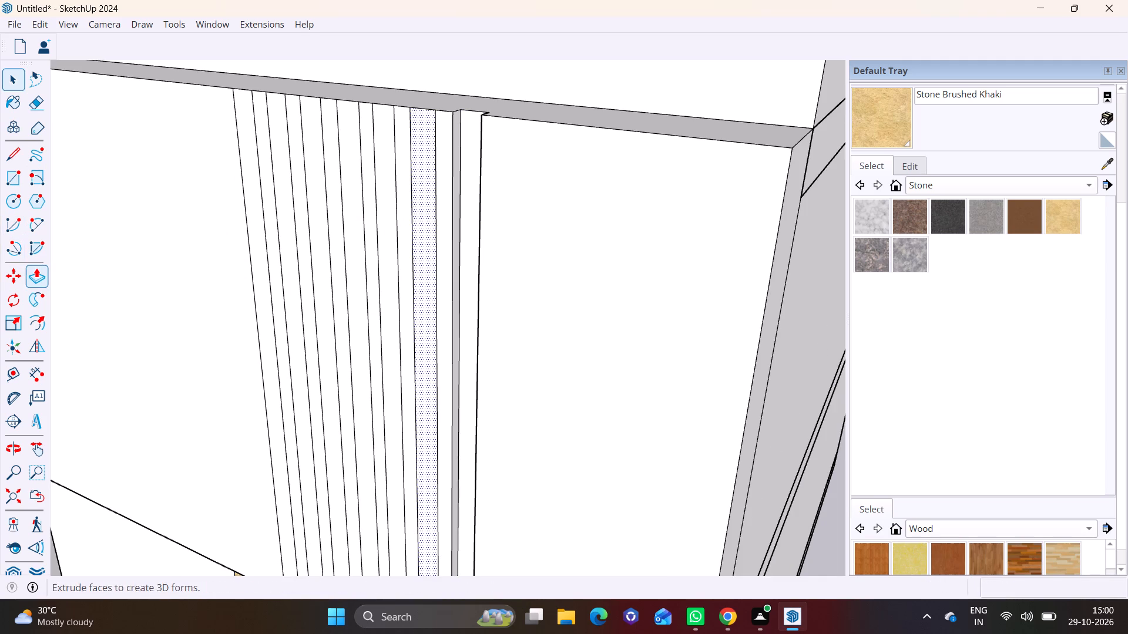
left_click(33, 266)
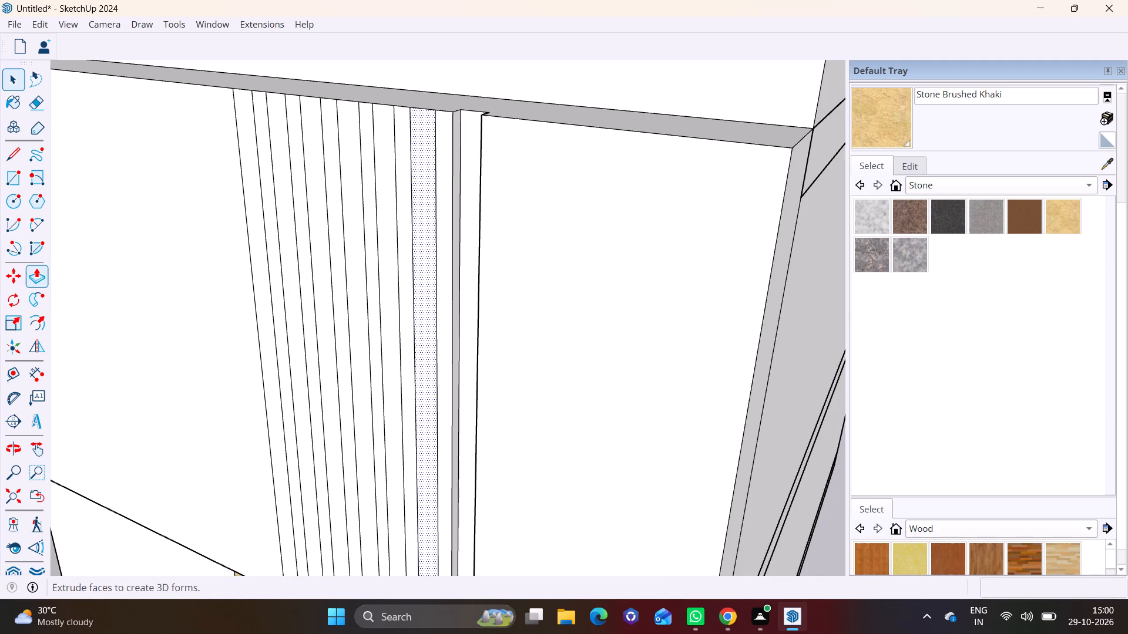
left_click(45, 279)
double_click(423, 316)
scroll(423, 316, "down", 4)
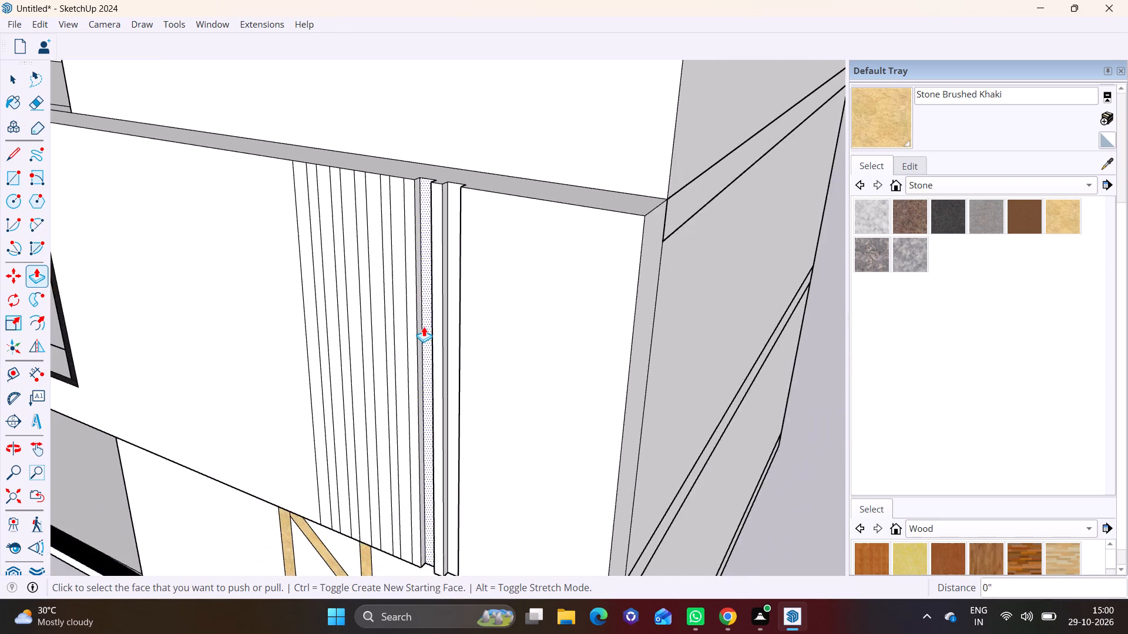
Repeat the 2 7/8" extrusion on the remaining five vertical strips of the upper panel.
middle_click_drag(425, 327, 602, 208)
scroll(597, 223, "down", 1)
middle_click_drag(535, 269, 184, 505)
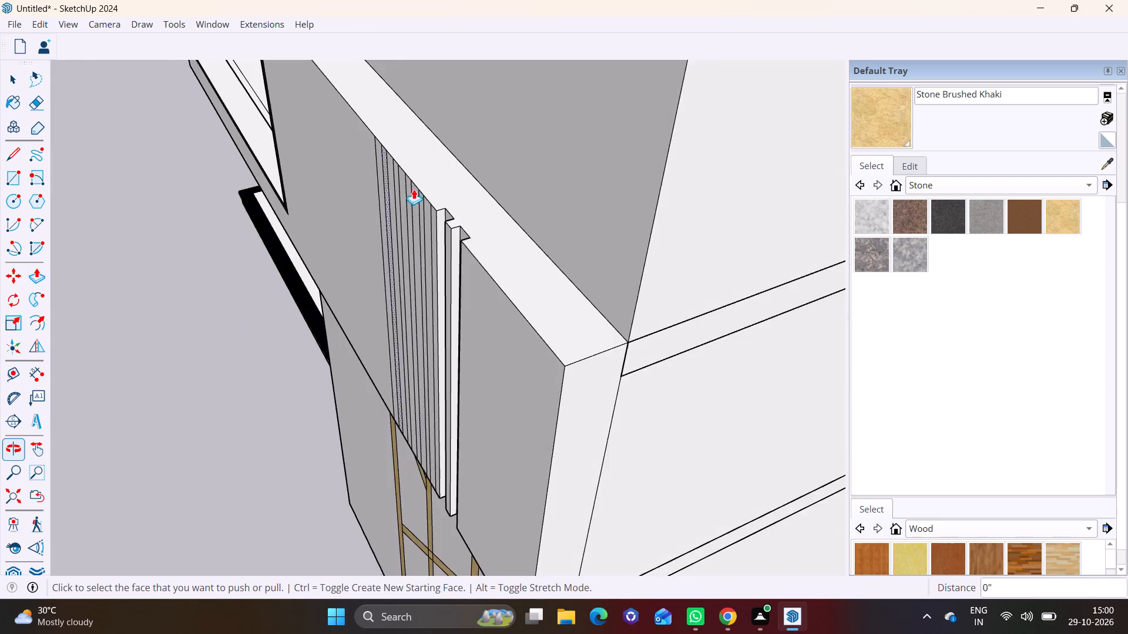
scroll(414, 189, "up", 9)
middle_click_drag(482, 242, 543, 243, "shift")
scroll(528, 239, "up", 2)
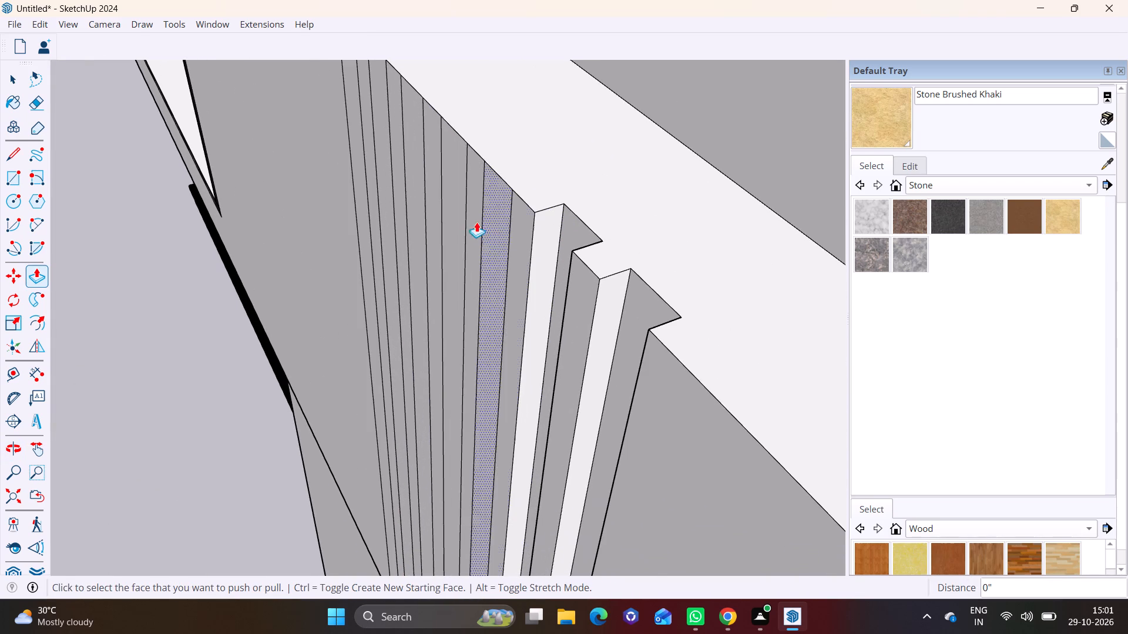
double_click(502, 206)
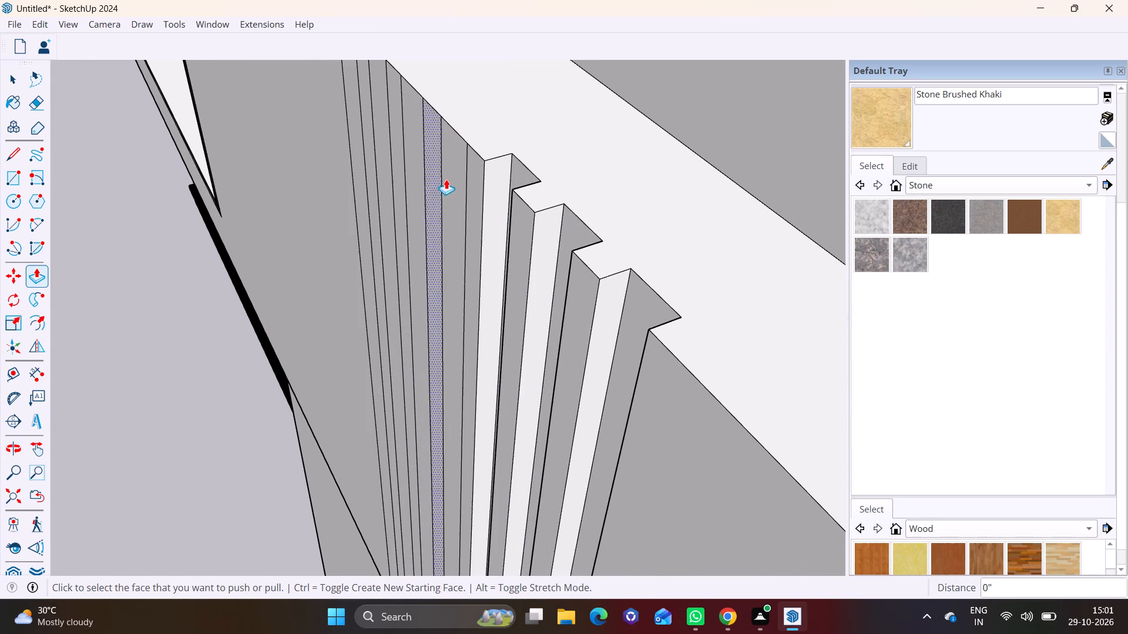
double_click(448, 178)
double_click(415, 151)
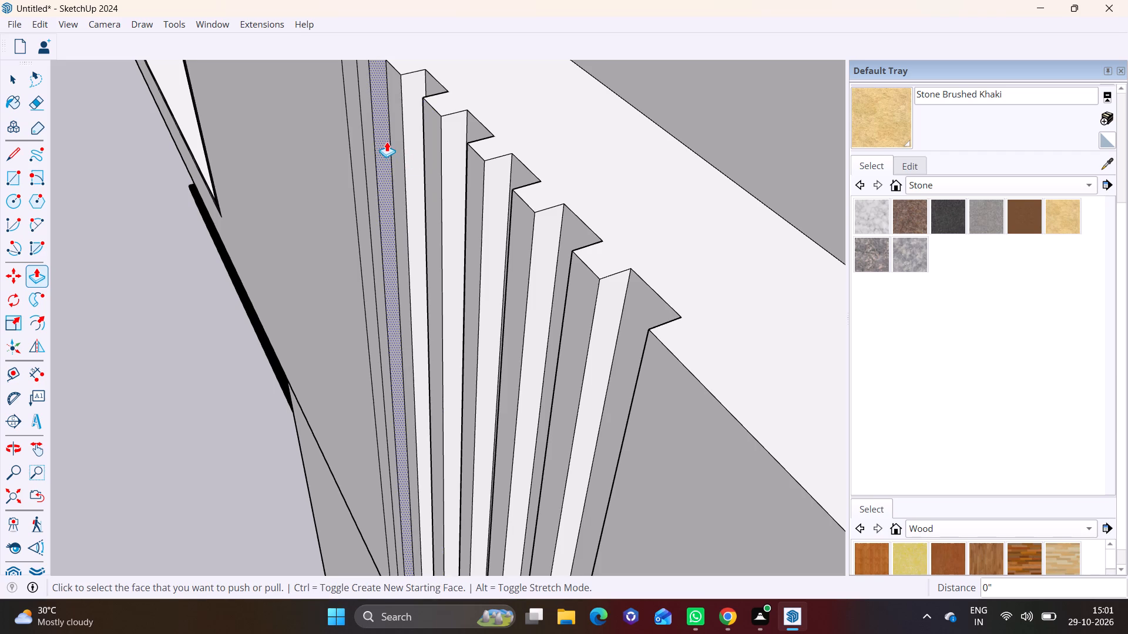
double_click(386, 138)
double_click(358, 150)
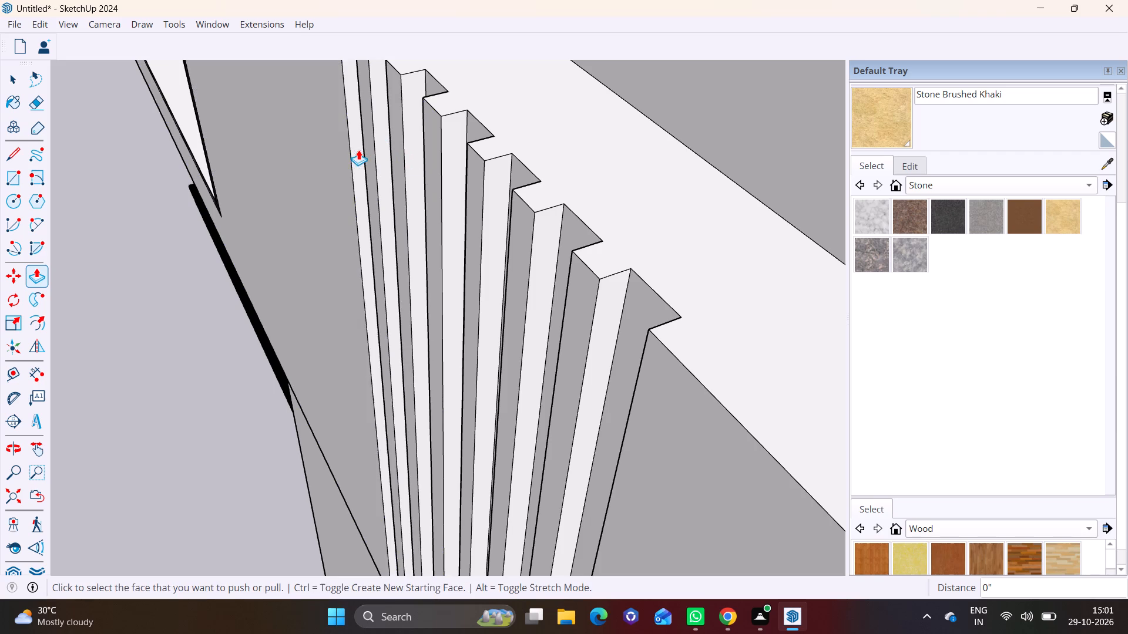
scroll(391, 262, "down", 10)
key("space")
Paint the front faces of the four raised vertical strips nearest the block's corner with Granite Dark Gray.
middle_click_drag(609, 434, 793, 274)
middle_click_drag(640, 370, 689, 299)
middle_click_drag(546, 313, 599, 312)
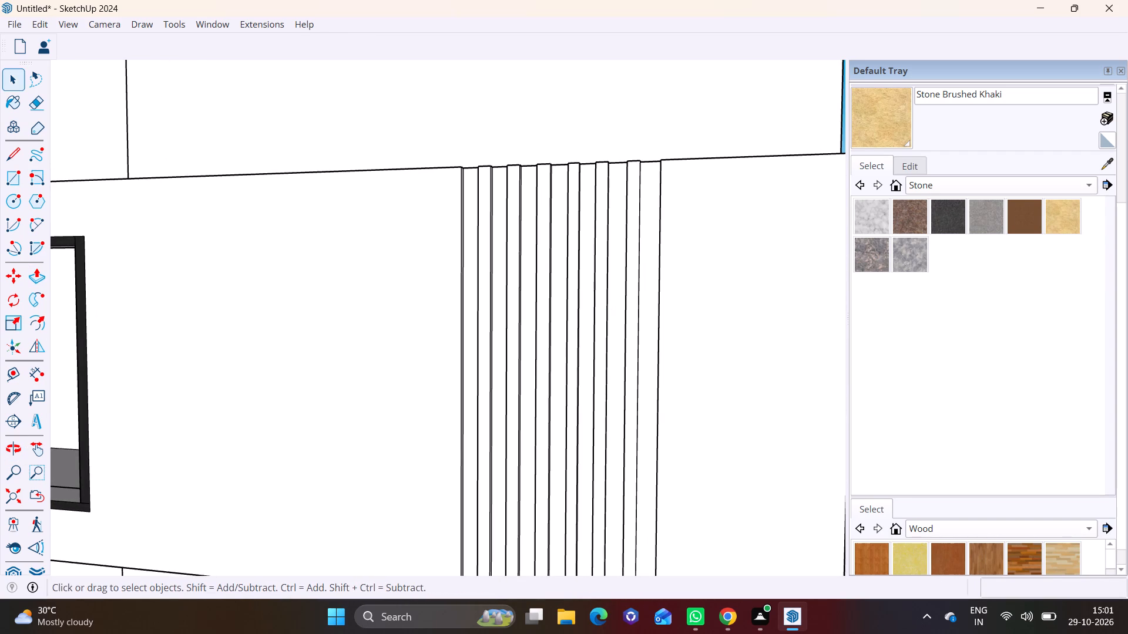
left_click(956, 219)
scroll(644, 387, "up", 2)
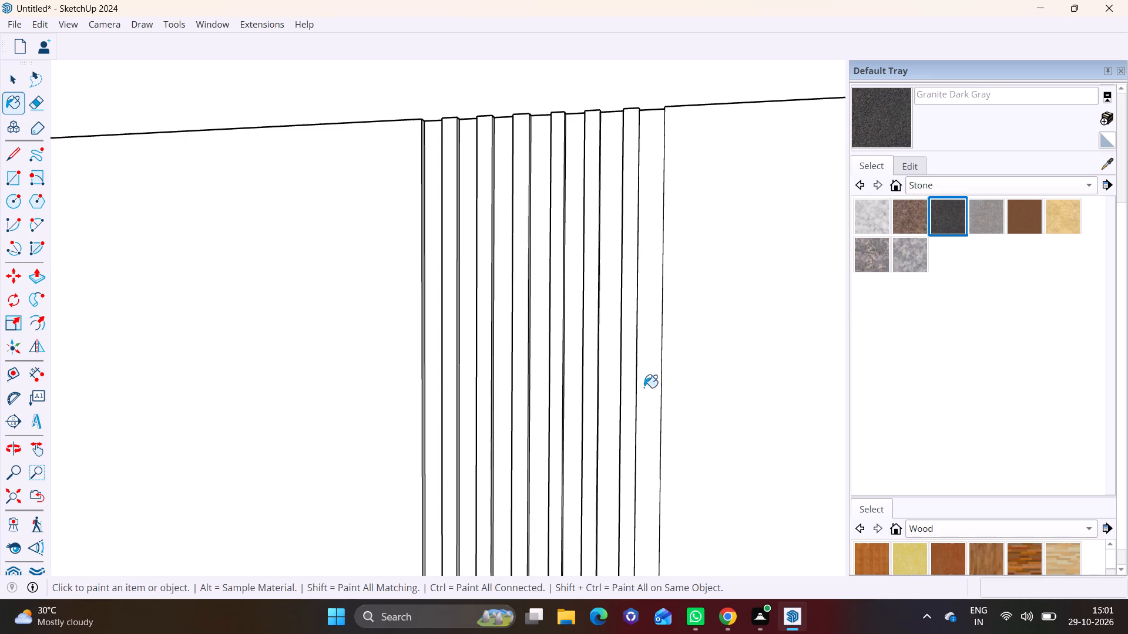
left_click(657, 380)
middle_click_drag(653, 376, 578, 463)
scroll(578, 257, "up", 3)
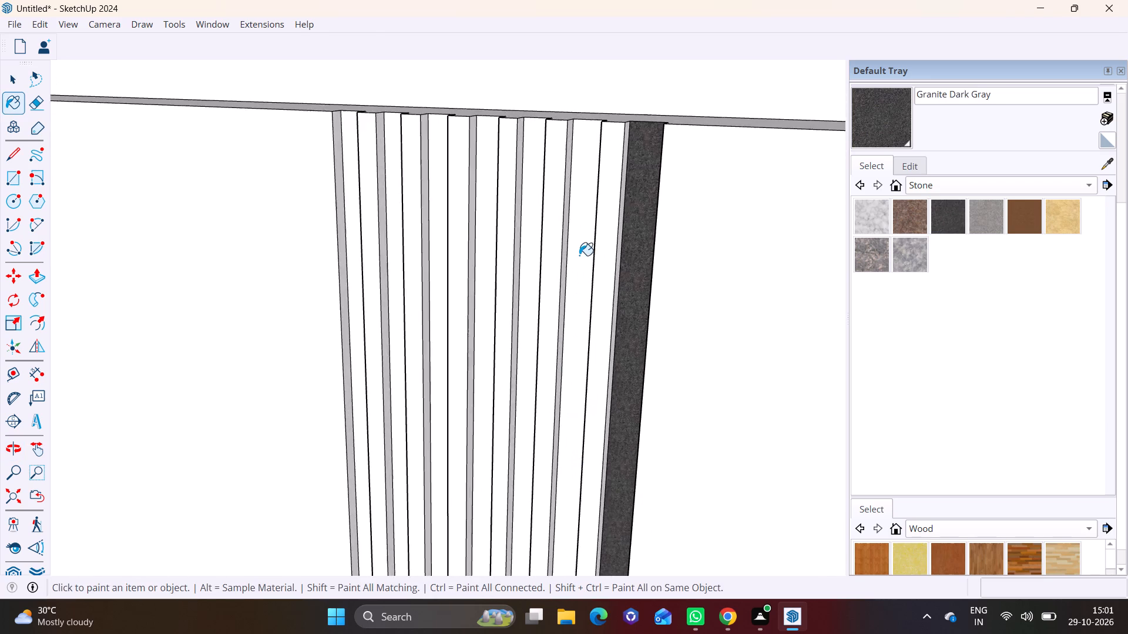
scroll(579, 255, "up", 3)
middle_click_drag(607, 215, 619, 288)
left_click(579, 208)
left_click(518, 197)
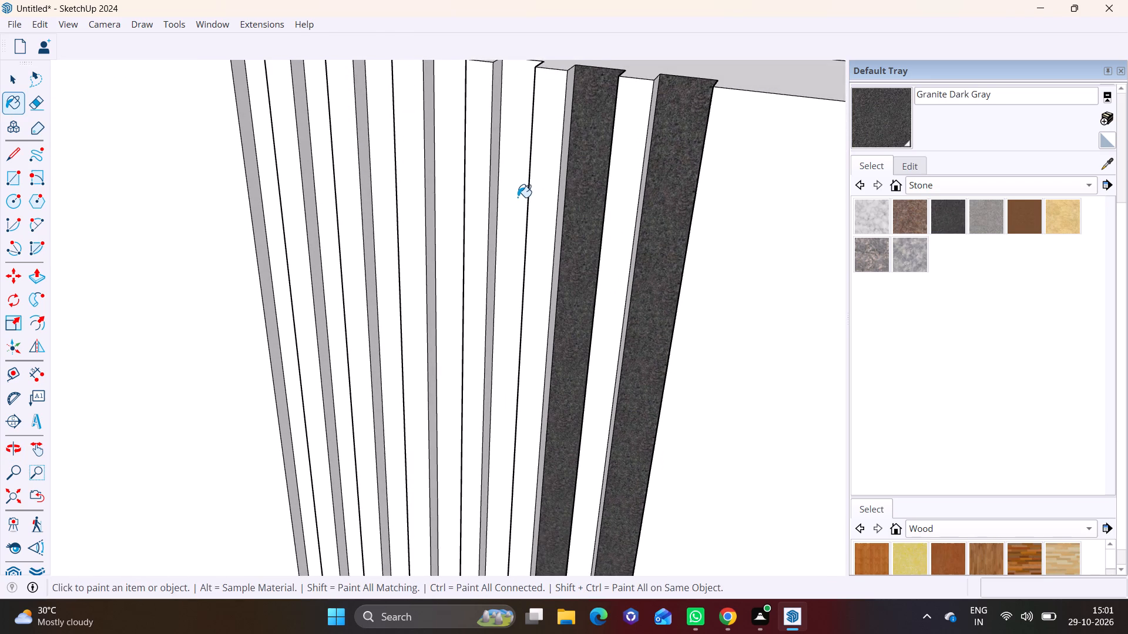
left_click(446, 198)
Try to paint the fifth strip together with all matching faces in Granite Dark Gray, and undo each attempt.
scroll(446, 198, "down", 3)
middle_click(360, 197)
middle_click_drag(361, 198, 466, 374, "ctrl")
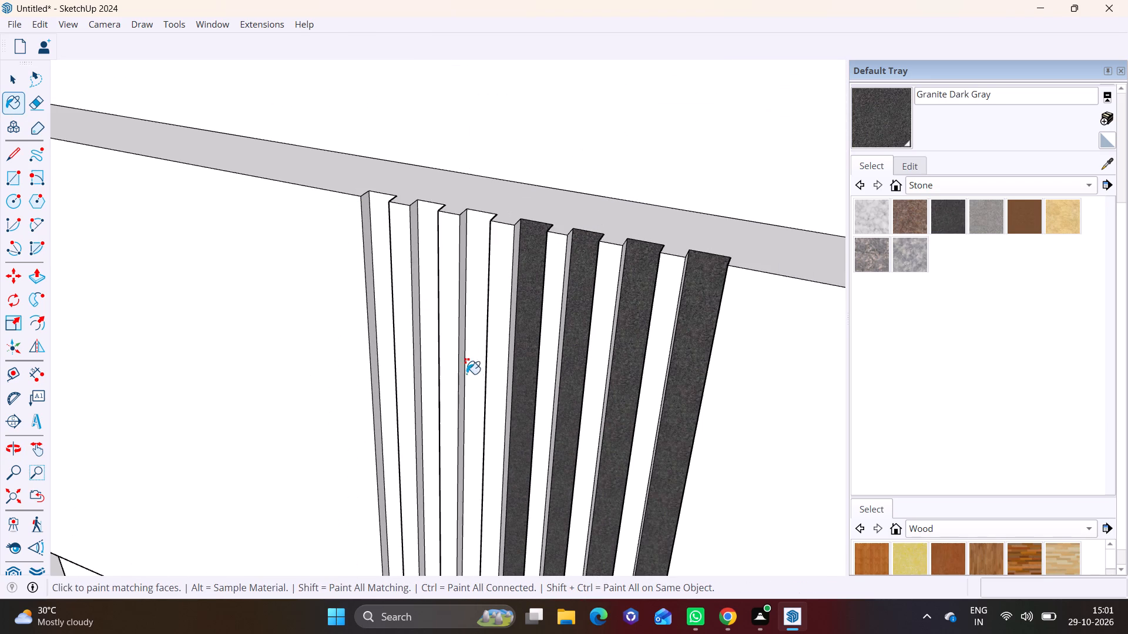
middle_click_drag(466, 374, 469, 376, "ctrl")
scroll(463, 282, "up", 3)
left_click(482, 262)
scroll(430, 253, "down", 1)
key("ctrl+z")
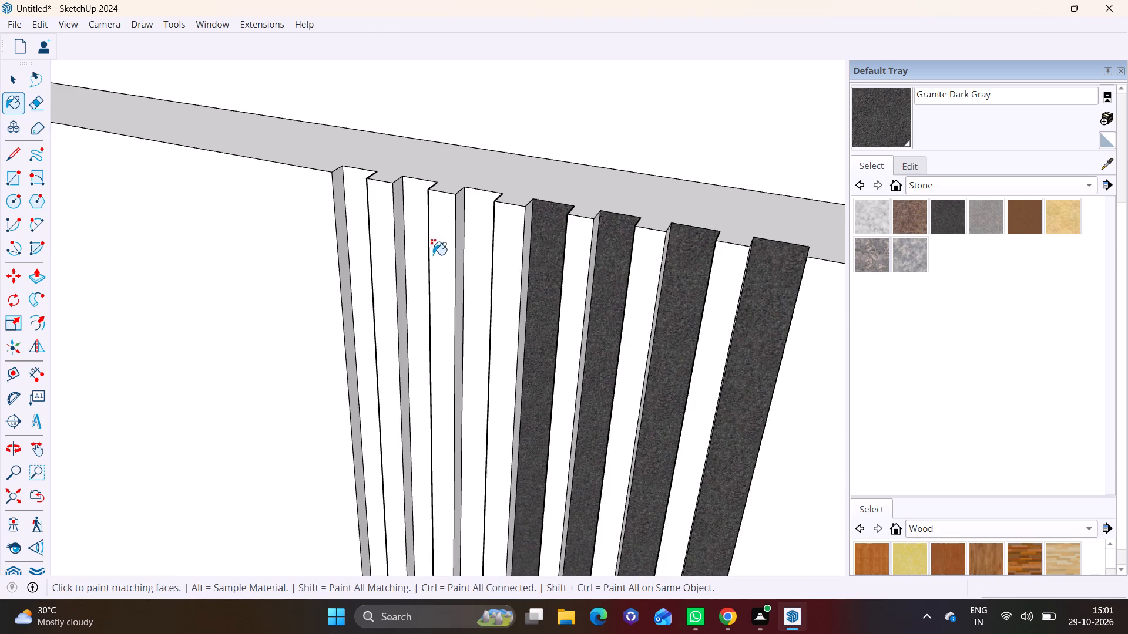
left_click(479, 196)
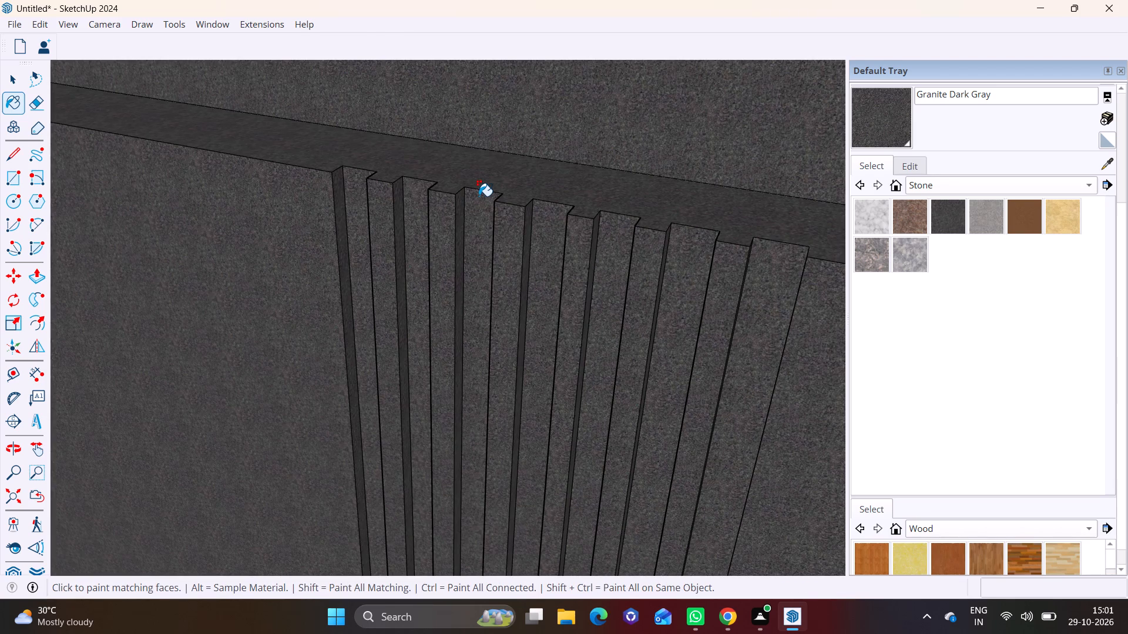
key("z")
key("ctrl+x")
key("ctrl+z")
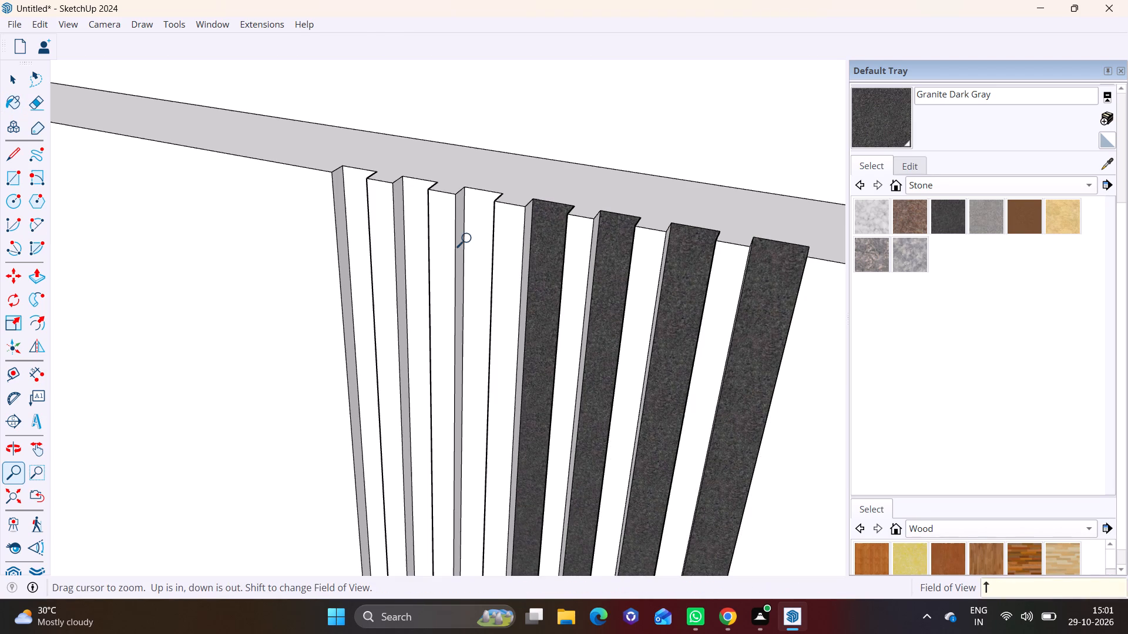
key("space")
Paint the front faces of the remaining three vertical strips individually with Granite Dark Gray.
middle_click_drag(474, 274, 606, 163)
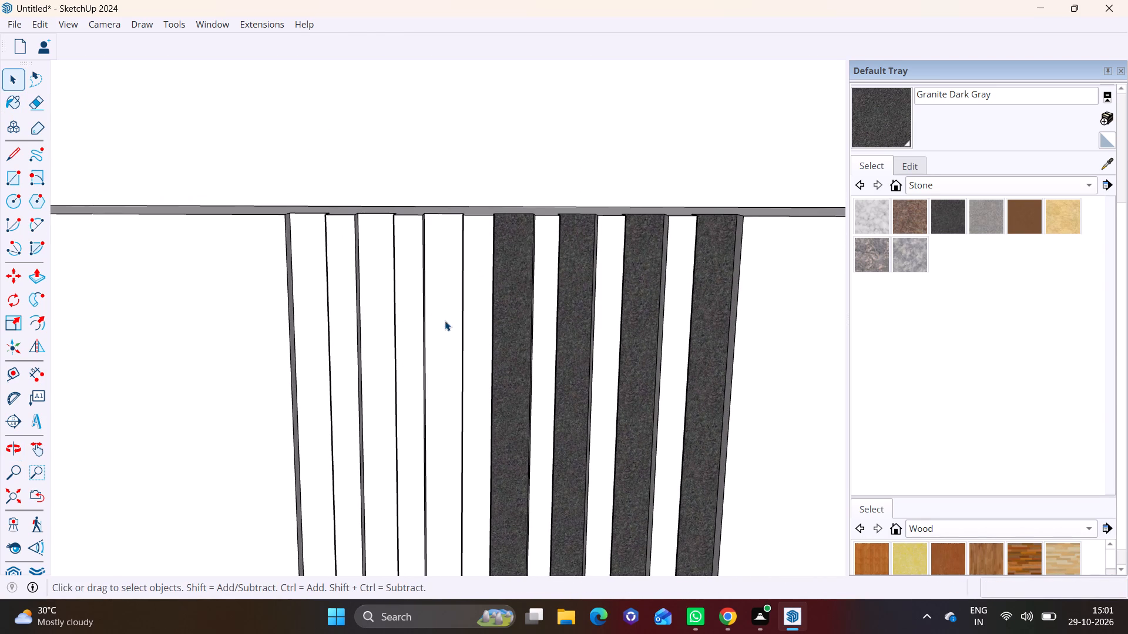
left_click(876, 127)
left_click(451, 258)
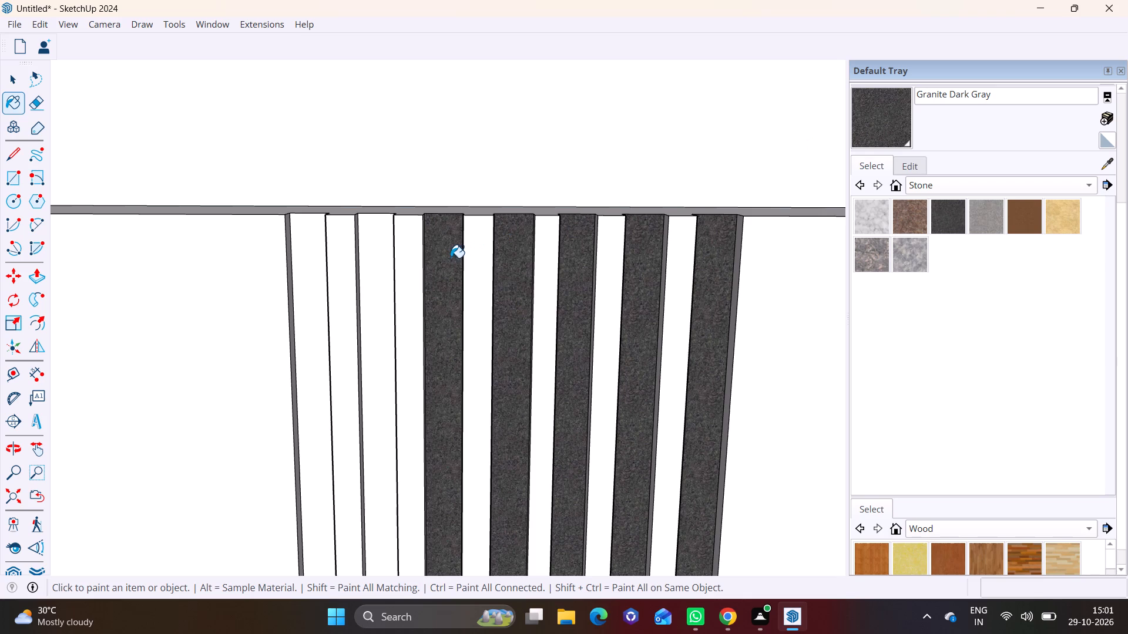
left_click(381, 262)
left_click(323, 262)
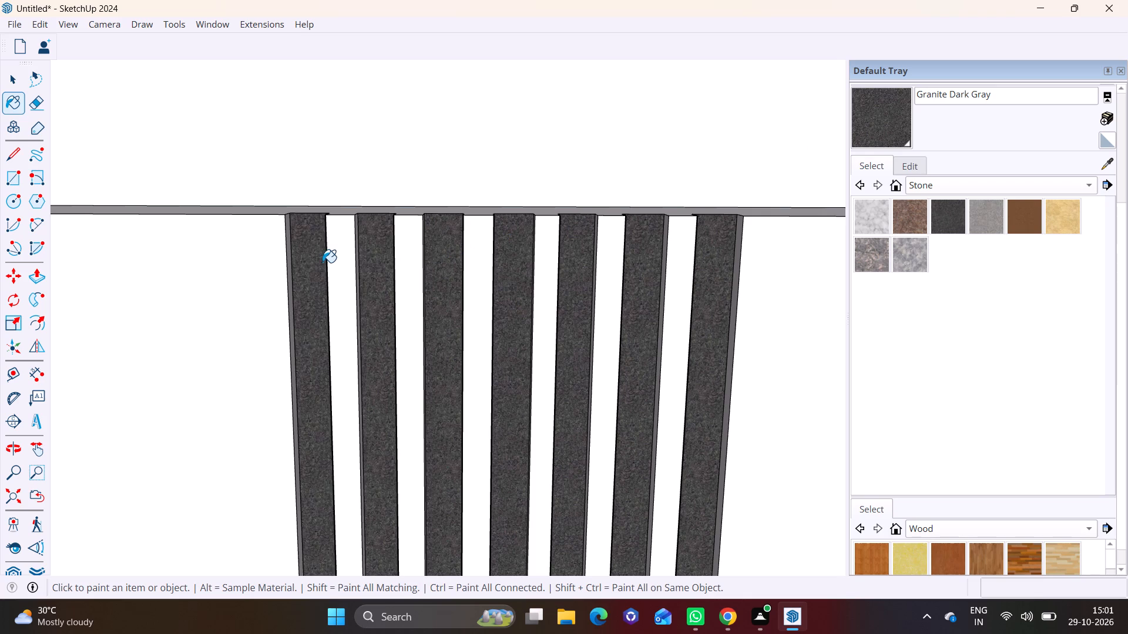
scroll(409, 323, "down", 20)
key("space")
left_click(650, 453)
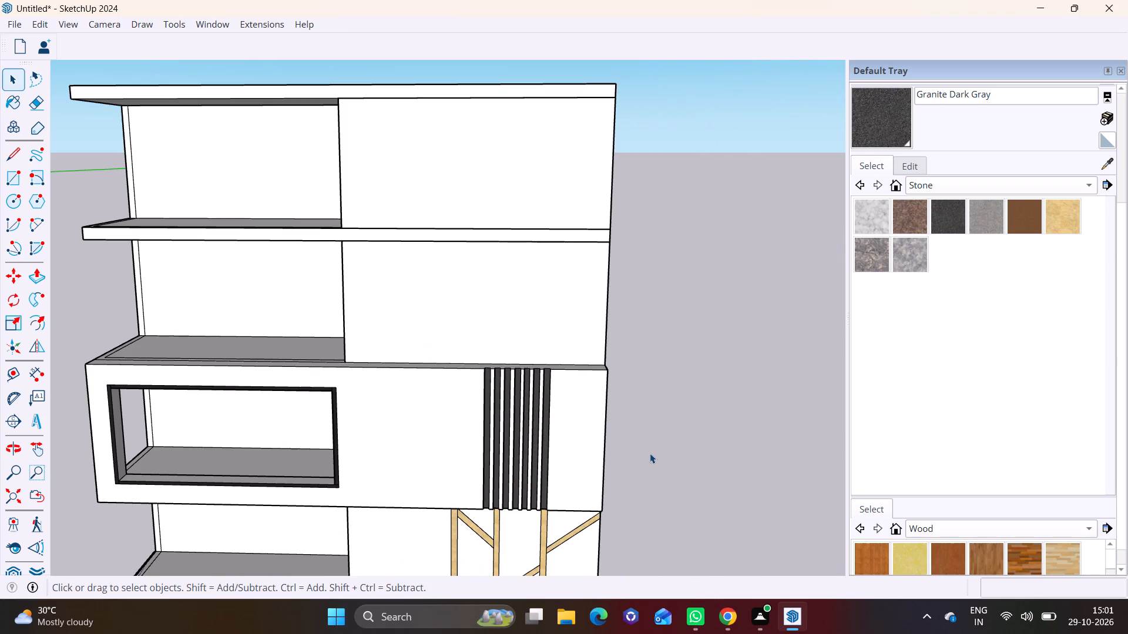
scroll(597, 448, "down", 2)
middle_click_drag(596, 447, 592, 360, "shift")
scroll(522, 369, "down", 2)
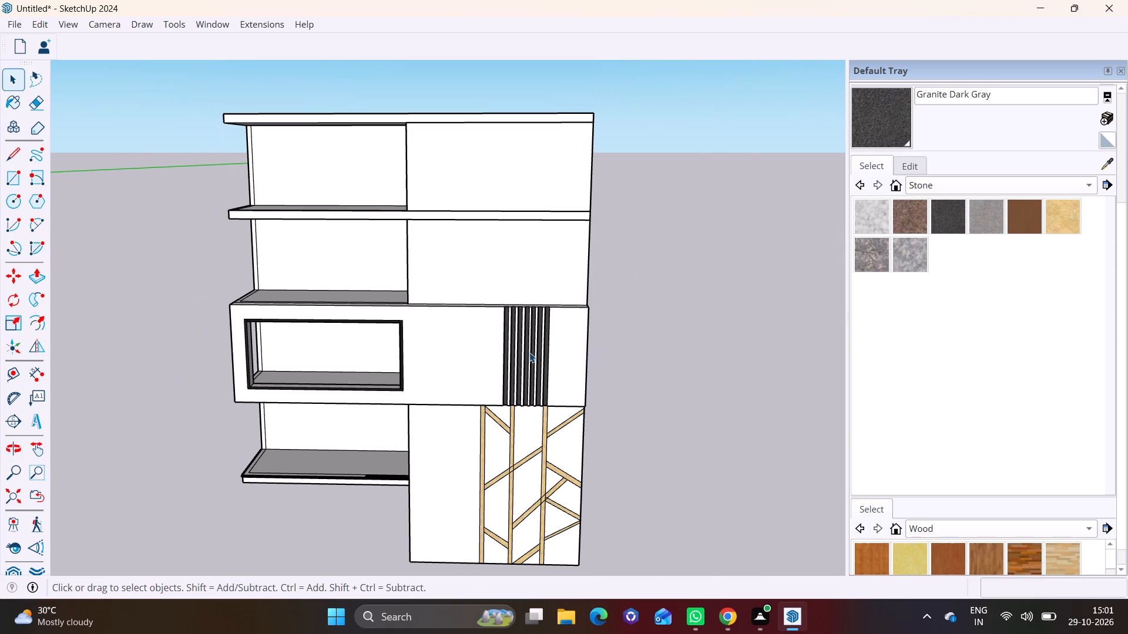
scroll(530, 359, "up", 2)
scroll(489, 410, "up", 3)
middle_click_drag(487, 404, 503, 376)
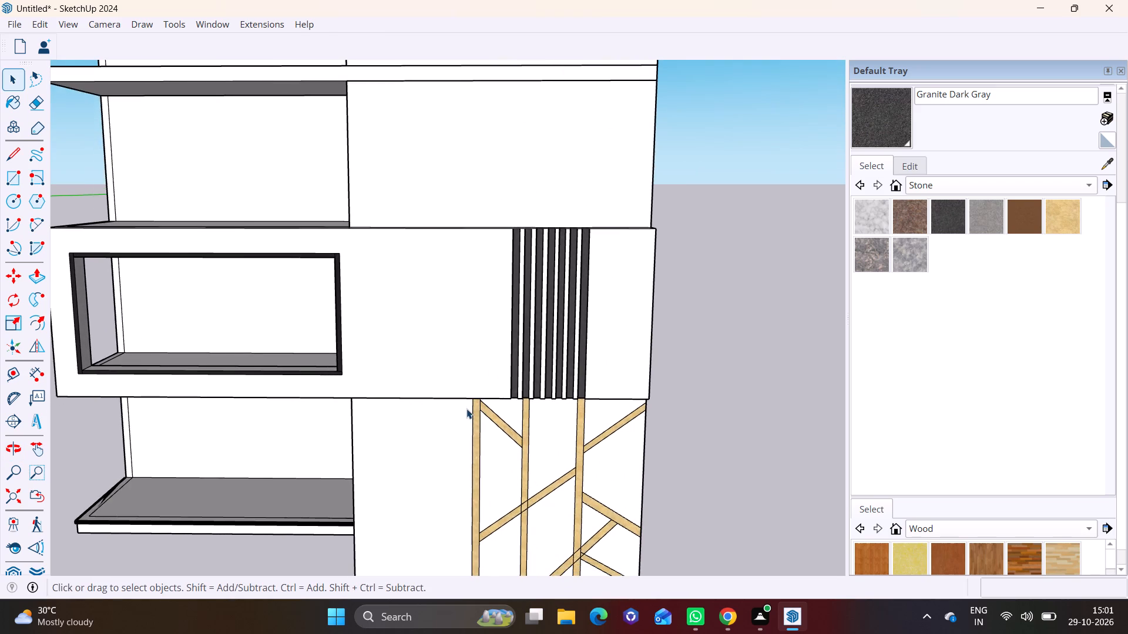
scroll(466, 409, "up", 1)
Open the 3D Warehouse and start a content search.
left_click(220, 21)
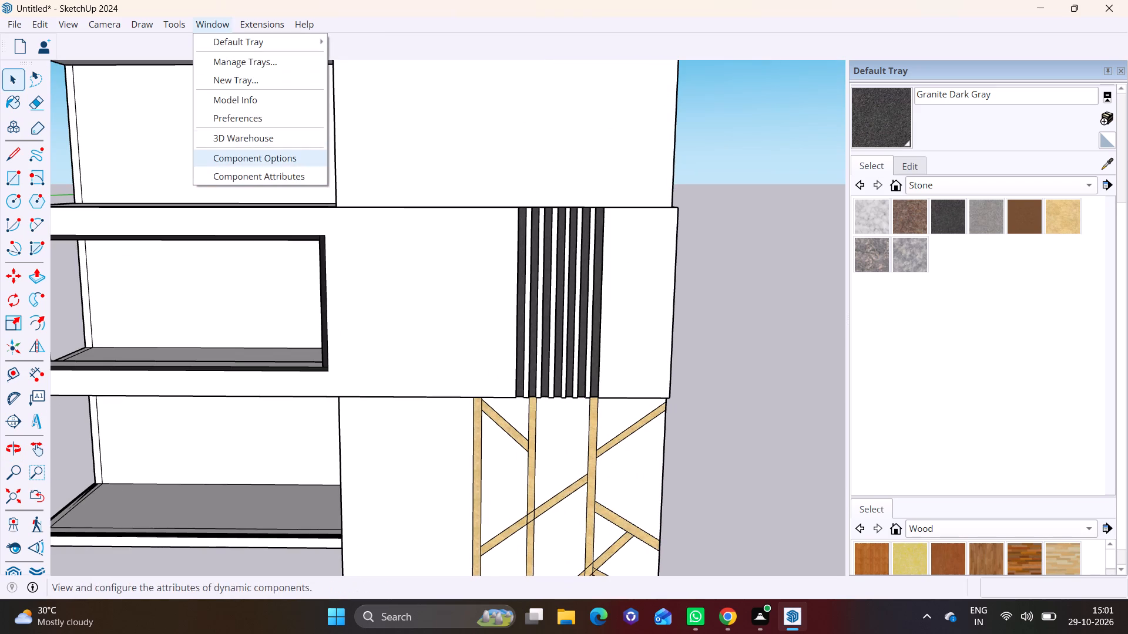
left_click(260, 142)
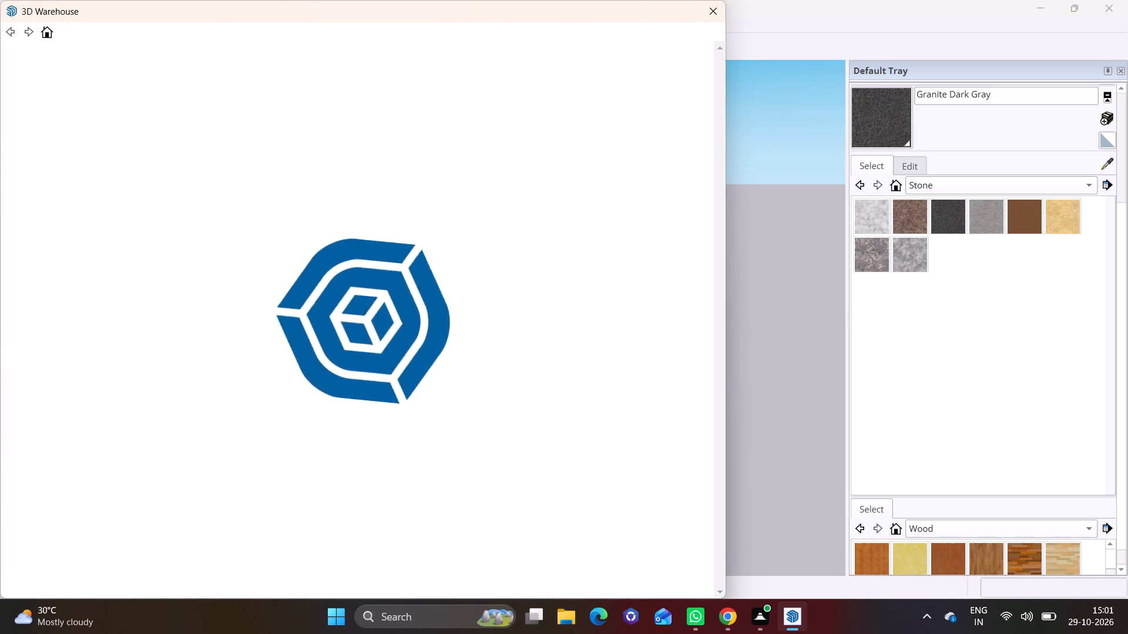
left_click(304, 66)
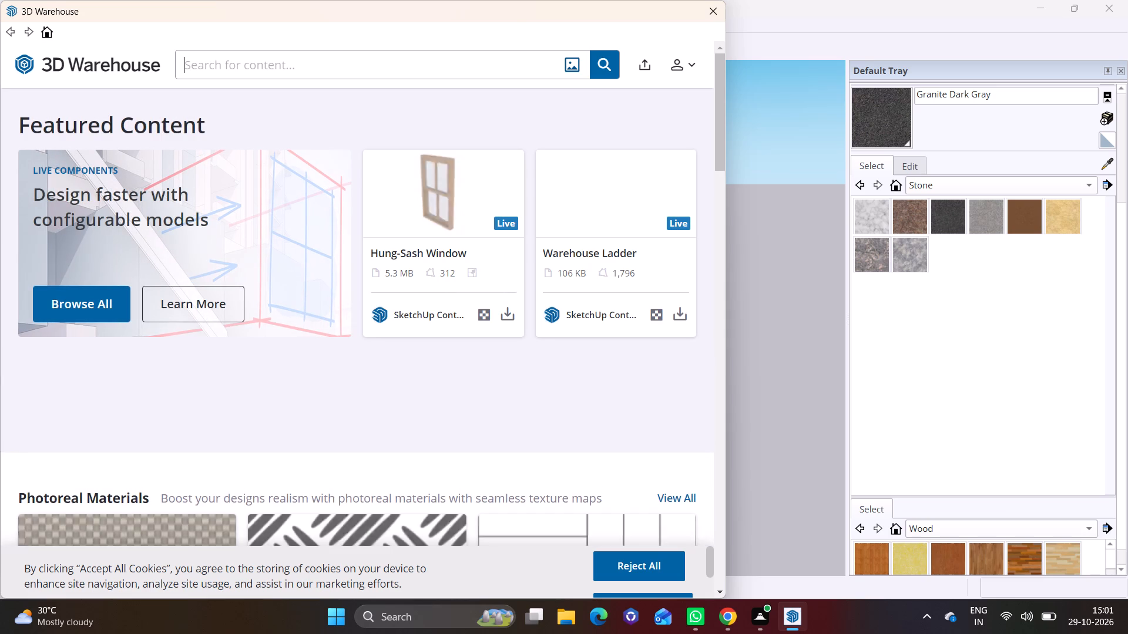
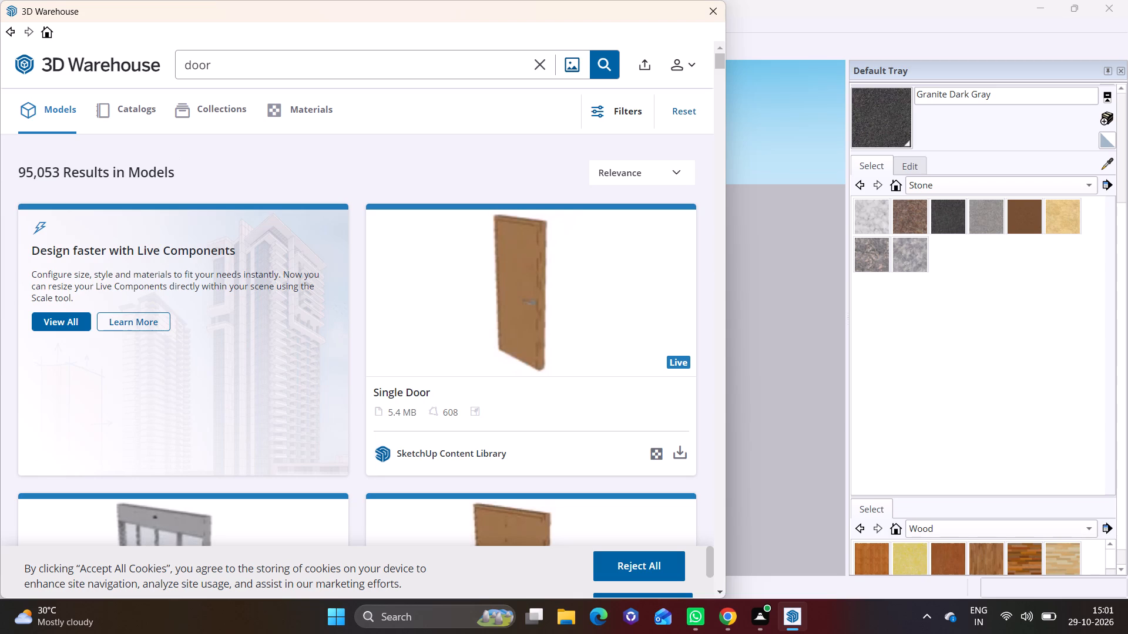
Look through the door models and change the 3D Warehouse search to "double door".
scroll(374, 222, "down", 2)
scroll(380, 279, "down", 1)
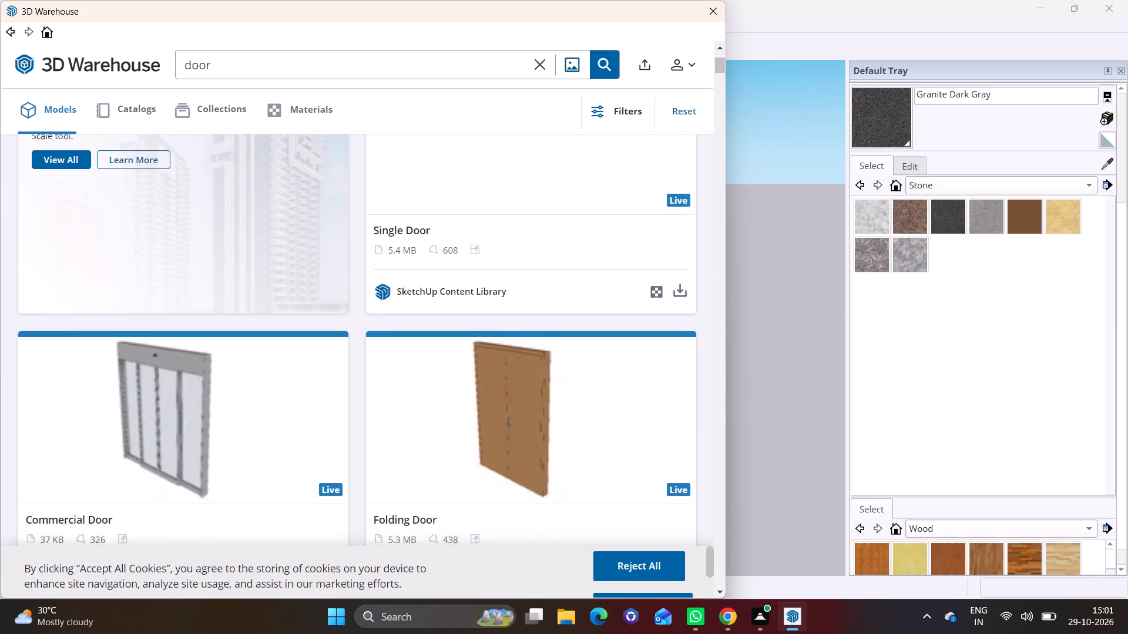
scroll(380, 279, "down", 1)
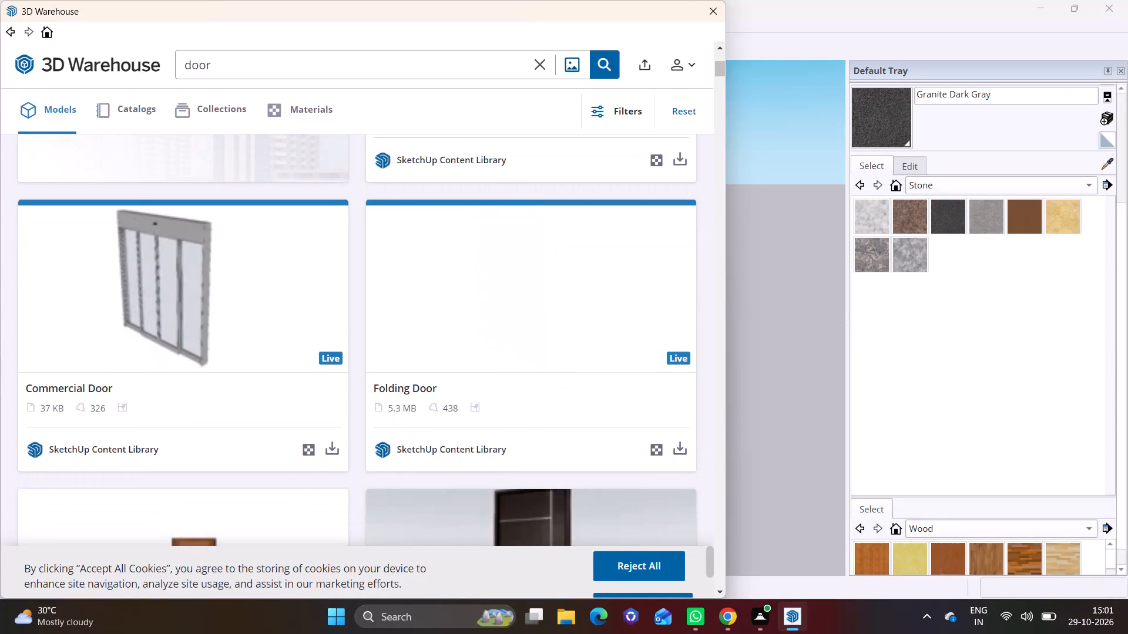
scroll(417, 319, "down", 2)
scroll(613, 440, "down", 2)
left_click(254, 60)
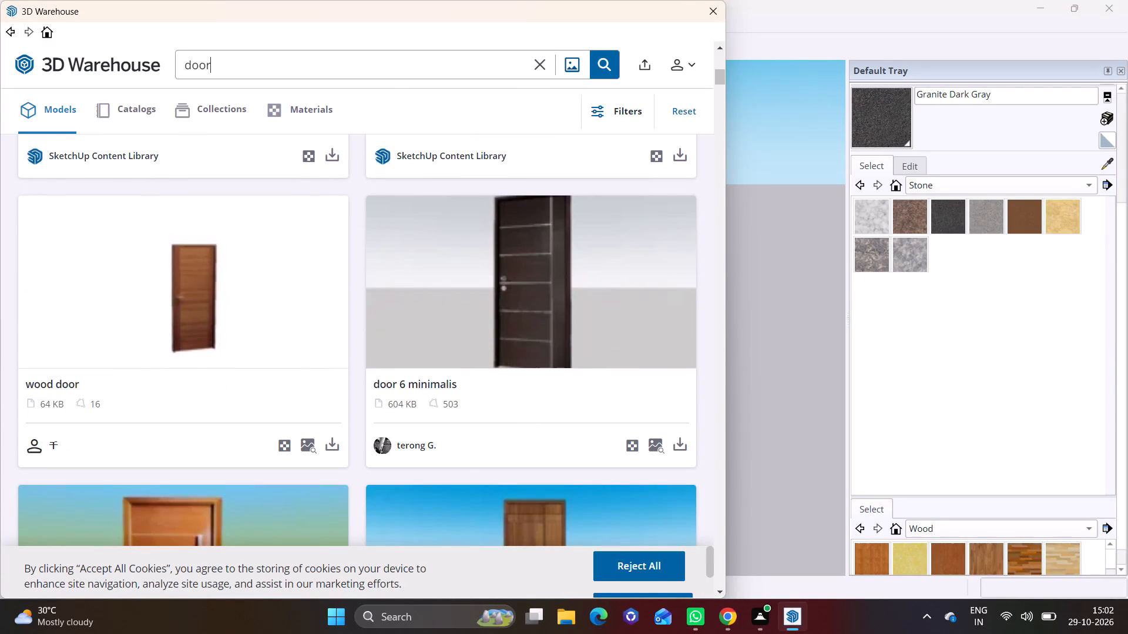
key("BackSpace")
key("equal")
key("BackSpace")
key("BackSpace")
key("BackSpace")
type("ouble door")
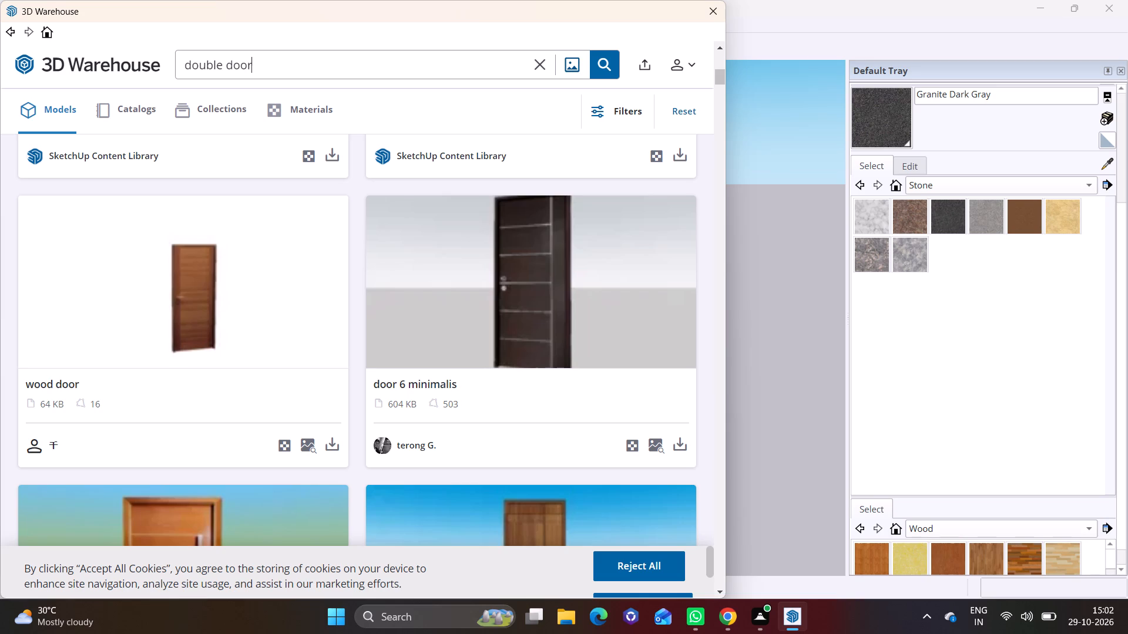
key("Return")
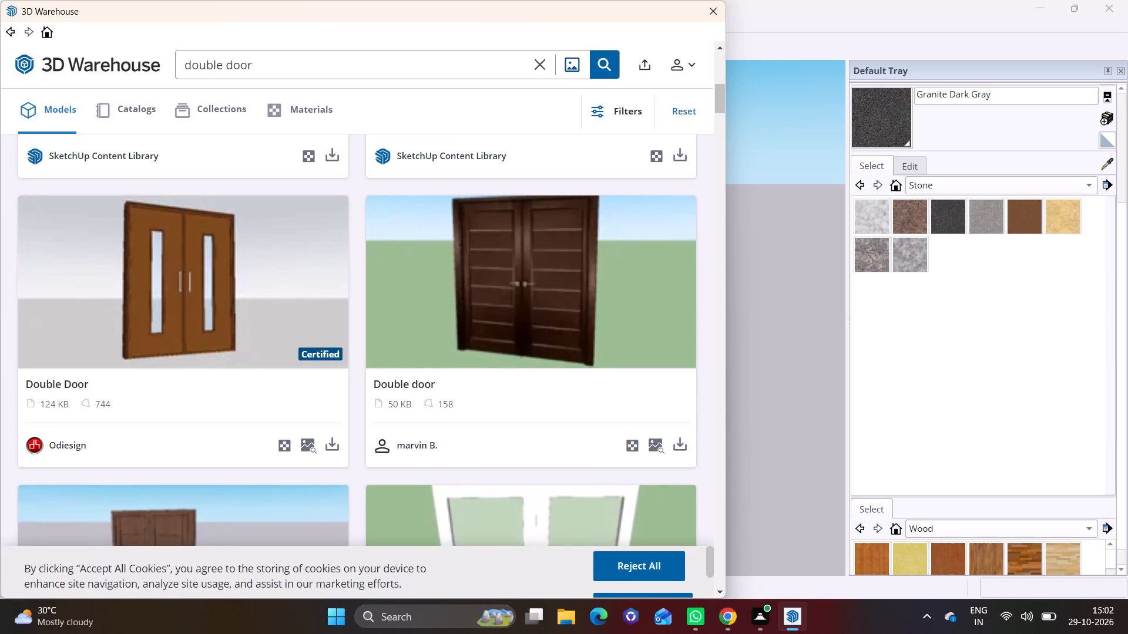
Browse the double door results and load the dark brown "Double door" (50 KB) with horizontal panel lines directly into the model.
scroll(549, 451, "down", 7)
scroll(411, 403, "down", 3)
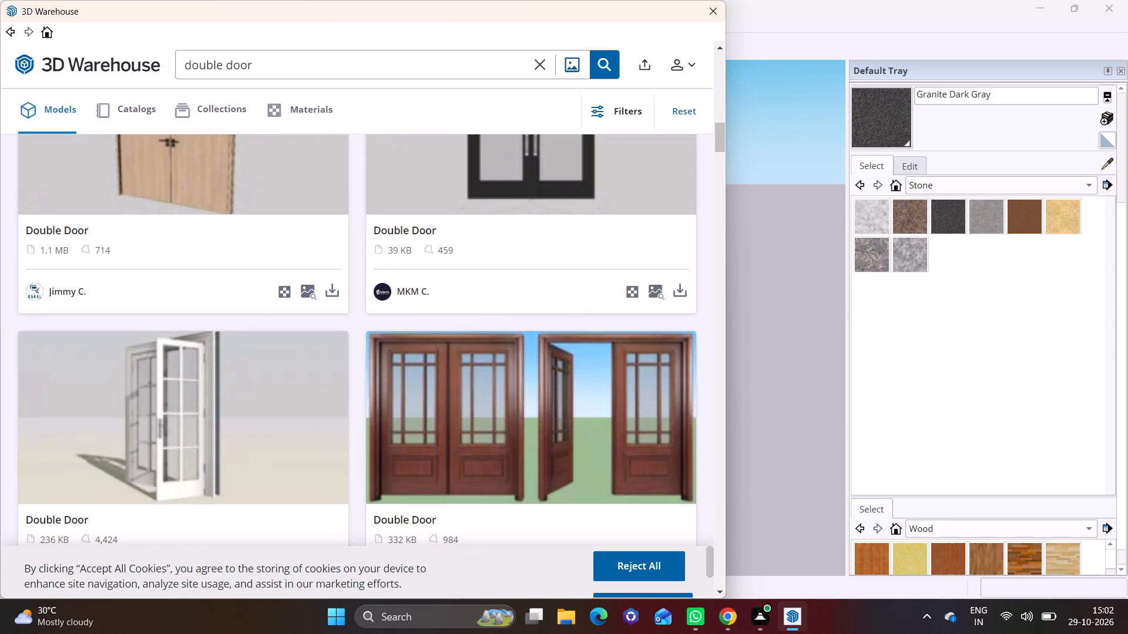
scroll(432, 397, "down", 4)
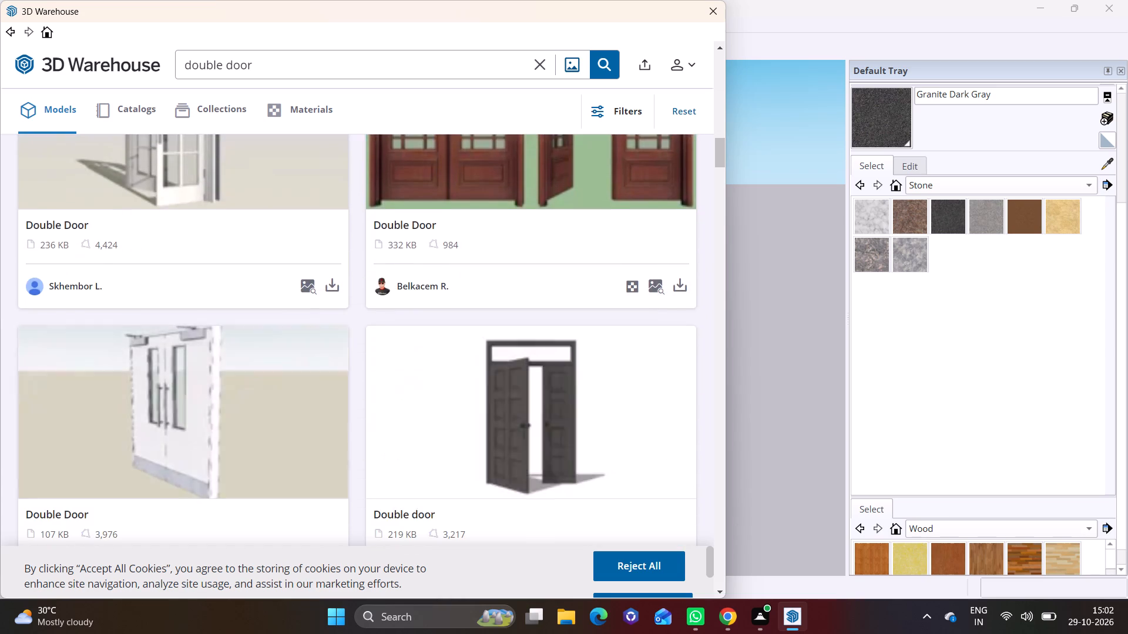
scroll(448, 399, "down", 6)
scroll(461, 404, "up", 5)
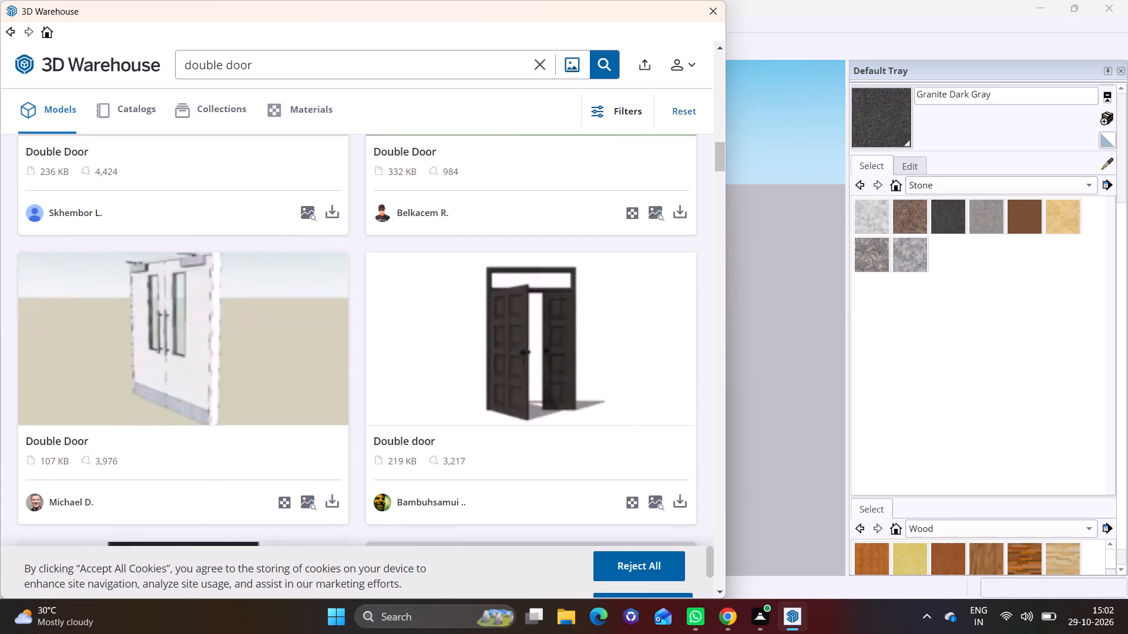
scroll(462, 404, "up", 3)
scroll(463, 404, "down", 9)
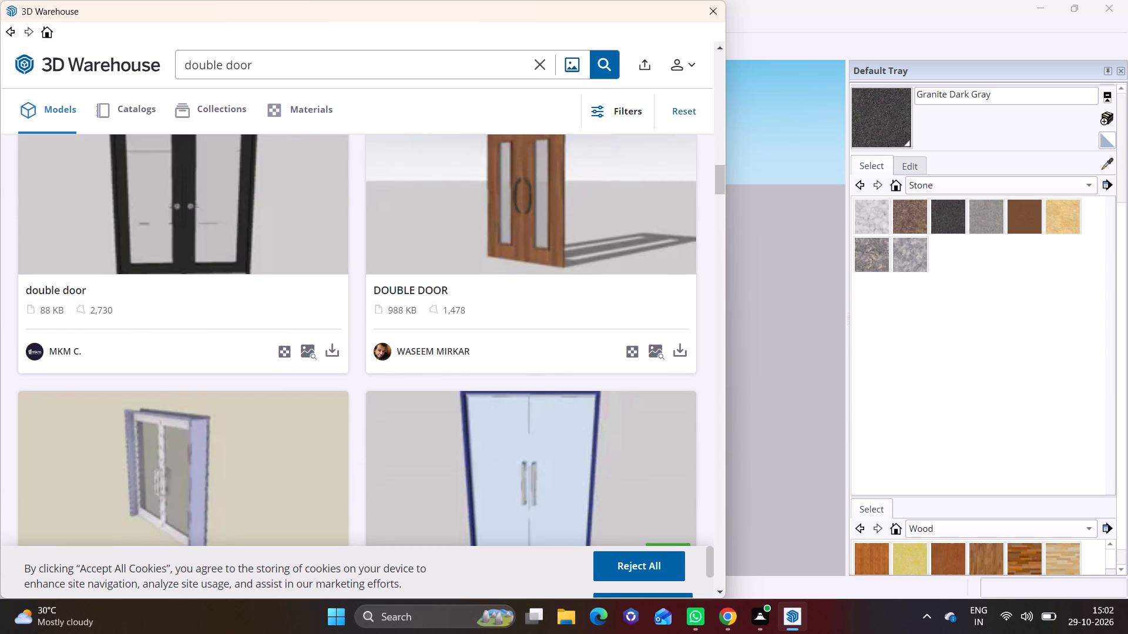
scroll(362, 391, "up", 20)
scroll(384, 394, "up", 3)
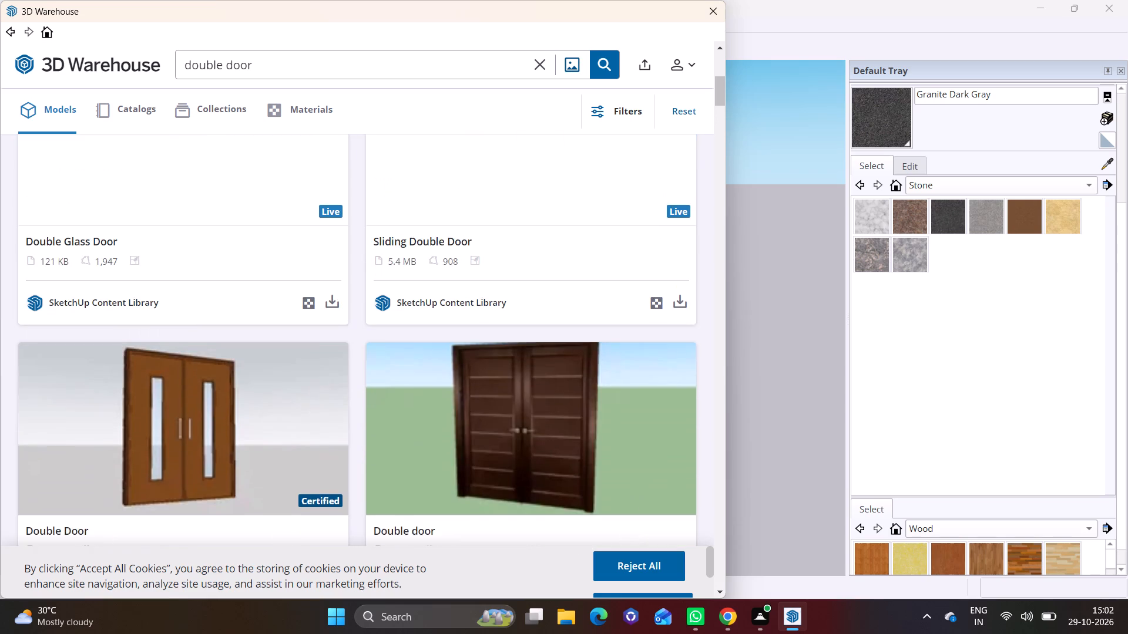
scroll(384, 394, "down", 2)
scroll(261, 382, "up", 6)
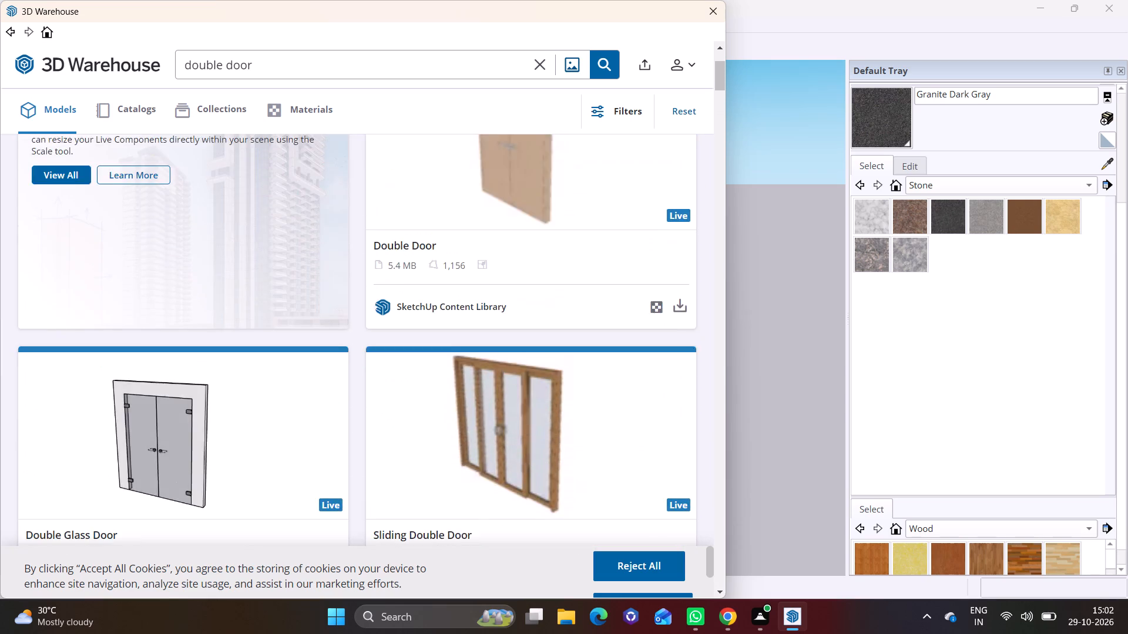
scroll(328, 391, "down", 7)
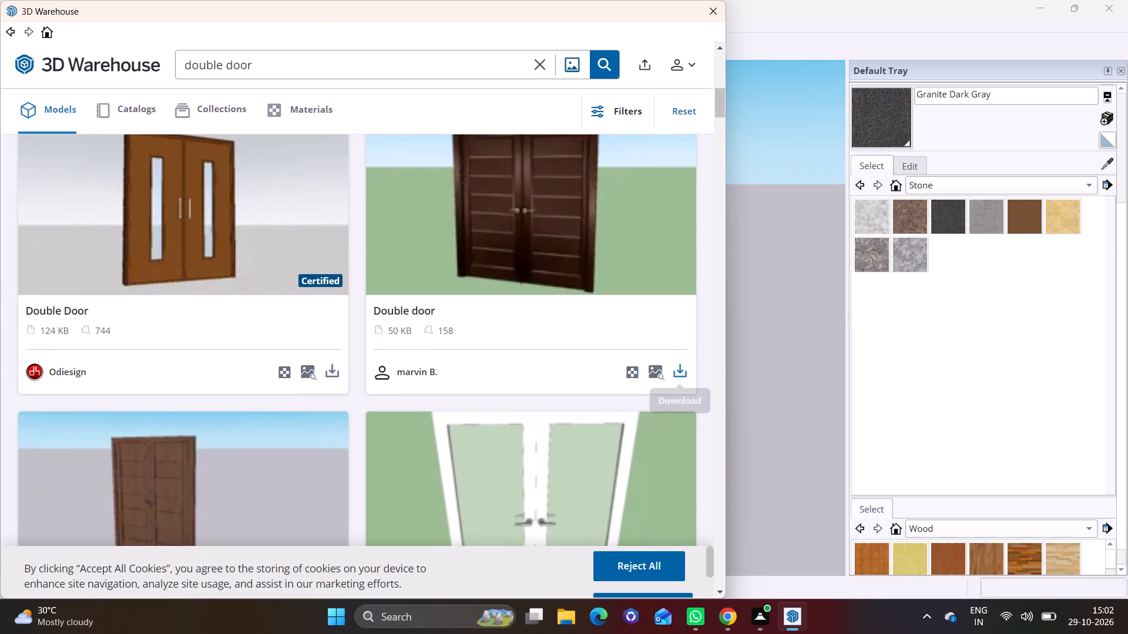
left_click(679, 365)
left_click(305, 318)
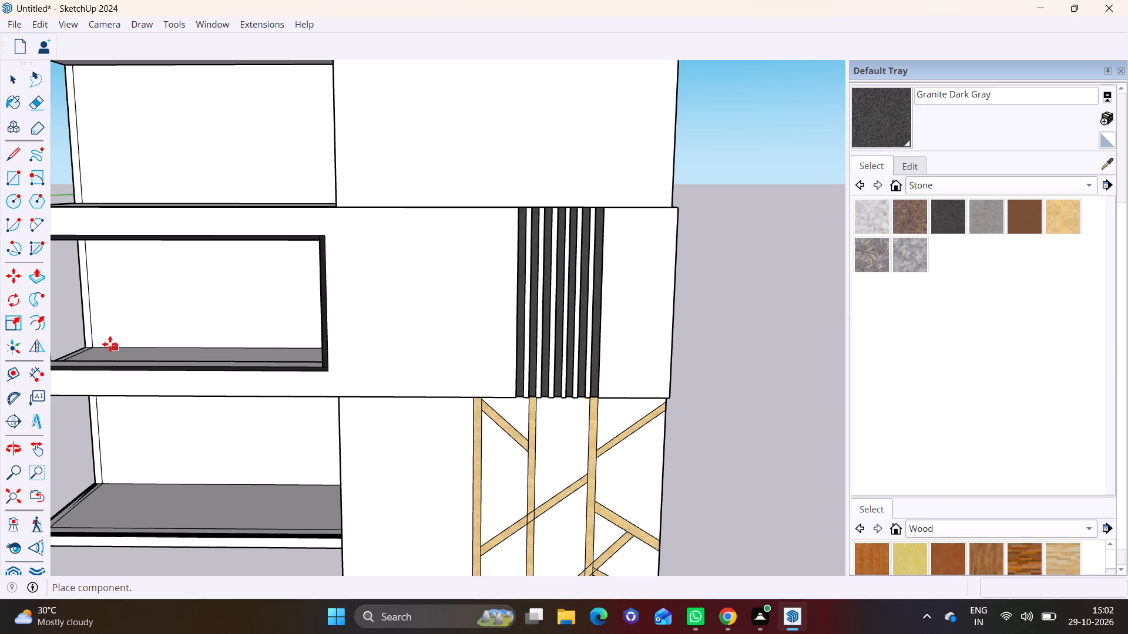
Place the double door component on the floor of the lowest balcony, below the framed opening.
middle_click_drag(106, 344, 214, 301)
scroll(127, 334, "down", 3)
middle_click_drag(127, 325, 286, 313)
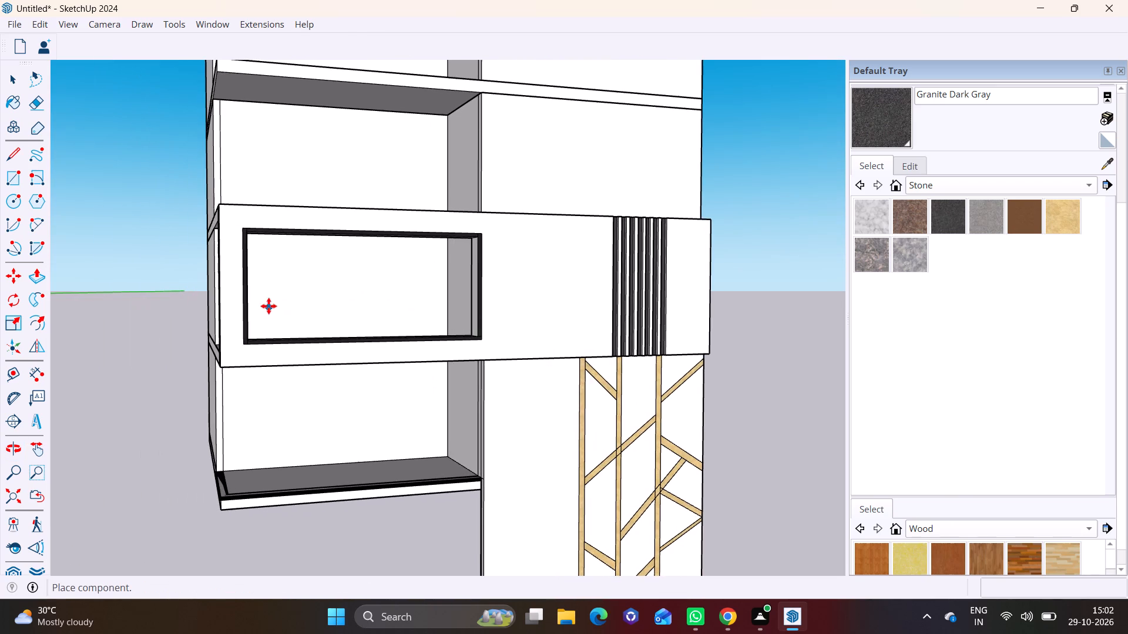
left_click(243, 486)
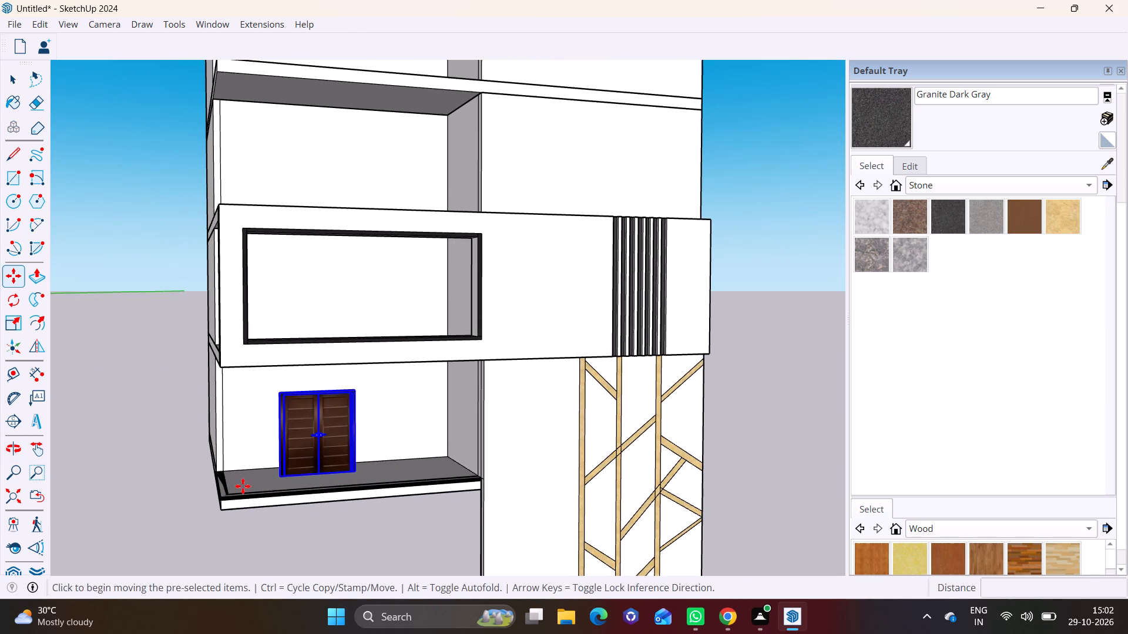
Move the double door by its bottom corner about 2' 9" back against the lowest balcony's rear wall.
middle_click_drag(310, 473, 431, 491)
scroll(325, 491, "up", 9)
left_click(304, 494)
key("m")
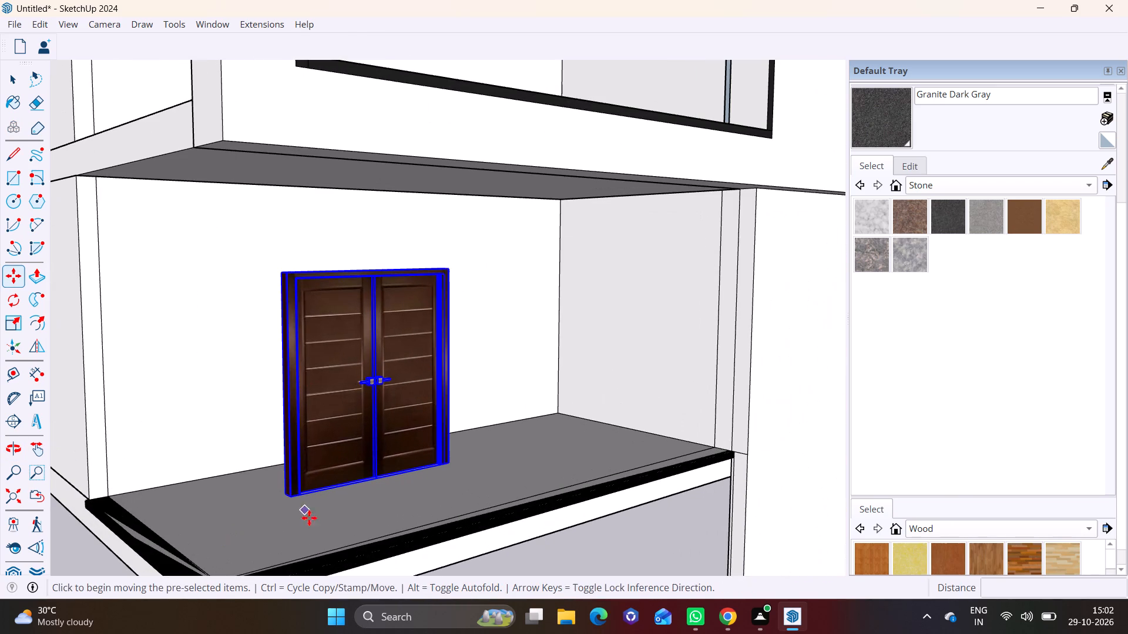
left_click(293, 497)
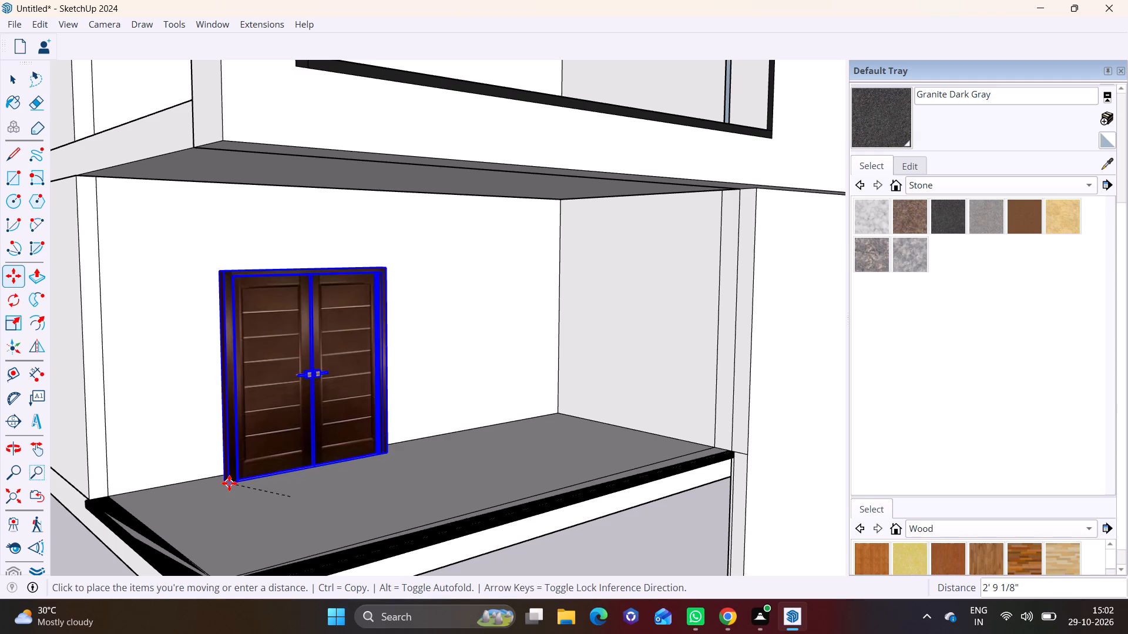
left_click(229, 483)
Copy the double door about 11' straight up onto the balcony behind the black-framed opening.
middle_click_drag(376, 505, 159, 494)
scroll(323, 464, "down", 3)
middle_click_drag(364, 410, 330, 551, "shift")
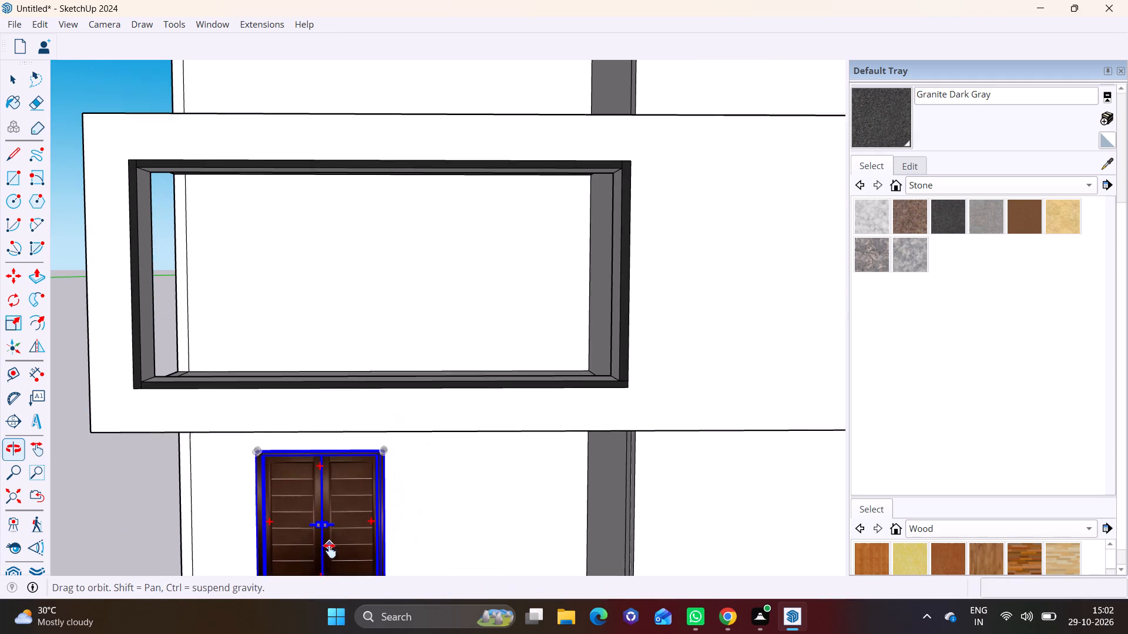
middle_click_drag(330, 551, 330, 551, "shift")
left_click(380, 459)
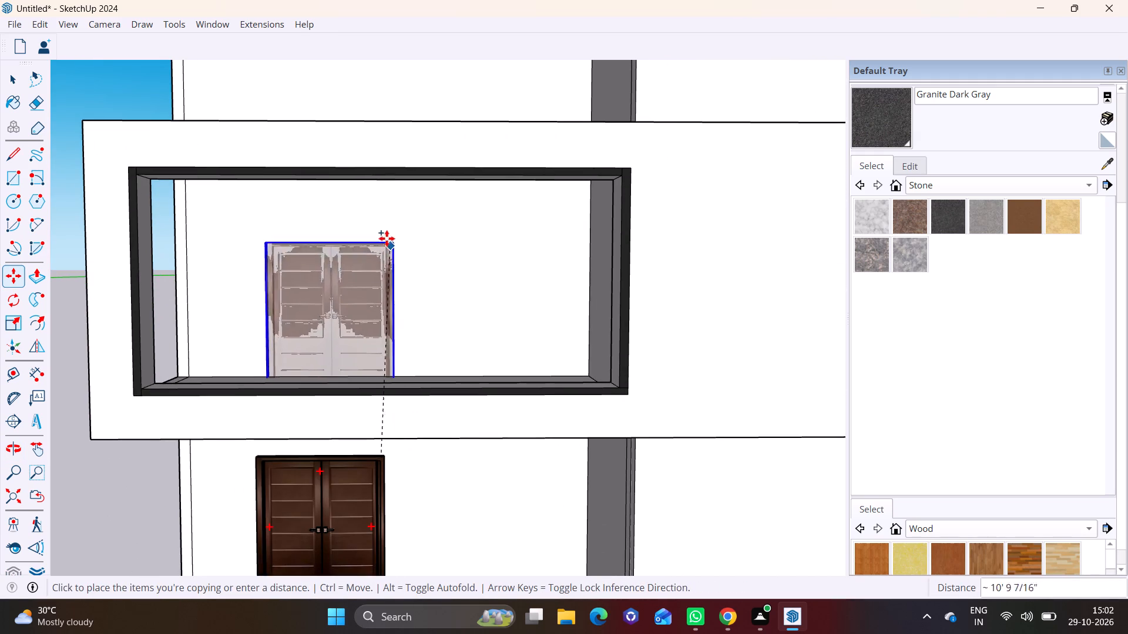
left_click(374, 240)
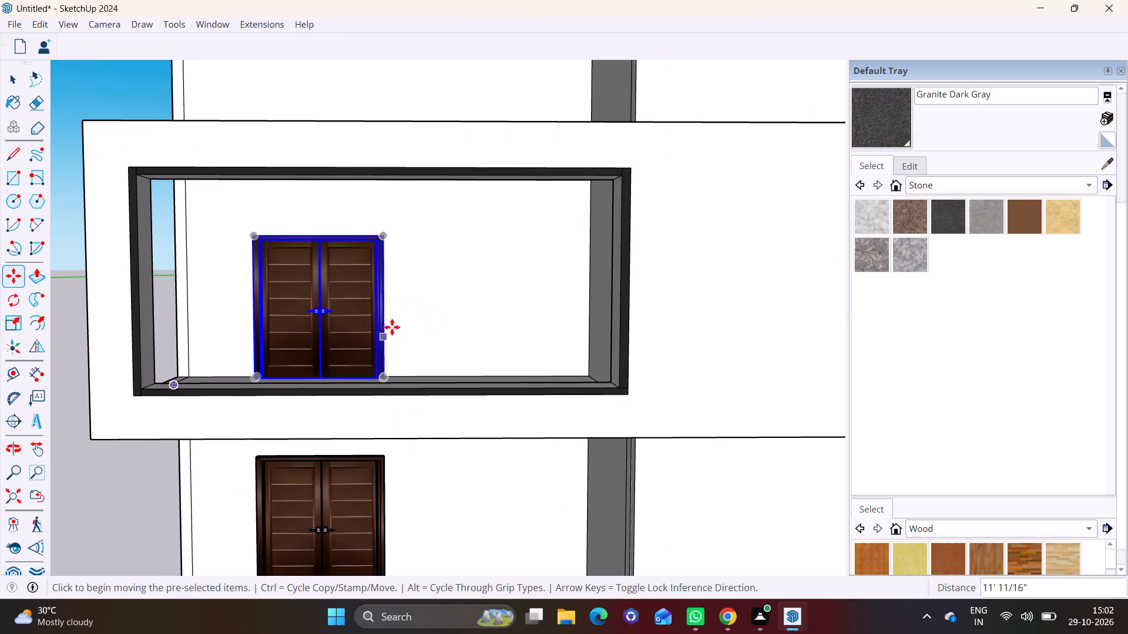
Copy the framed balcony's double door up onto the floor of the open balcony above, and clear the selection.
scroll(392, 327, "down", 5)
middle_click_drag(400, 305, 374, 497, "shift")
middle_click_drag(365, 484, 365, 471, "shift")
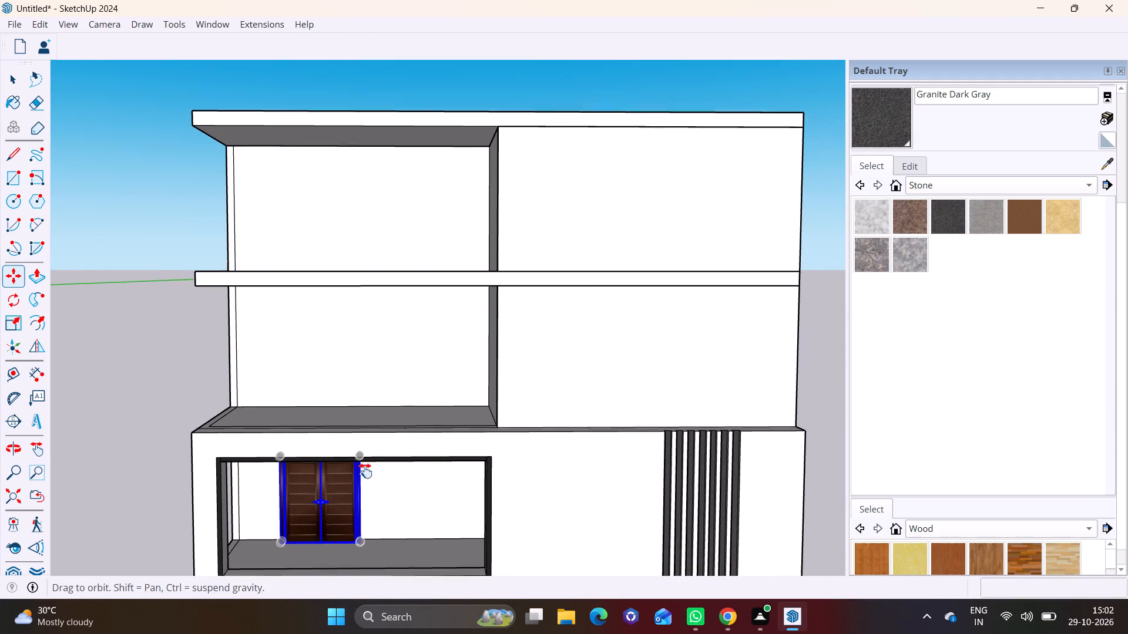
middle_click_drag(365, 471, 365, 469, "shift")
left_click(357, 537)
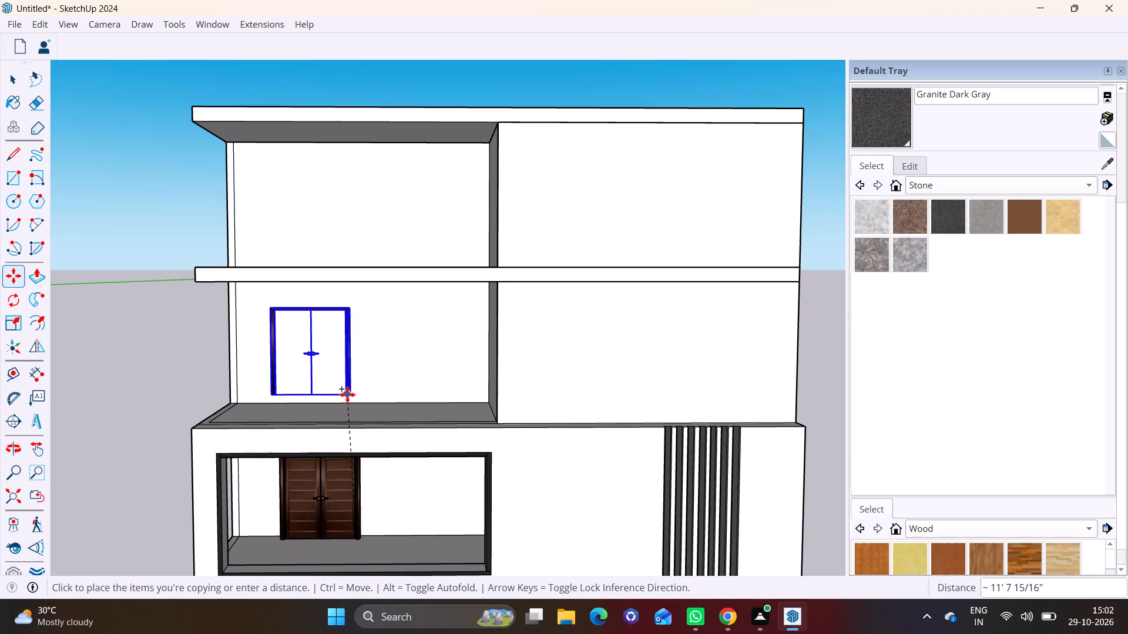
left_click(351, 403)
key("space")
left_click(134, 392)
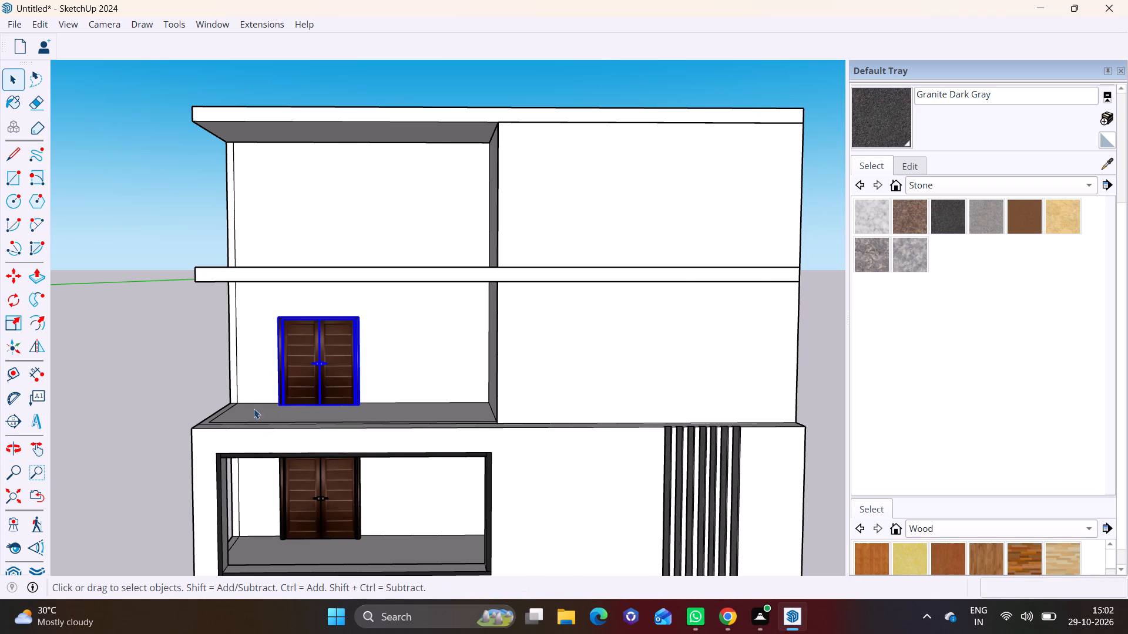
Examine the placement of the double doors on the balconies from several sides of the block.
middle_click_drag(319, 404, 609, 422)
scroll(293, 422, "down", 4)
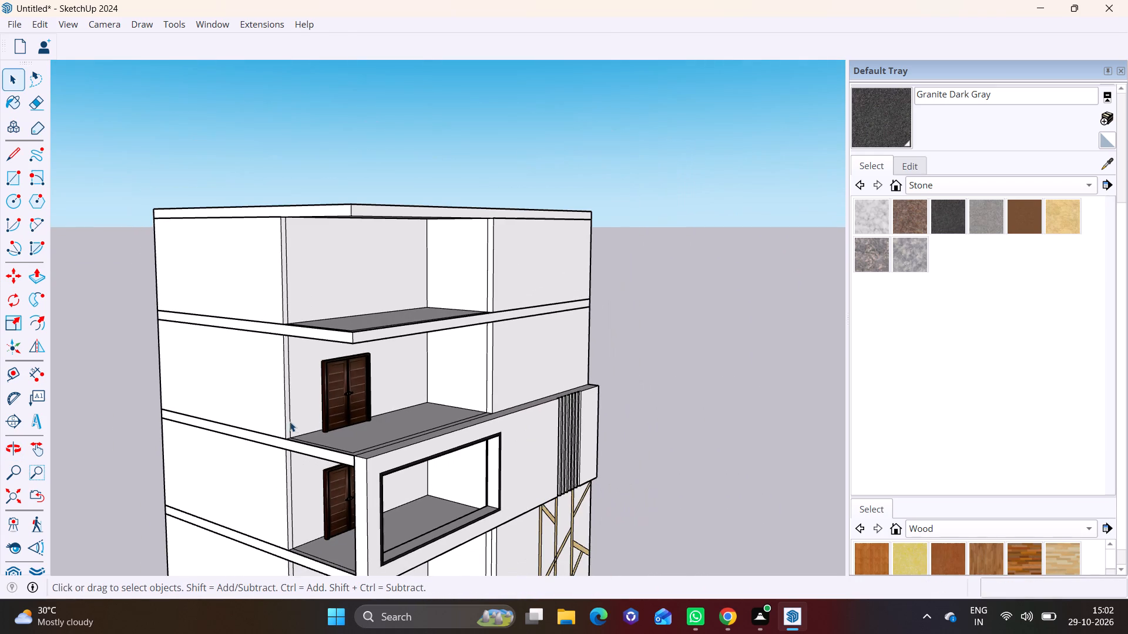
middle_click_drag(279, 417, 0, 336)
scroll(116, 371, "down", 5)
middle_click_drag(286, 486, 290, 411, "shift")
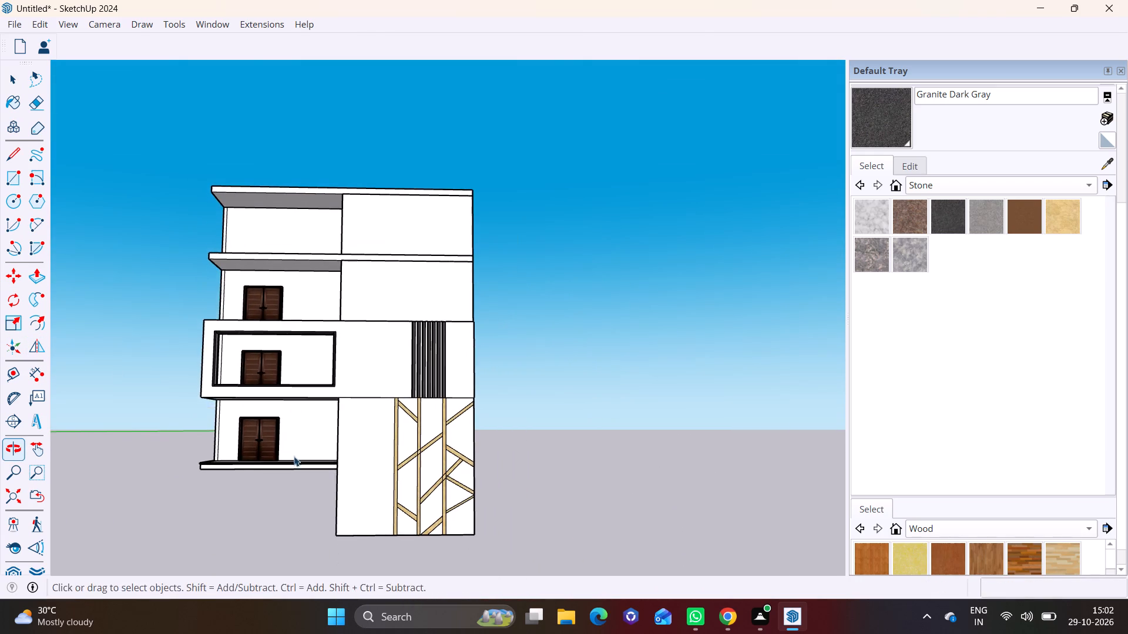
middle_click_drag(307, 457, 391, 484)
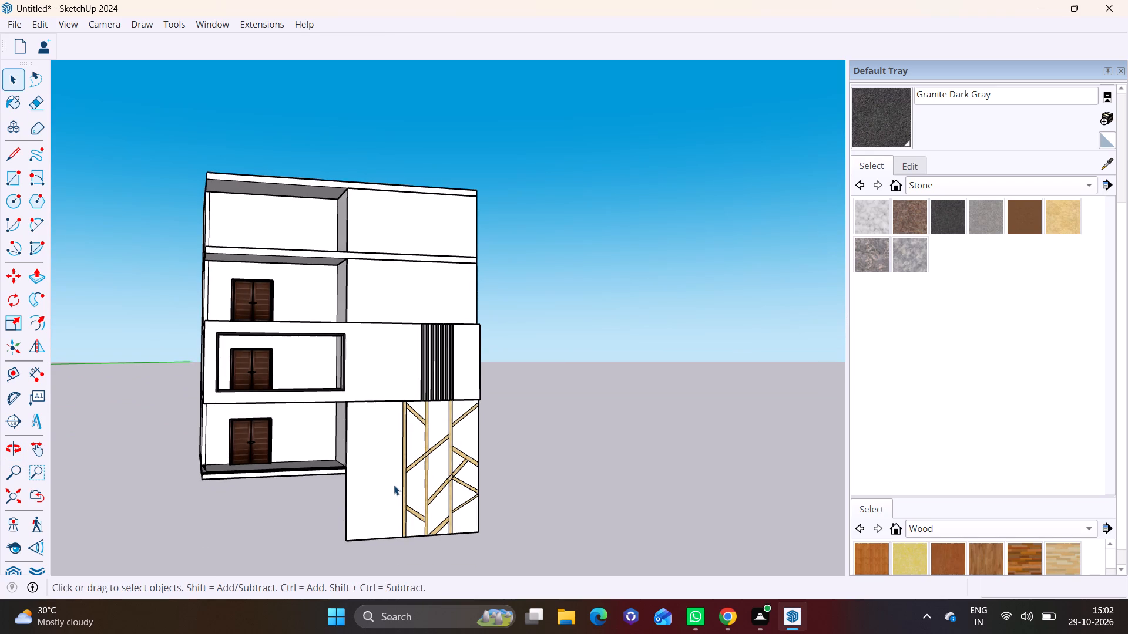
scroll(365, 475, "down", 2)
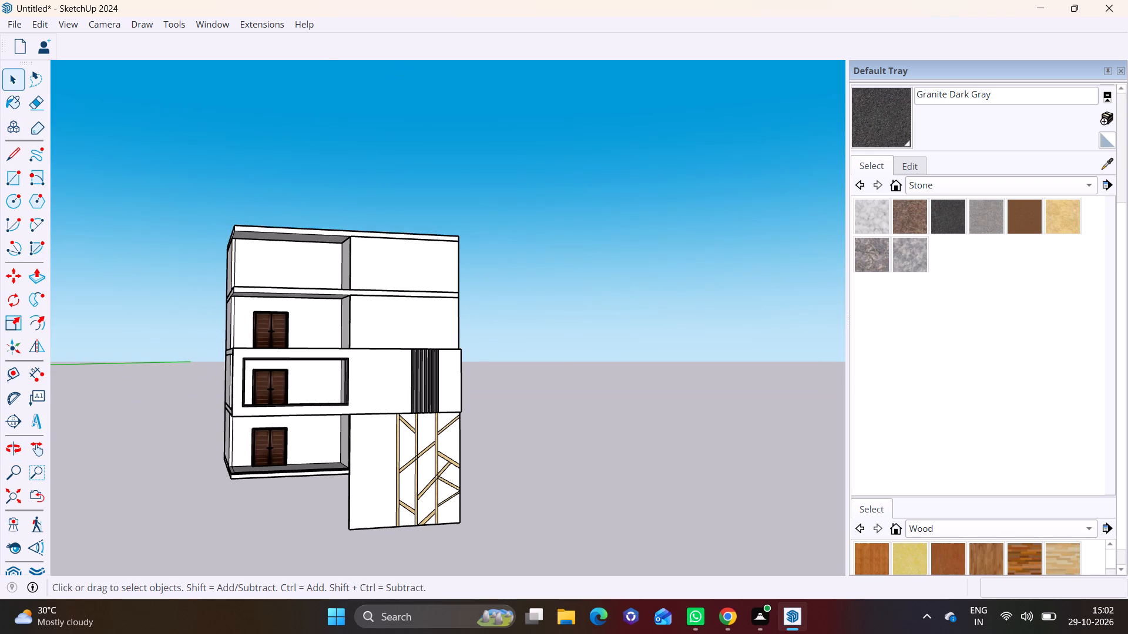
Open the 3D Warehouse again.
left_click(194, 24)
left_click(220, 137)
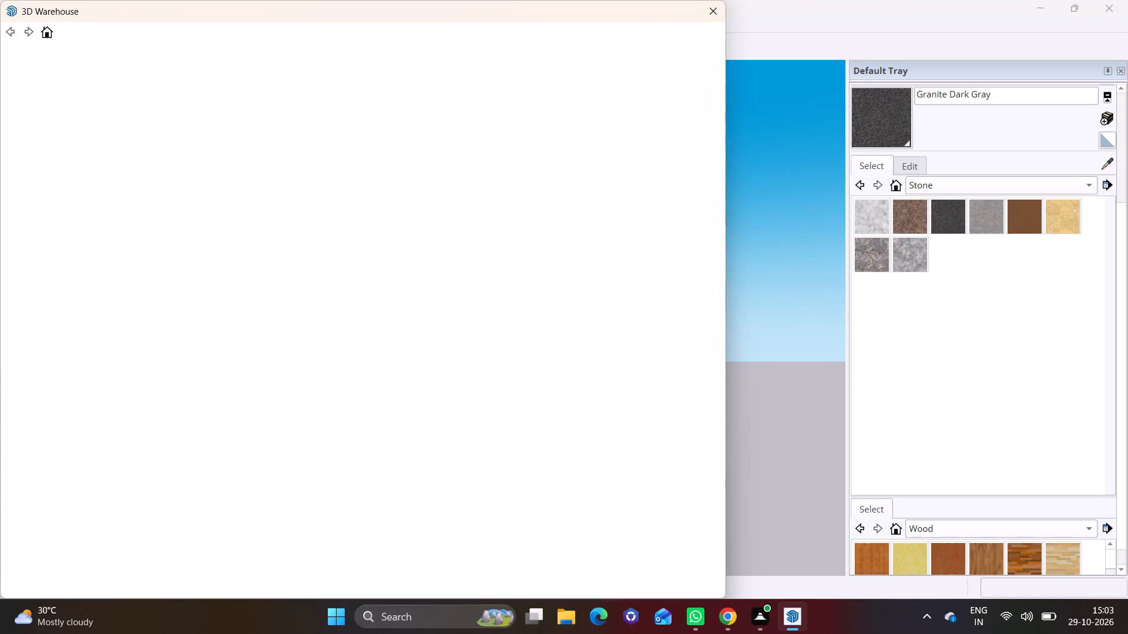
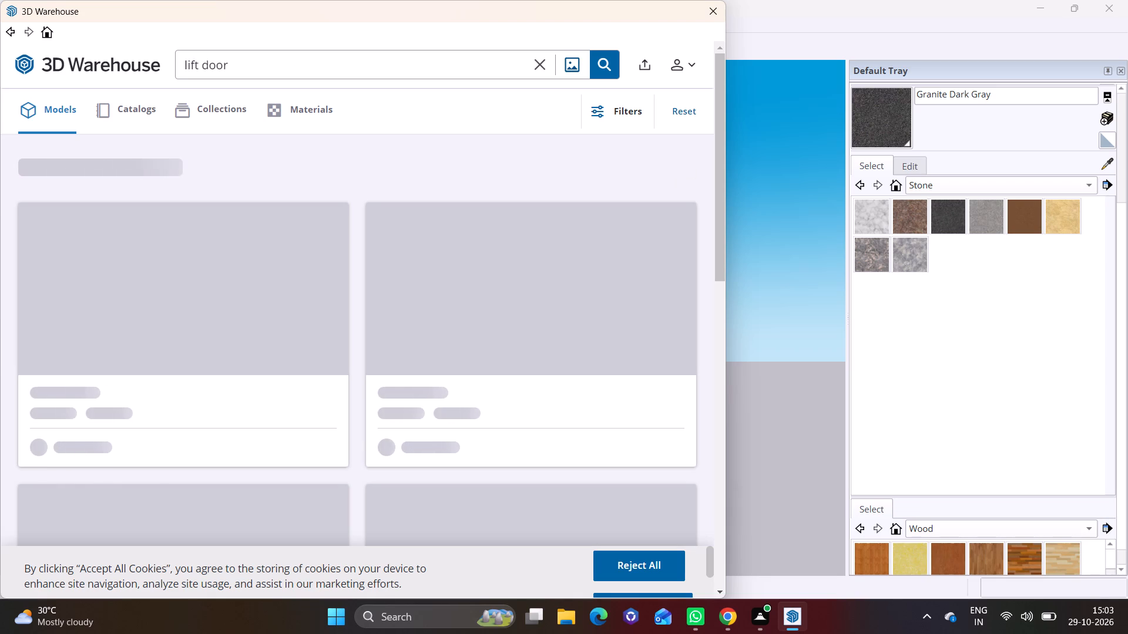
Search the 3D Warehouse for lift door and download Building - Lift Double Door & Button straight into the model.
left_click(600, 63)
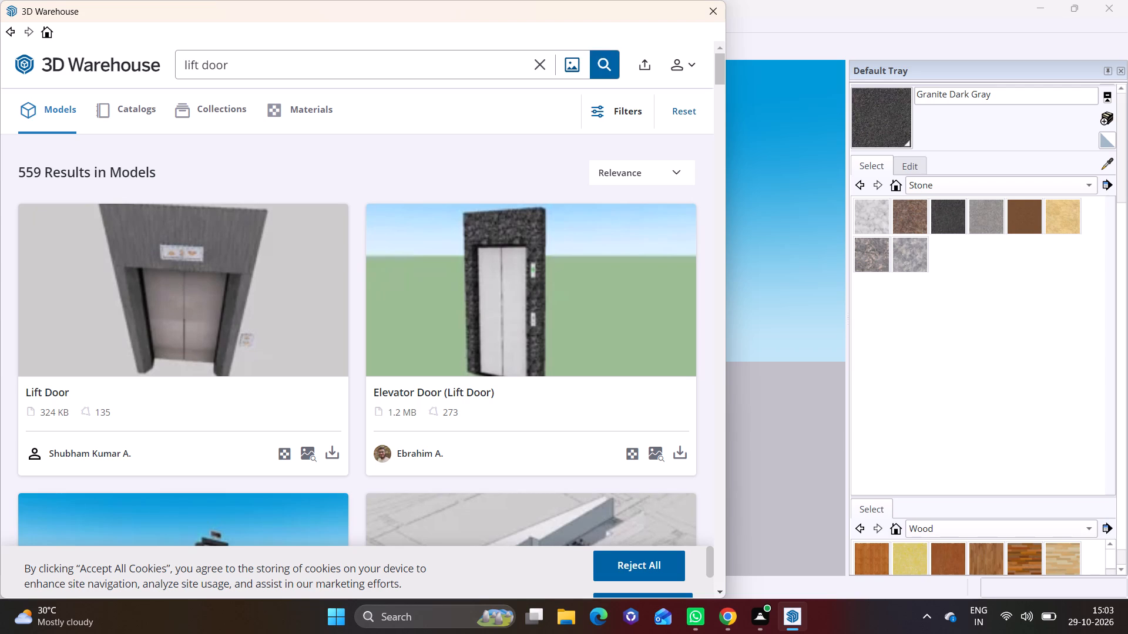
scroll(313, 328, "down", 6)
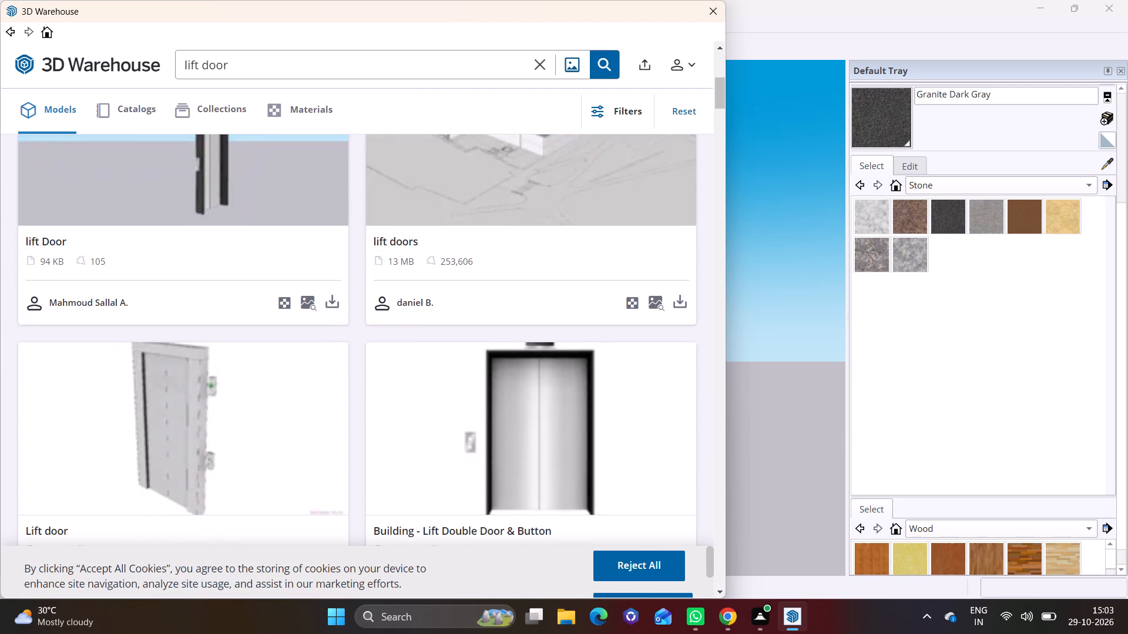
scroll(375, 344, "down", 2)
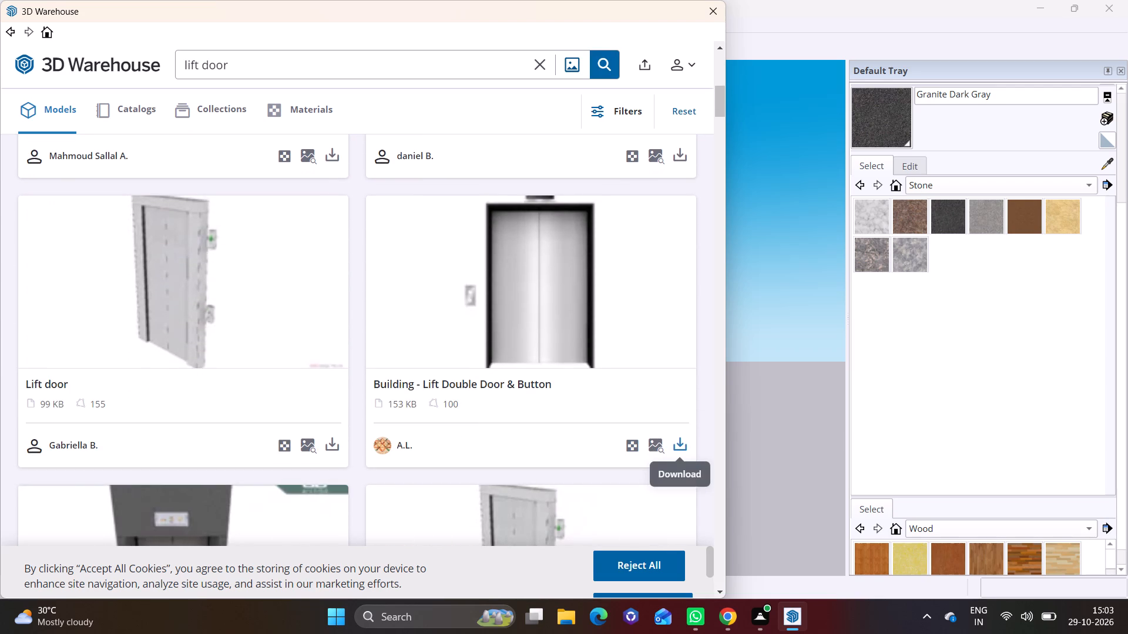
left_click(683, 437)
left_click(323, 315)
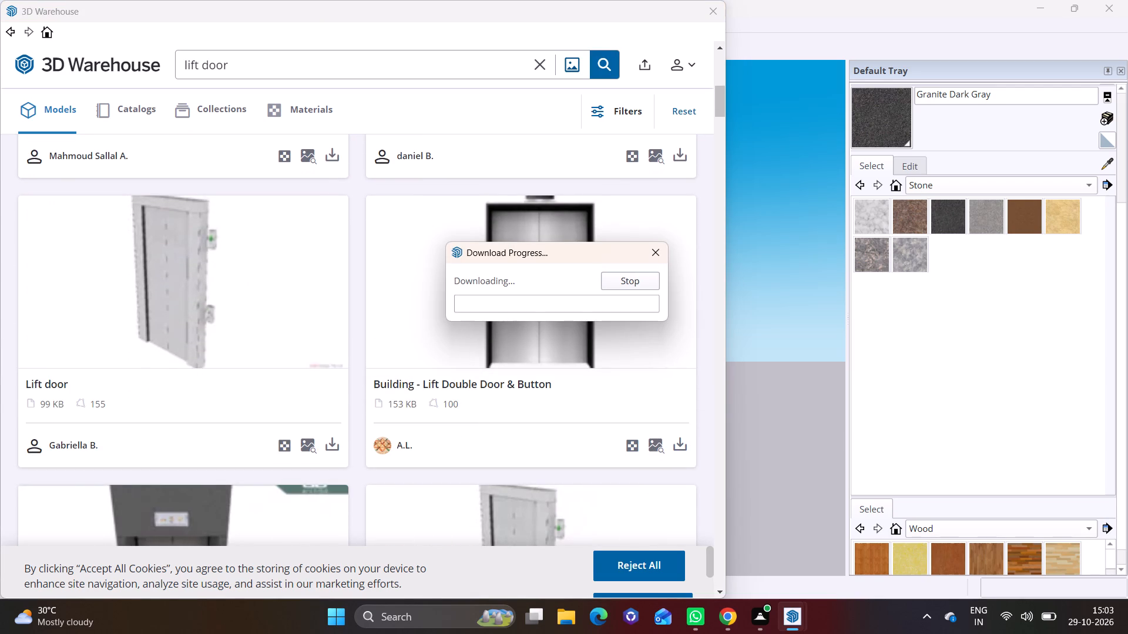
scroll(384, 443, "down", 3)
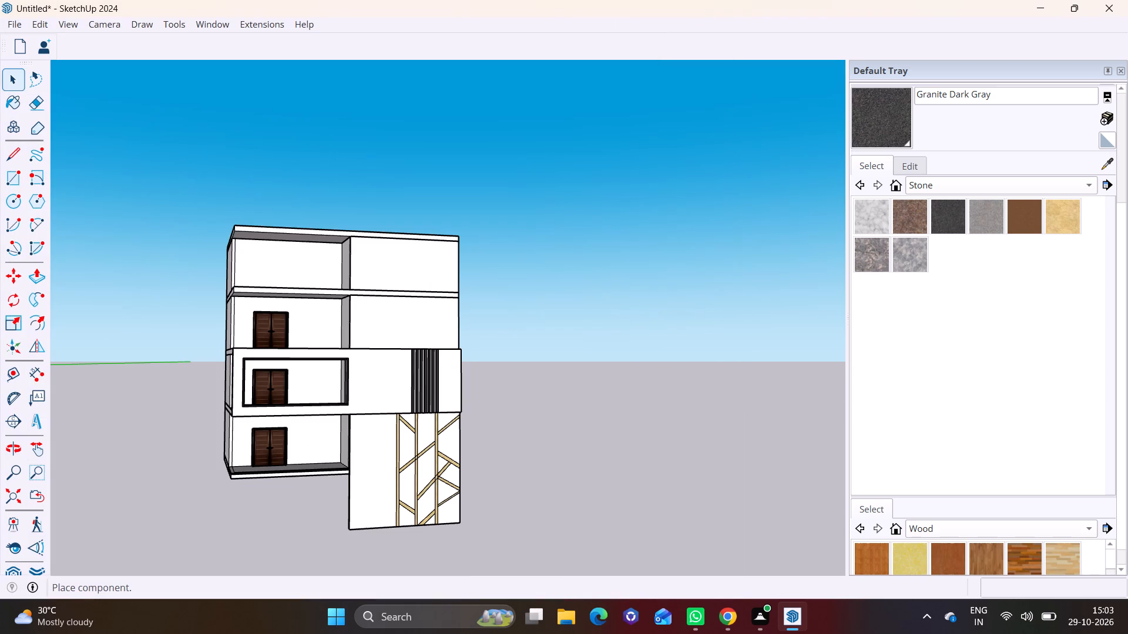
Place the lift door on the lowest balcony beside the wooden double door and clear the selection.
left_click(312, 465)
scroll(318, 457, "up", 3)
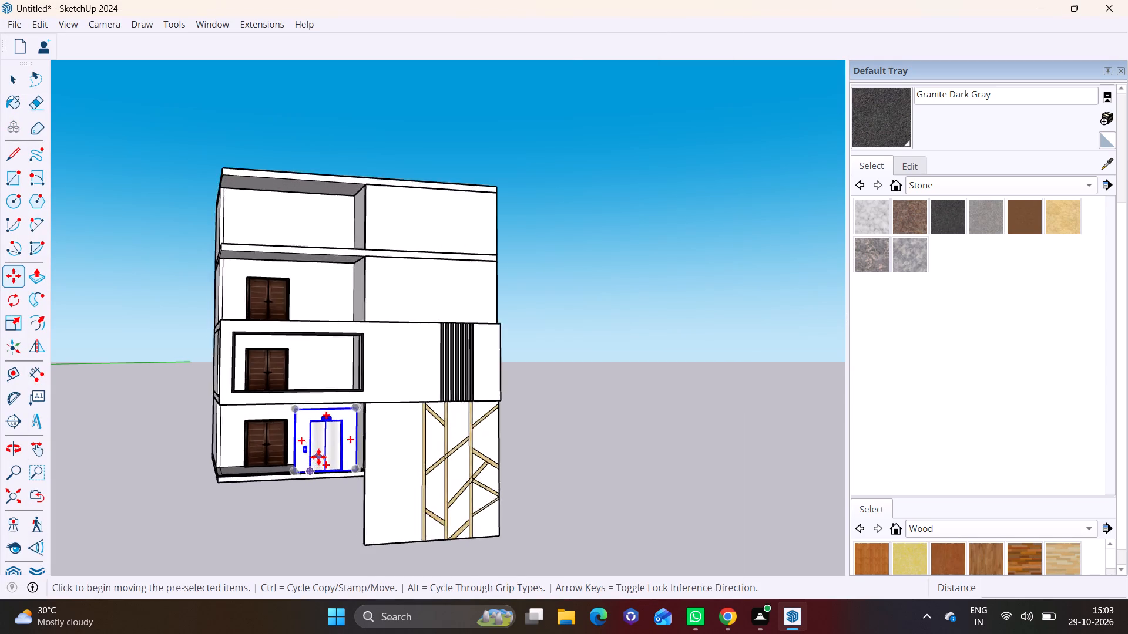
scroll(318, 457, "up", 5)
key("space")
left_click(636, 458)
Open the lift door component and paint the front face of its wall surround with Granite Dark Gray.
middle_click_drag(620, 462, 518, 458)
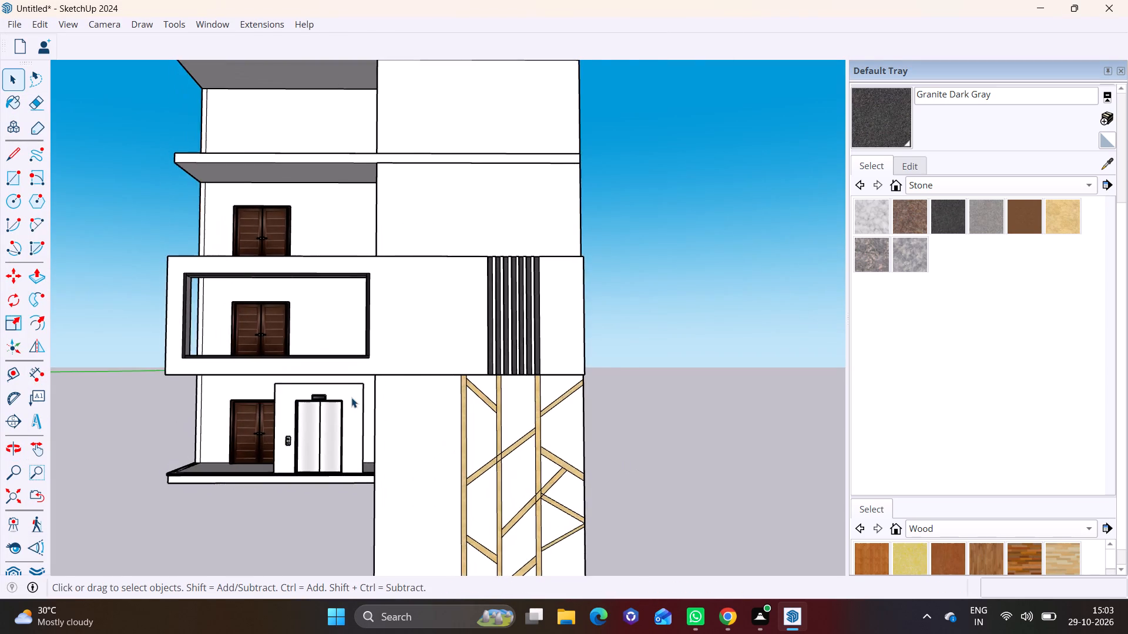
scroll(351, 397, "up", 12)
left_click(377, 406)
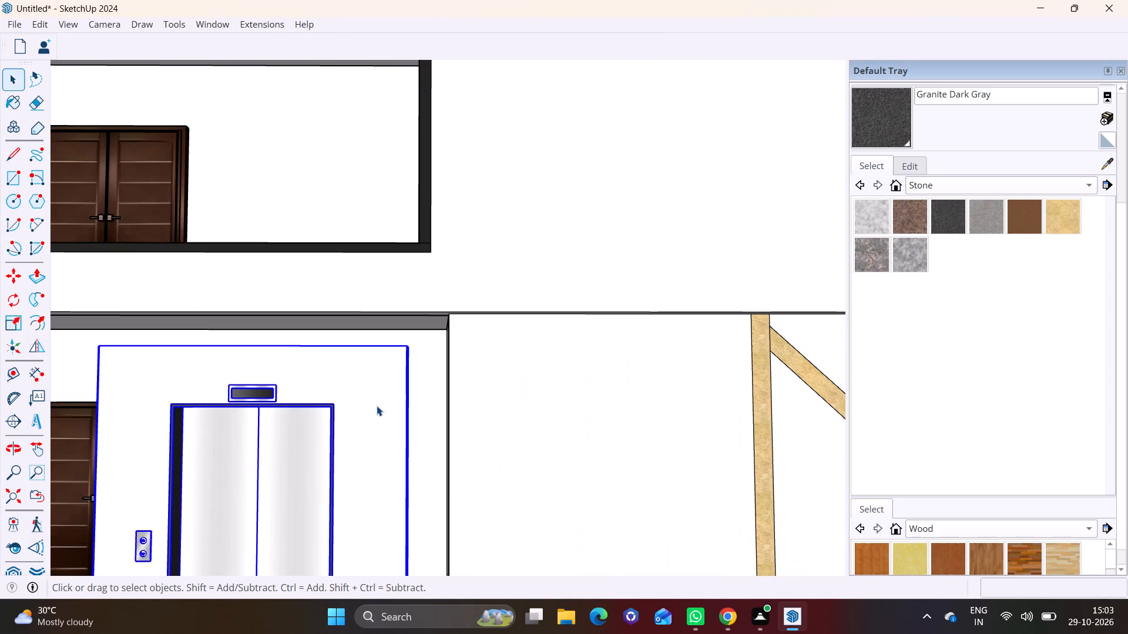
left_click(318, 382)
scroll(353, 402, "down", 3)
triple_click(364, 403)
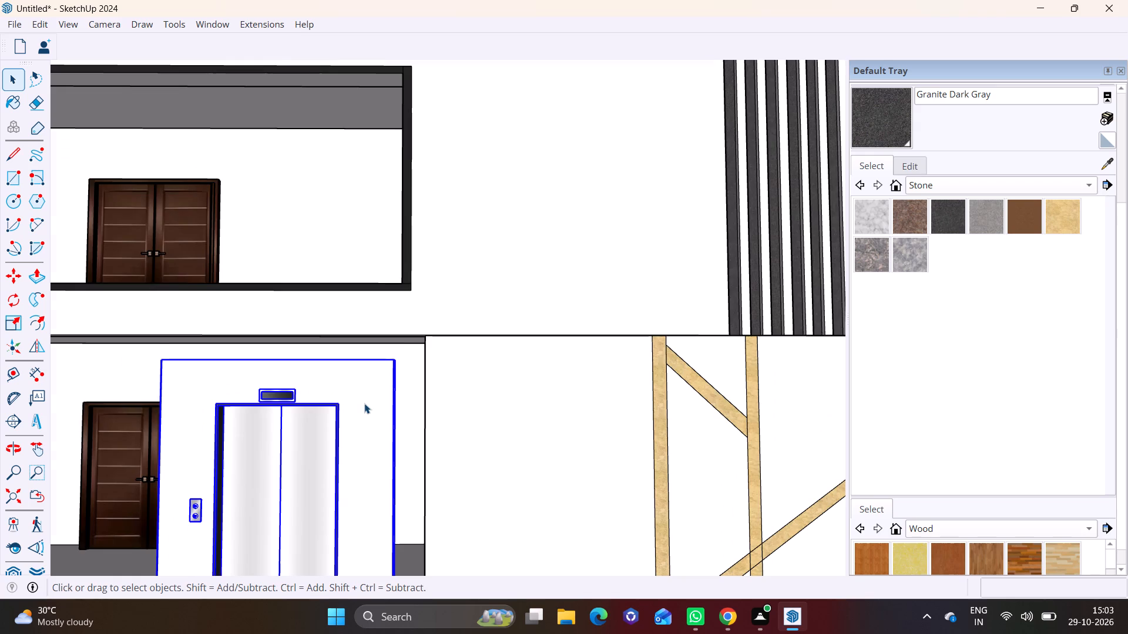
left_click(364, 403)
left_click(365, 402)
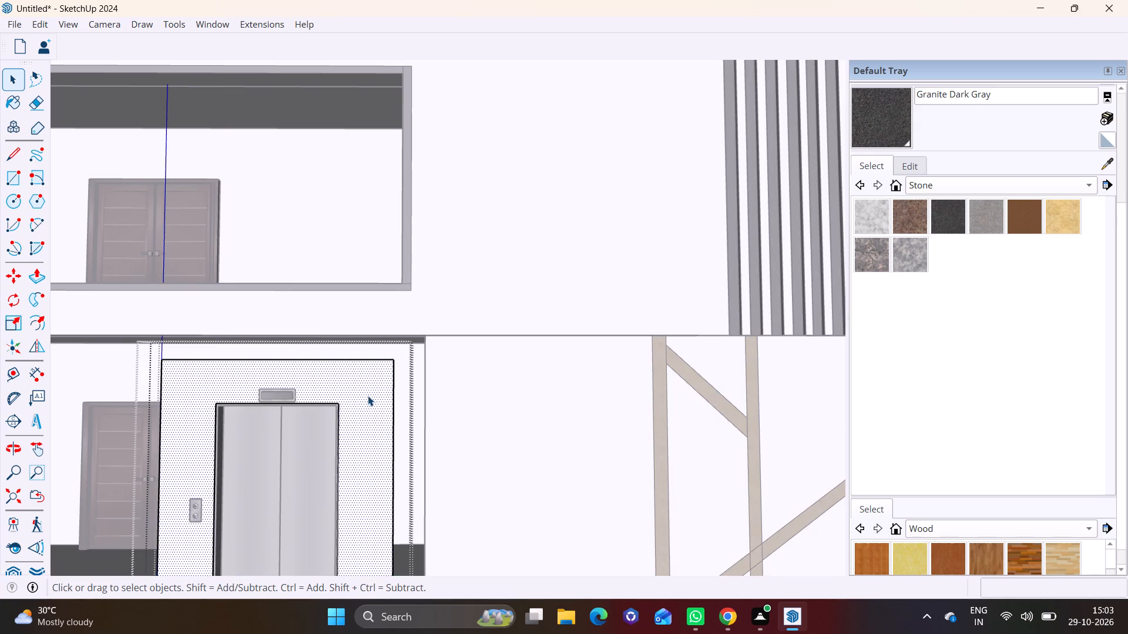
left_click(952, 215)
left_click(385, 394)
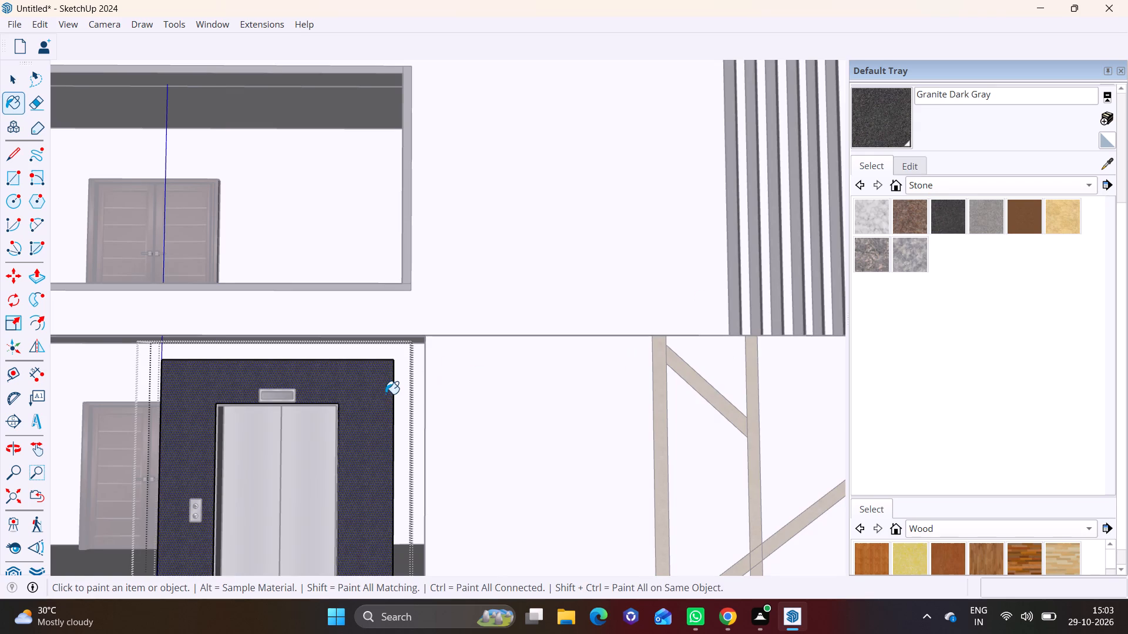
key("space")
scroll(296, 423, "down", 7)
left_click(758, 473)
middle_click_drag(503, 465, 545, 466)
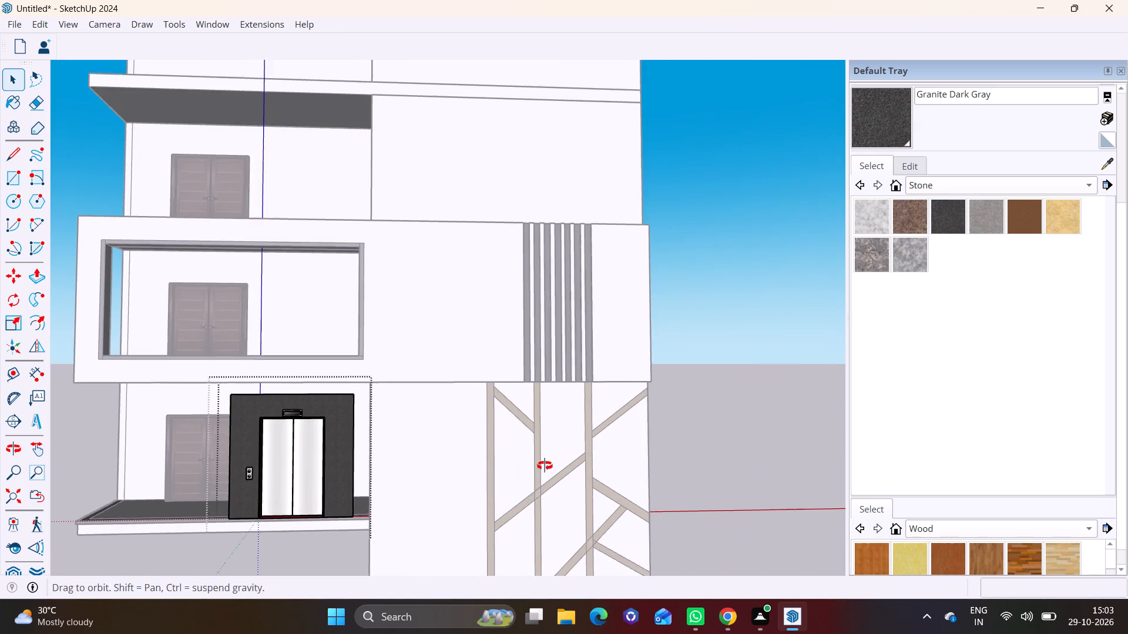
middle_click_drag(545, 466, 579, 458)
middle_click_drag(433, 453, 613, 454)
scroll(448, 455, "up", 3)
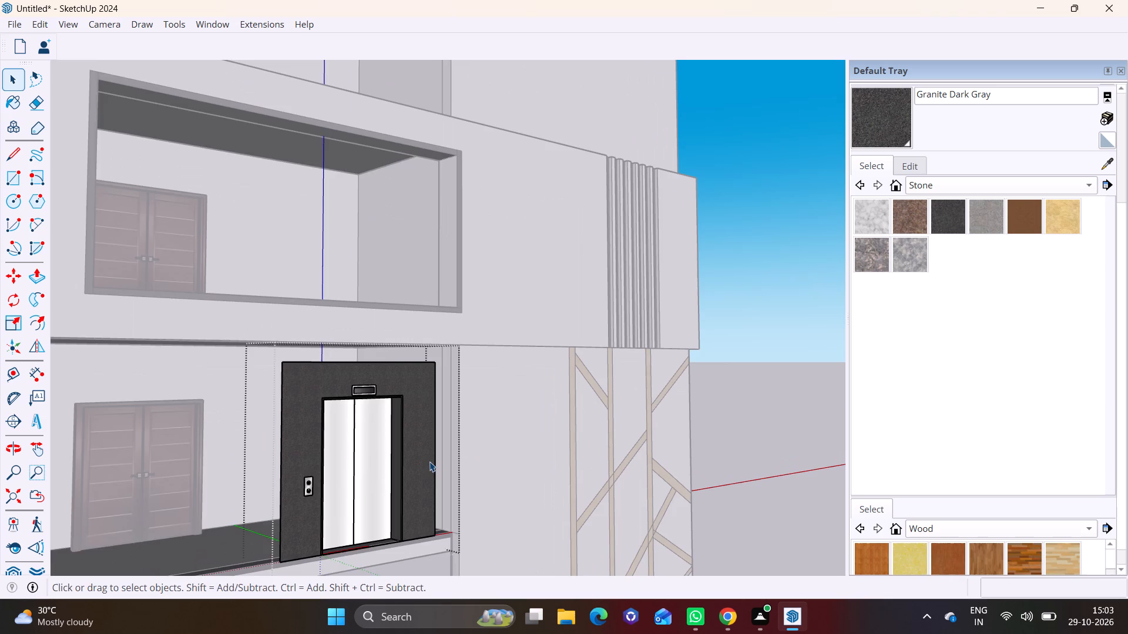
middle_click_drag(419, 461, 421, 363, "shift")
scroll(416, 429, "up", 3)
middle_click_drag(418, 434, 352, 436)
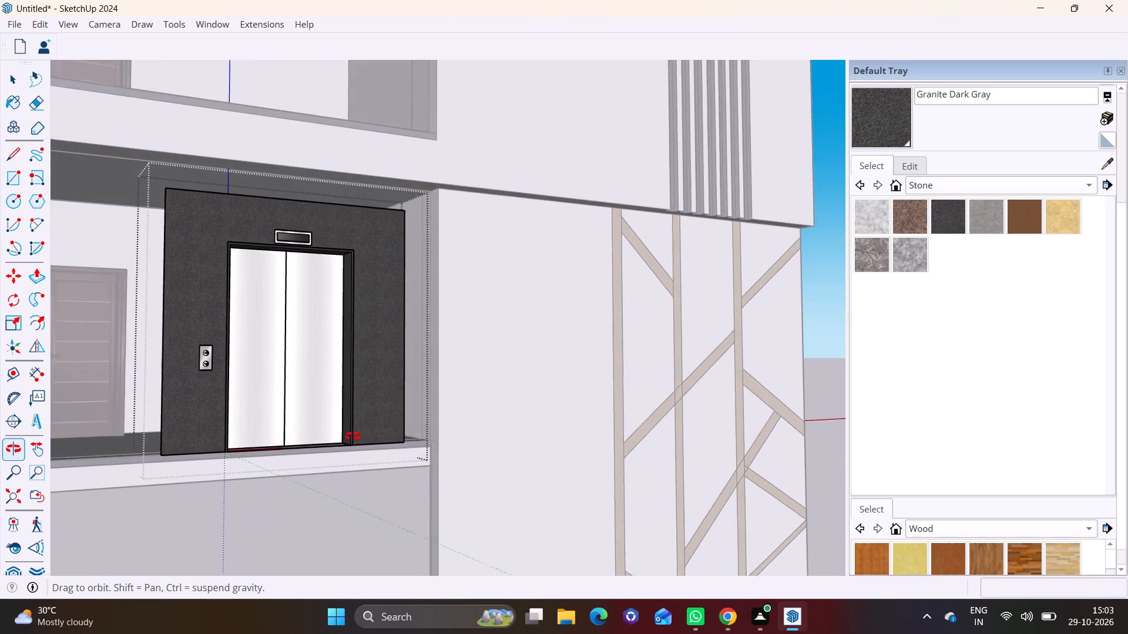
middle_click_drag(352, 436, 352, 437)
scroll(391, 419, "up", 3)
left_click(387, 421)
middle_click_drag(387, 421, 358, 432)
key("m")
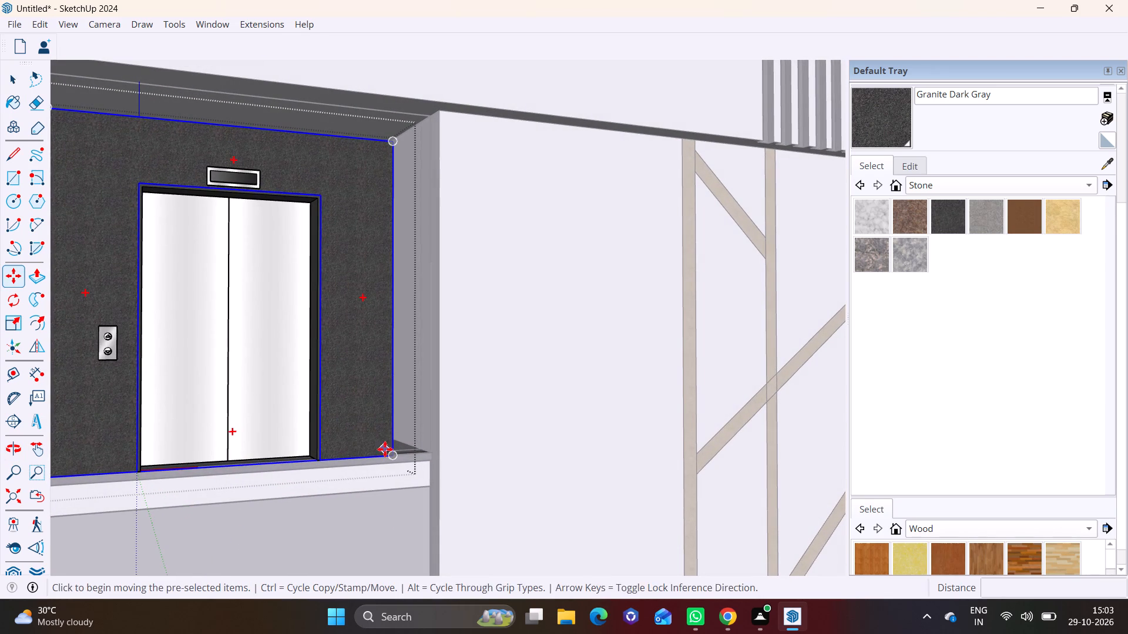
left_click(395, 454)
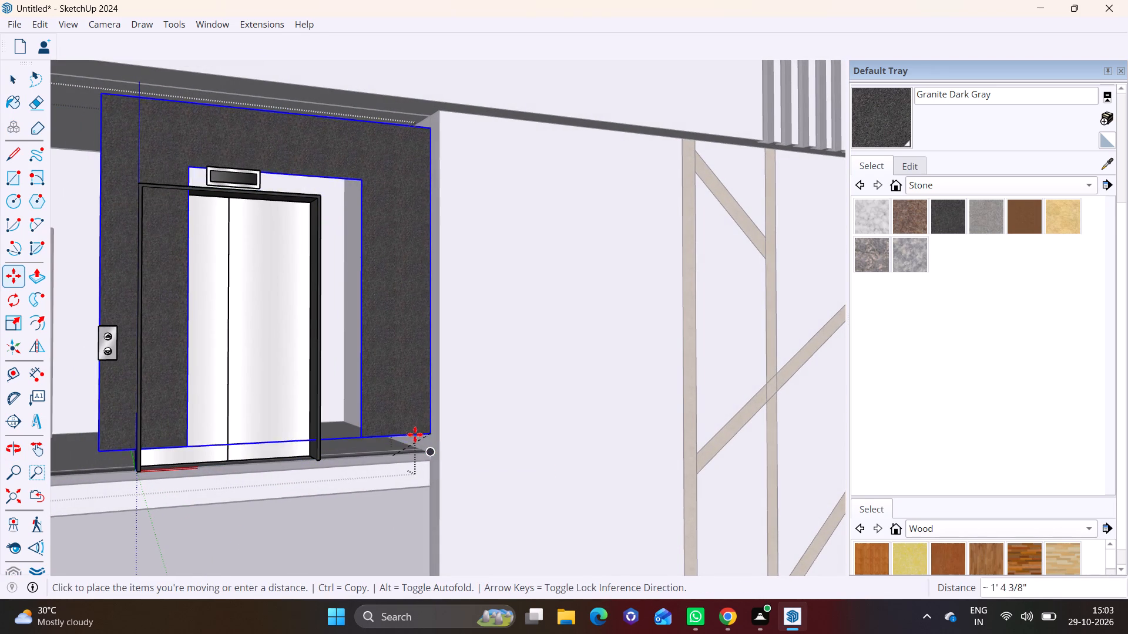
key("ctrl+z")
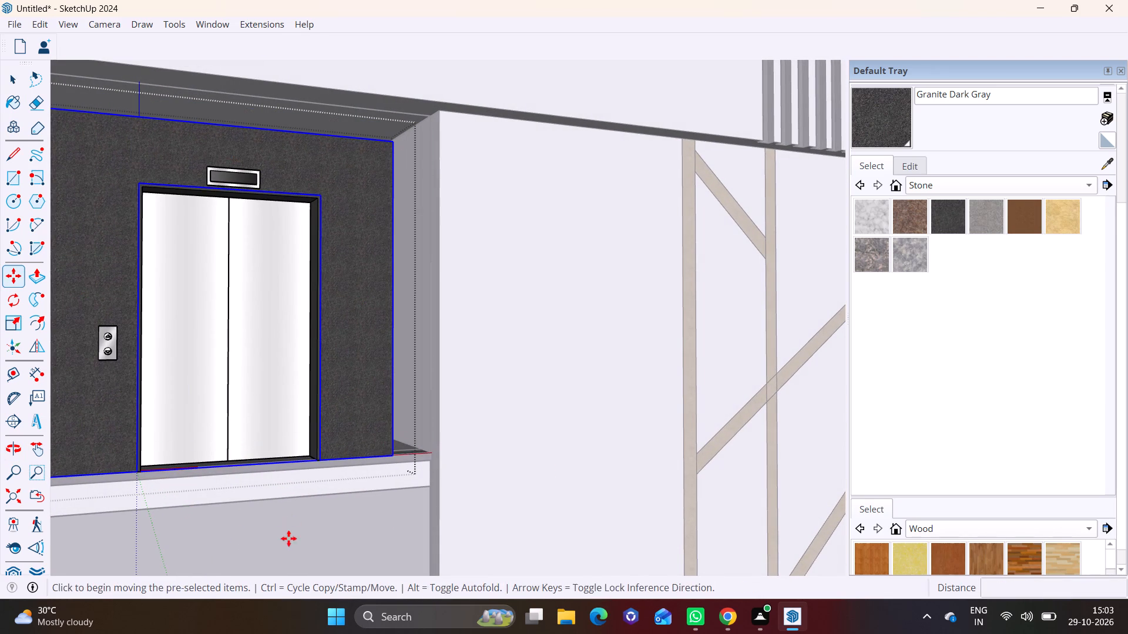
Leave component editing and move the whole lift door about 4' back from the front edge of the lowest balcony.
key("space")
left_click(295, 532)
left_click(321, 417)
scroll(331, 413, "down", 2)
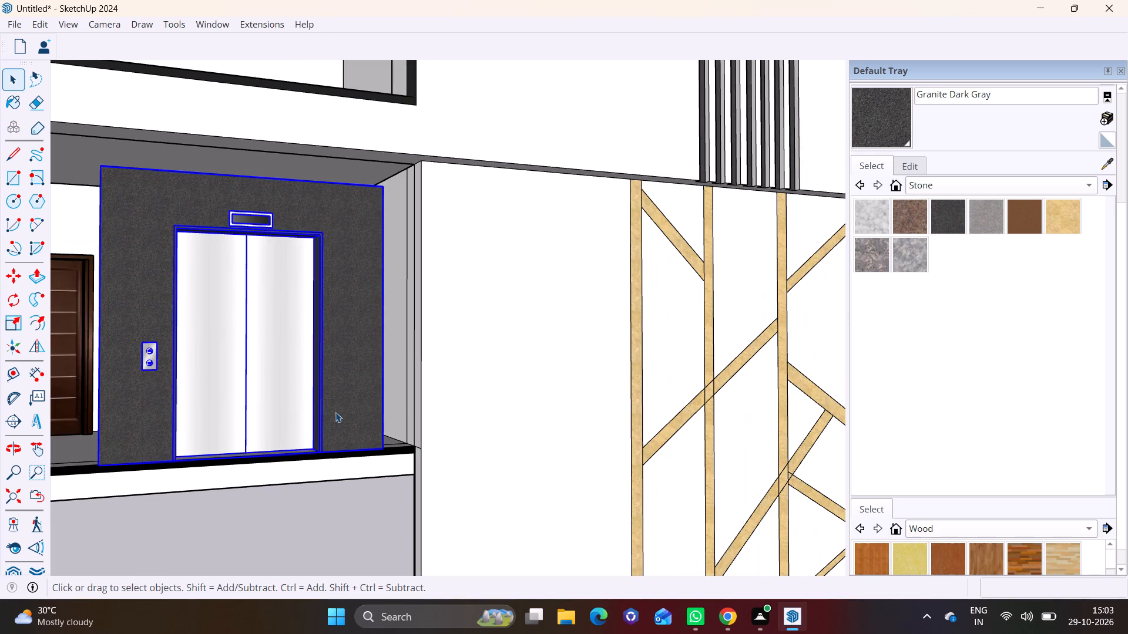
middle_click_drag(388, 433, 436, 468)
scroll(417, 470, "up", 2)
key("m")
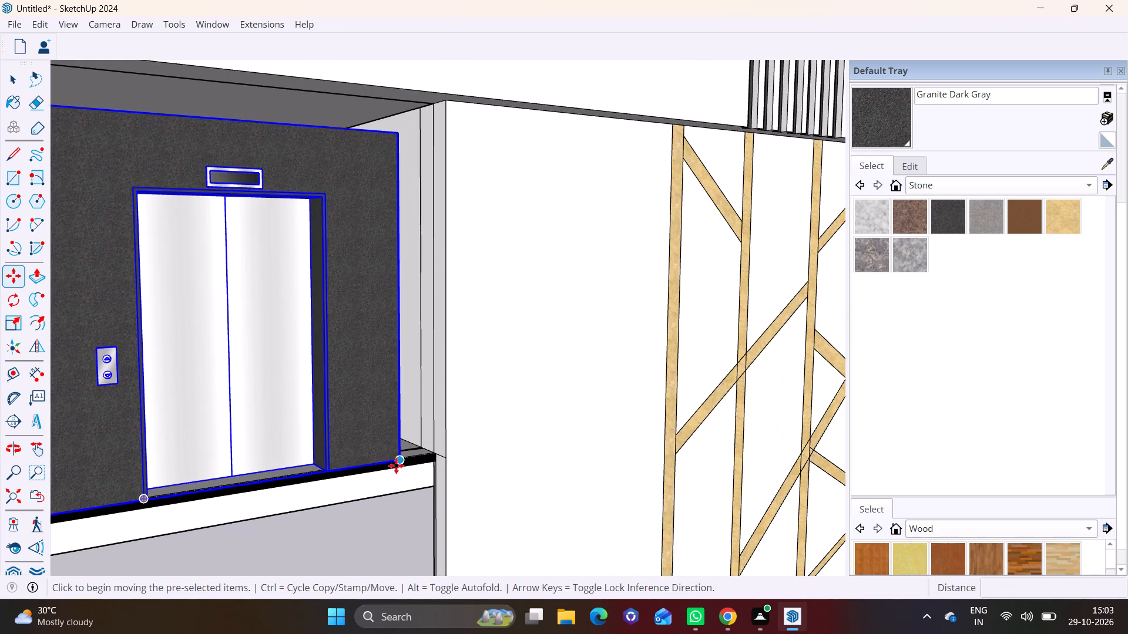
left_click(396, 461)
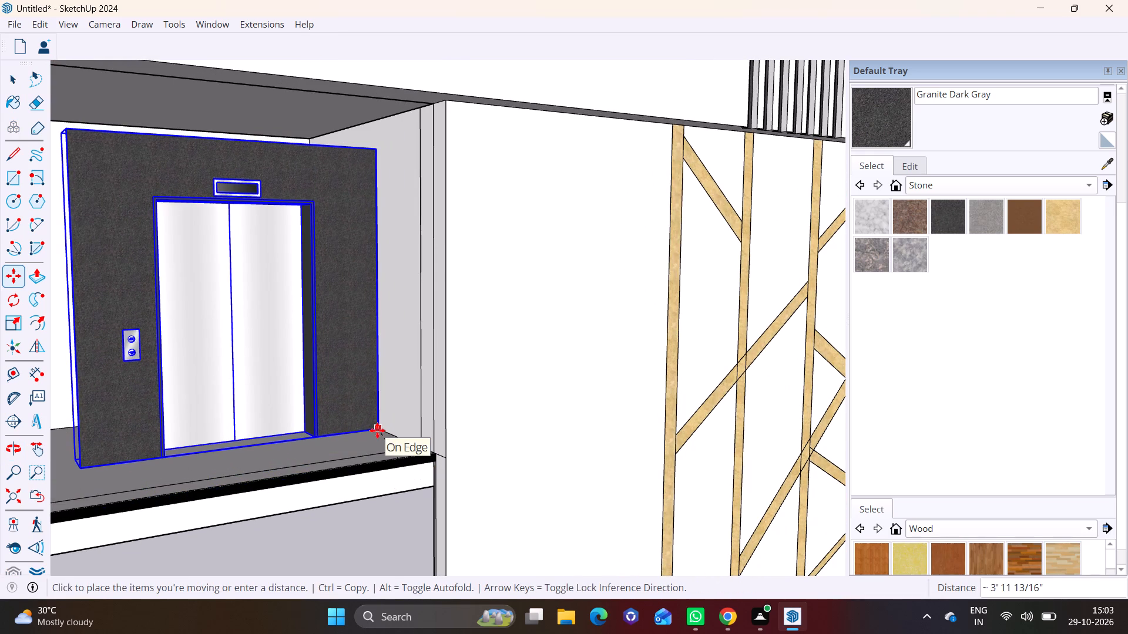
left_click(377, 430)
Move the lift door about 2' 9" further back along the green axis to the lowest balcony's rear wall.
scroll(377, 429, "down", 3)
middle_click_drag(377, 429, 267, 416)
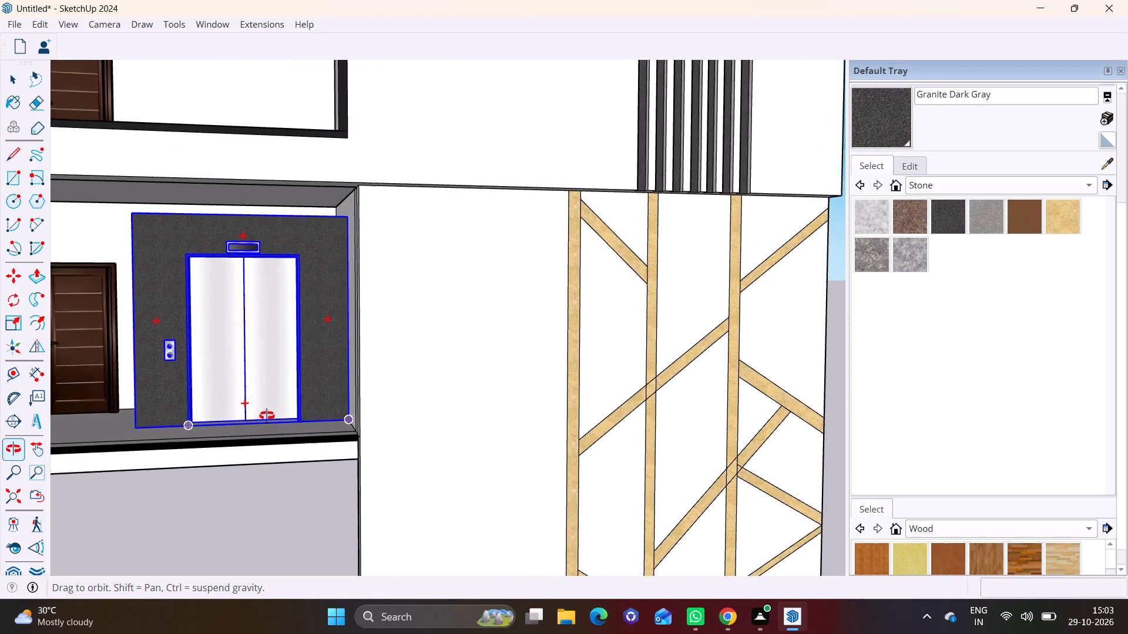
middle_click_drag(267, 416, 247, 421)
middle_click_drag(273, 413, 435, 430)
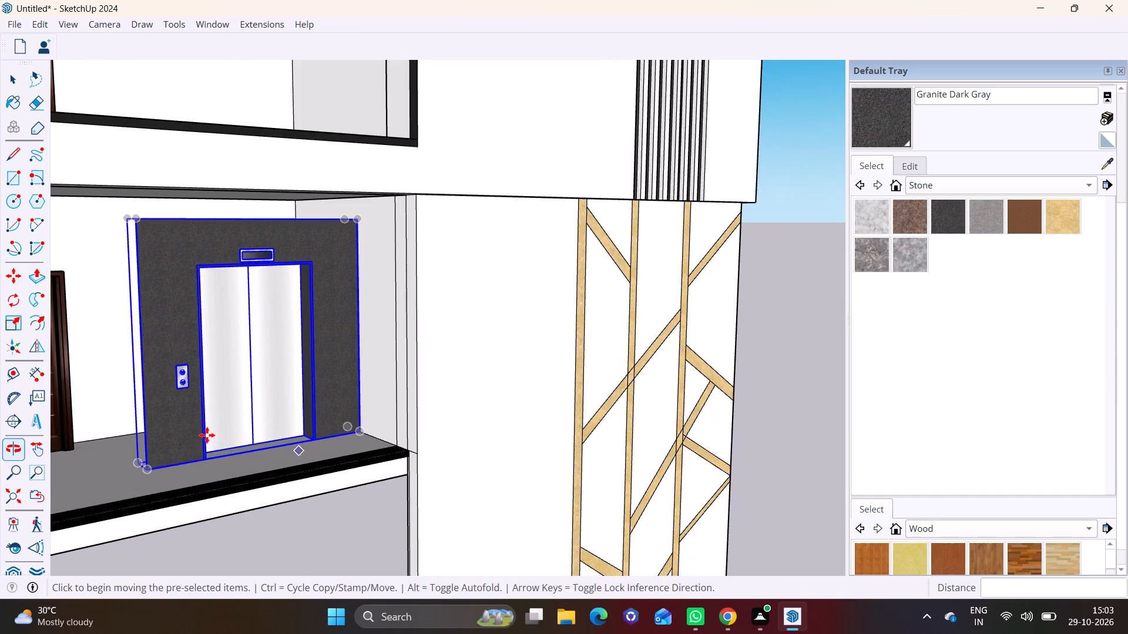
middle_click_drag(189, 419, 407, 426)
left_click(370, 477)
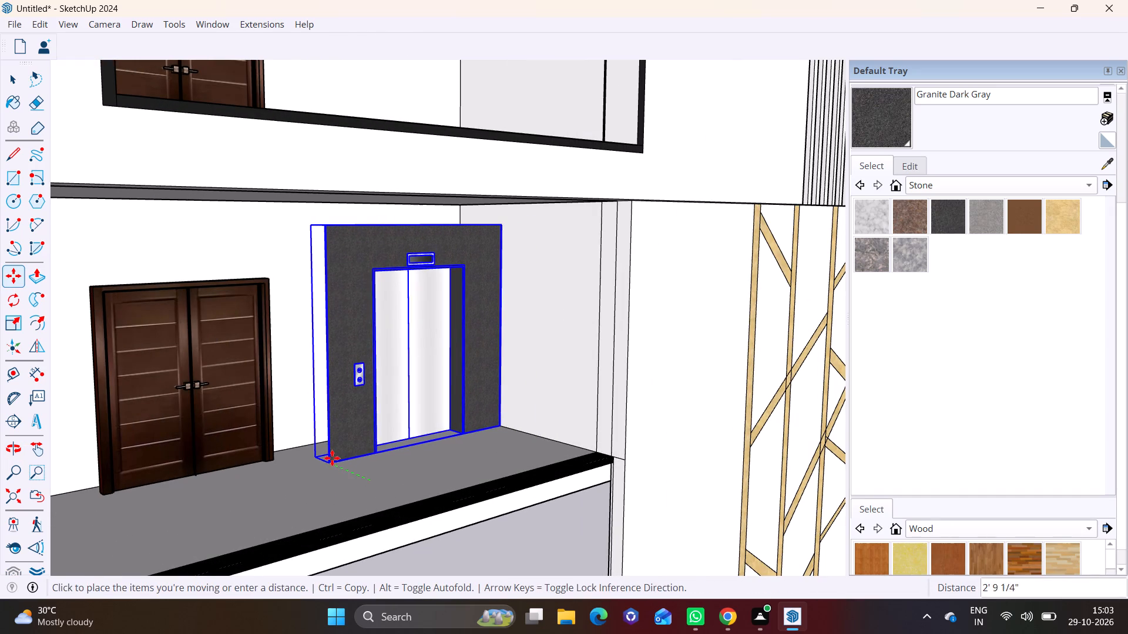
left_click(330, 457)
Copy the lift door about 11' up onto the floor of the balcony behind the black-framed opening.
middle_click_drag(403, 453, 184, 427)
scroll(399, 409, "down", 1)
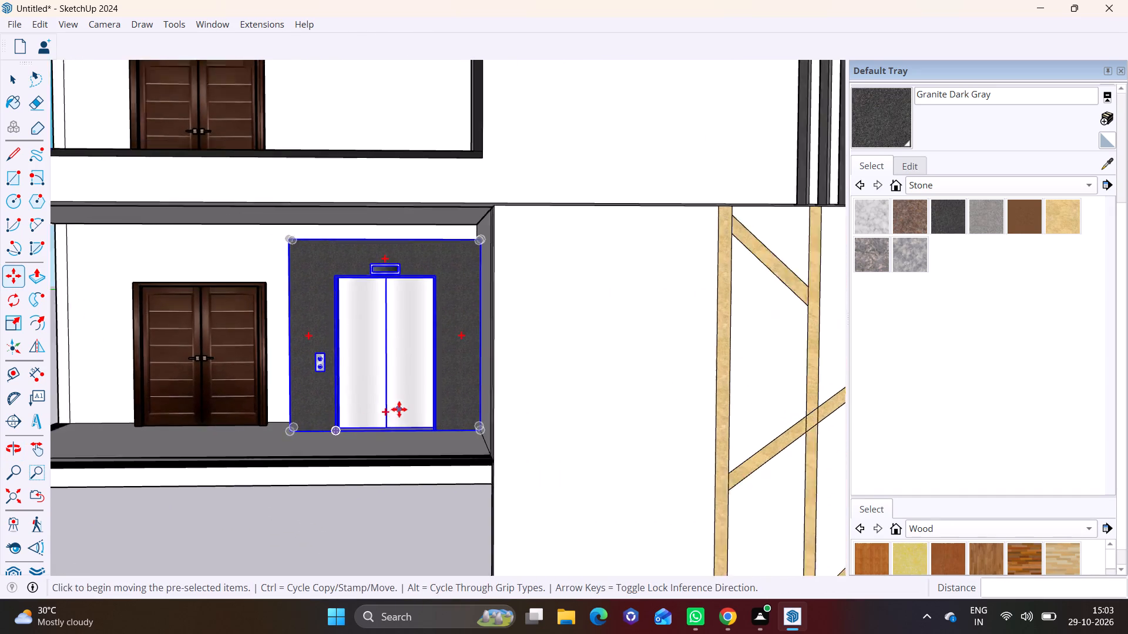
scroll(399, 409, "down", 1)
left_click(470, 429)
middle_click_drag(441, 194, 456, 431, "shift")
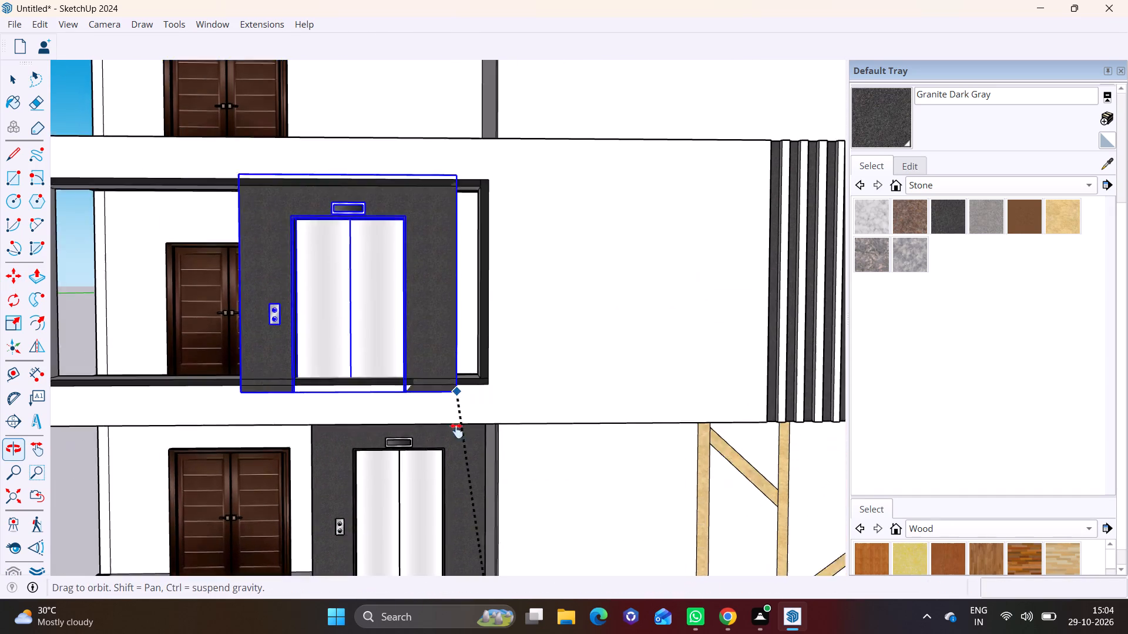
middle_click_drag(456, 431, 456, 473, "shift")
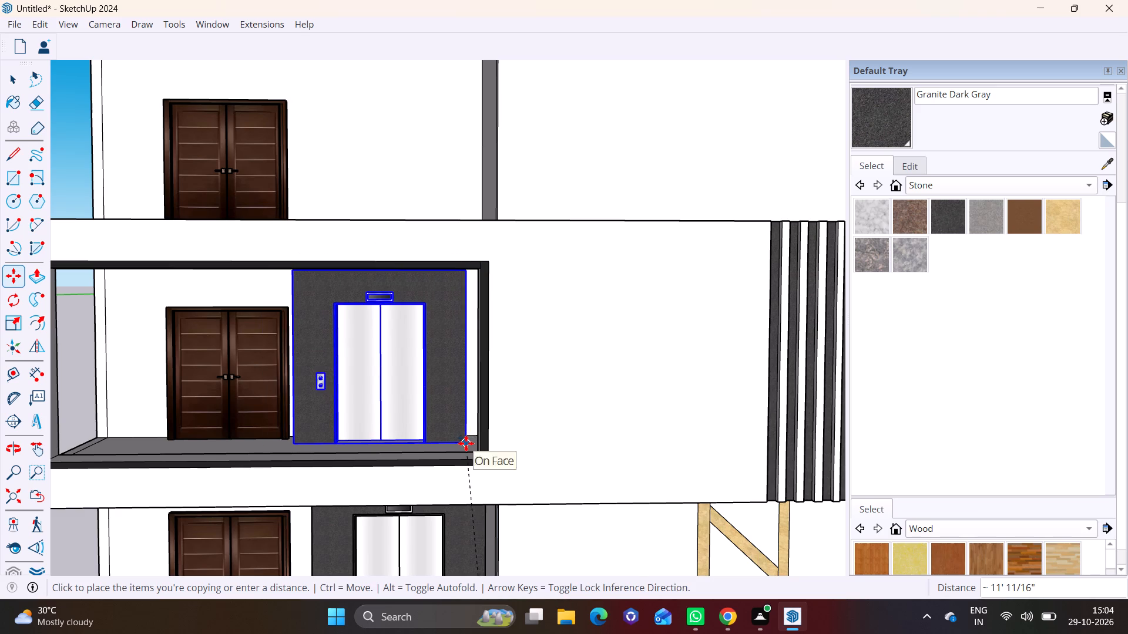
left_click(466, 443)
middle_click_drag(462, 448, 709, 448)
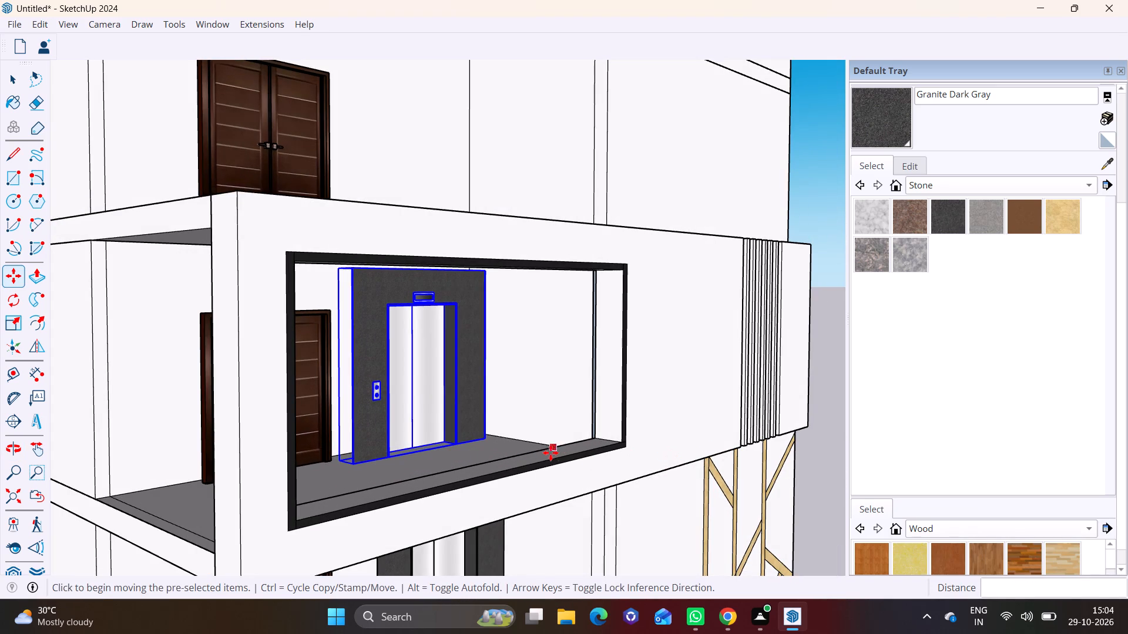
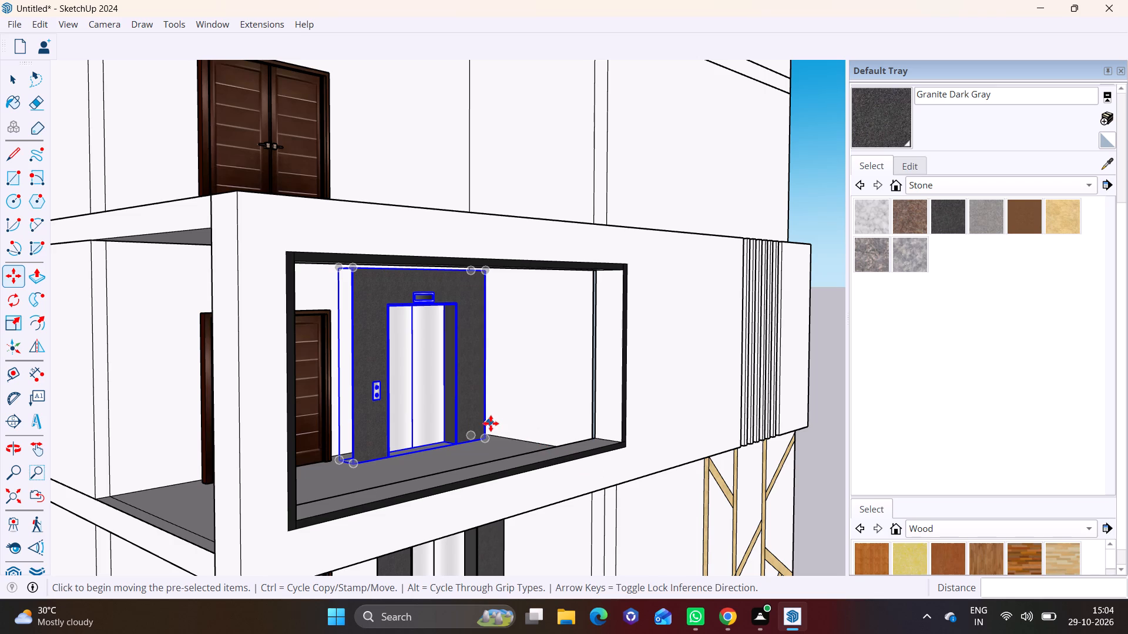
Move the lift door behind the black-framed opening about 1' sideways so it meets the balcony's side wall.
middle_click_drag(418, 414, 546, 441)
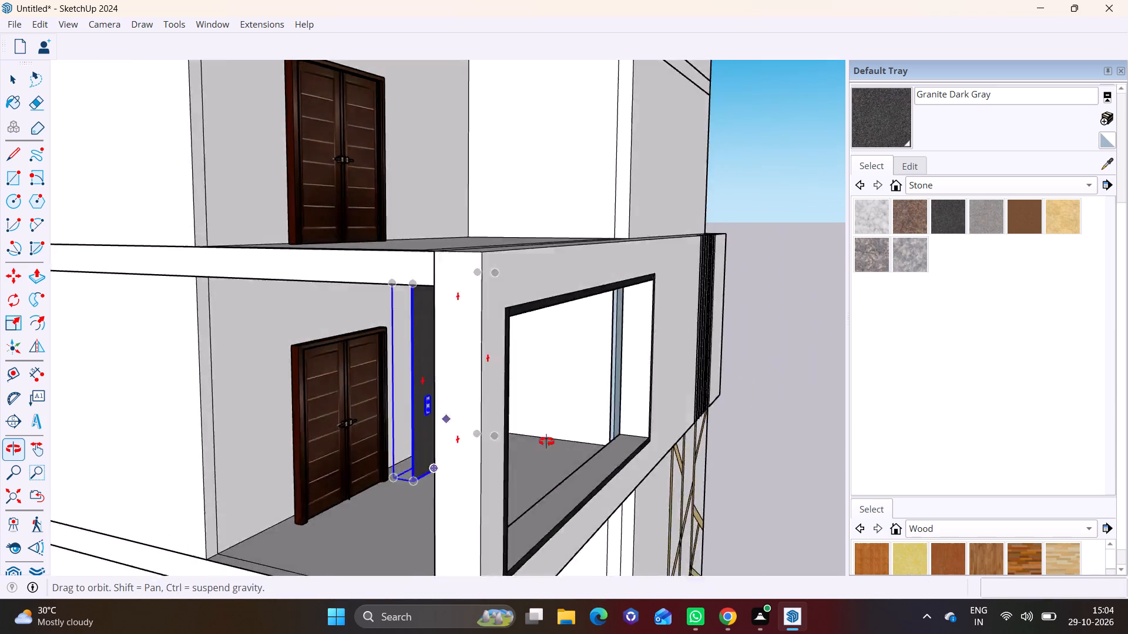
middle_click_drag(546, 441, 189, 423)
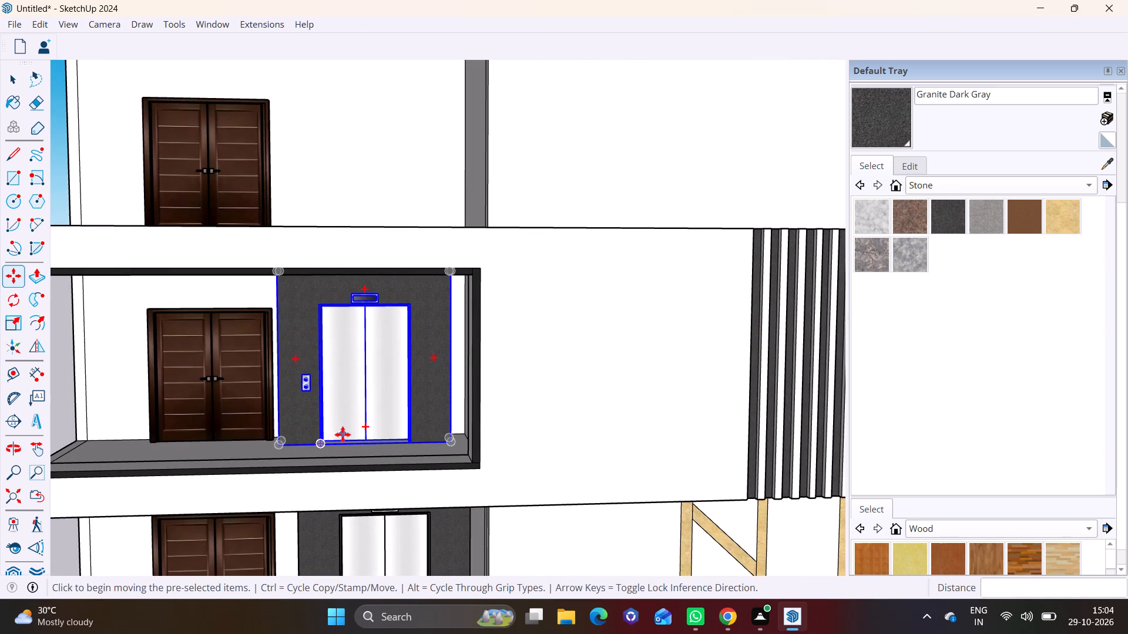
scroll(404, 430, "up", 7)
left_click(501, 454)
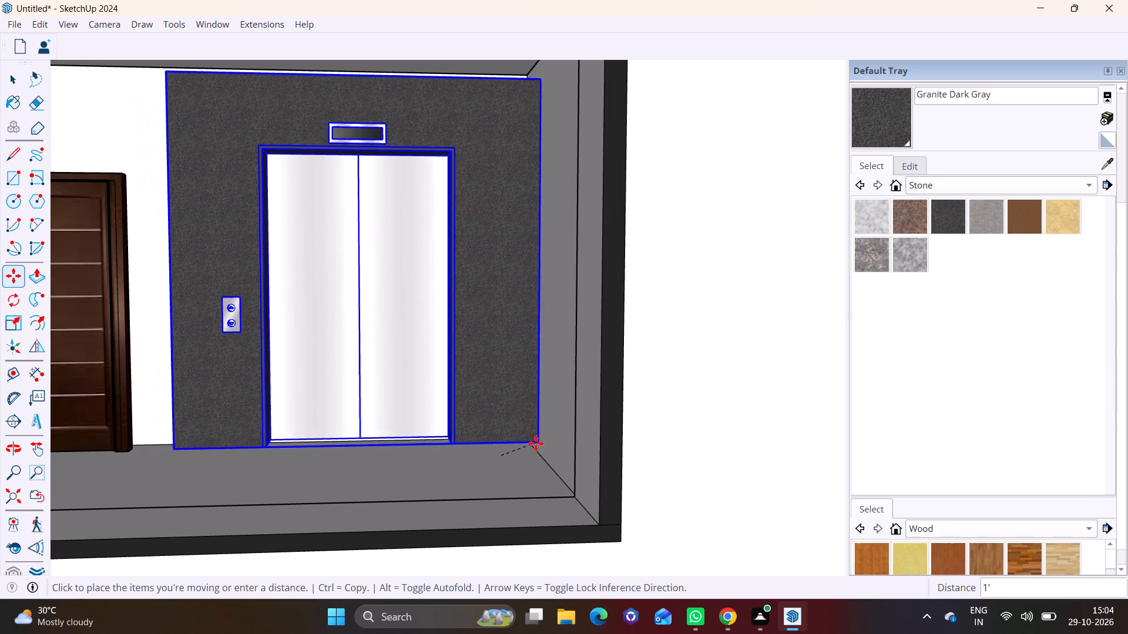
left_click(538, 451)
Copy the lift door about 11' up onto the floor of the balcony directly above the black-framed opening.
scroll(414, 412, "down", 4)
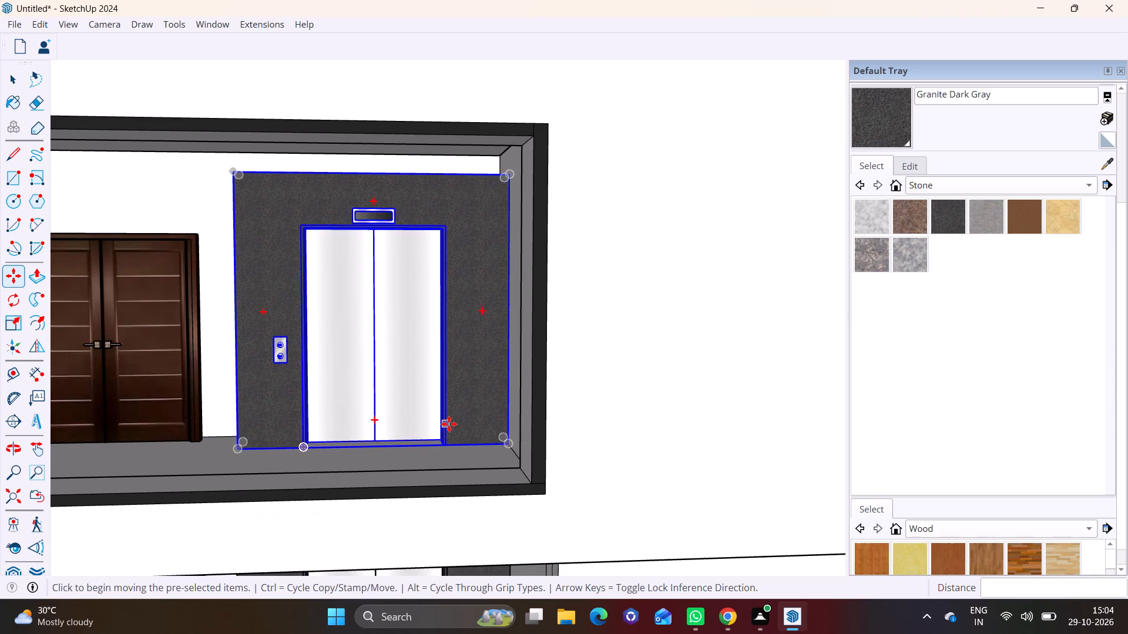
left_click(505, 444)
middle_click_drag(482, 227, 486, 261, "shift")
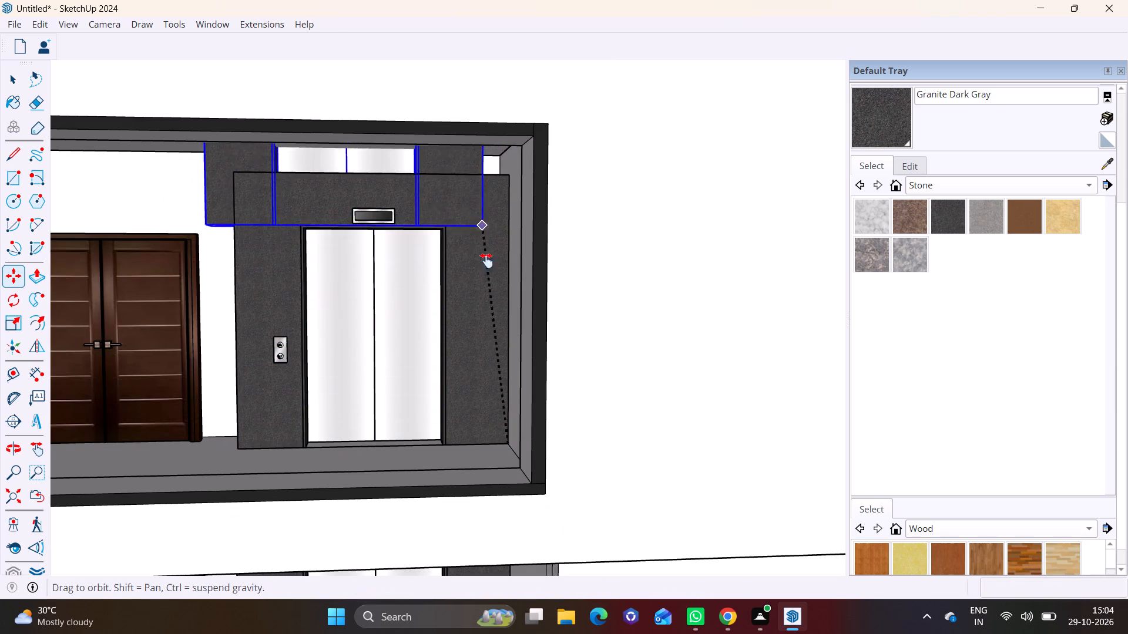
middle_click_drag(486, 261, 535, 558, "shift")
left_click(567, 448)
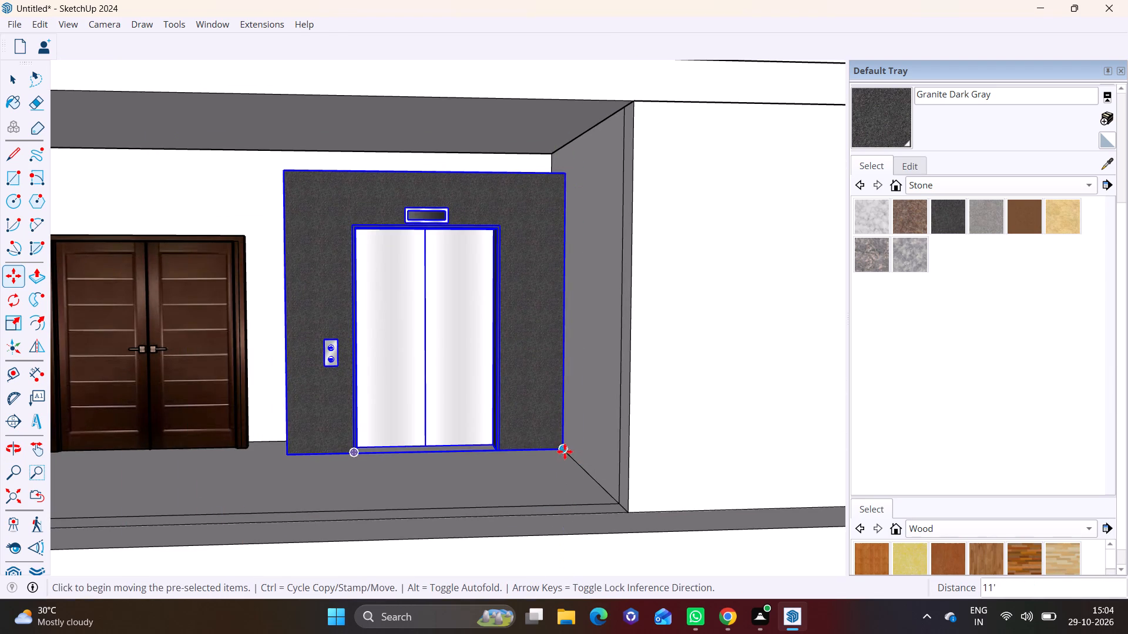
Copy the lift door up once more onto the top balcony's floor, against its side wall, and clear the selection.
left_click(565, 446)
middle_click_drag(552, 318, 562, 619, "shift")
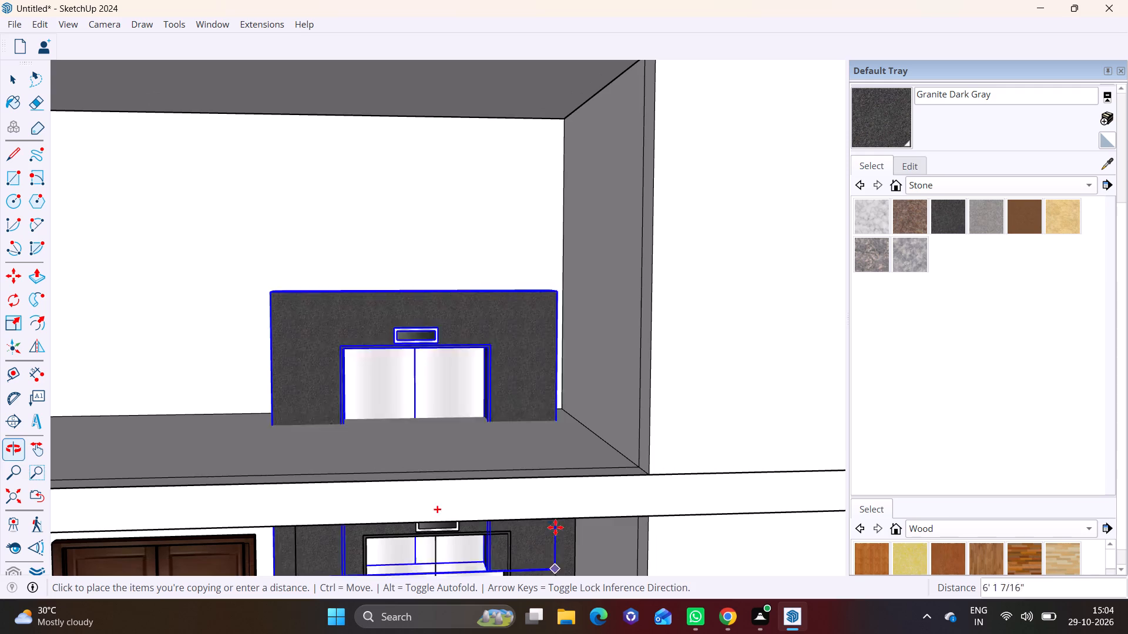
left_click(578, 420)
key("space")
left_click(164, 382)
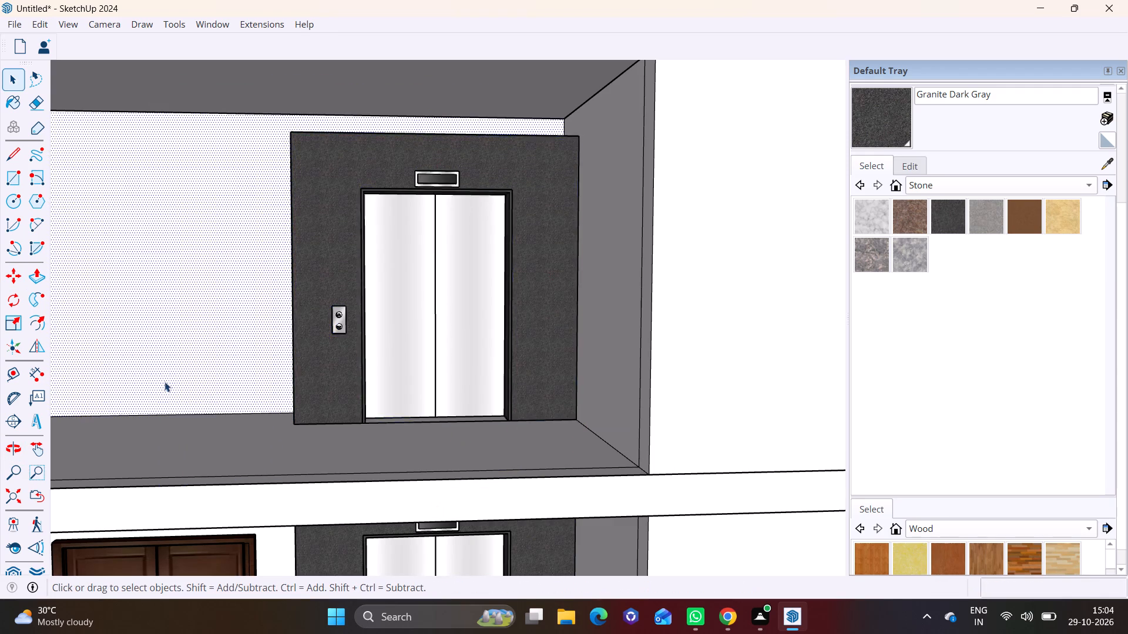
Examine how the lift doors line up across the four balconies on the front facade.
scroll(247, 409, "down", 7)
scroll(365, 486, "down", 2)
middle_click_drag(395, 514, 376, 369, "shift")
scroll(281, 414, "down", 2)
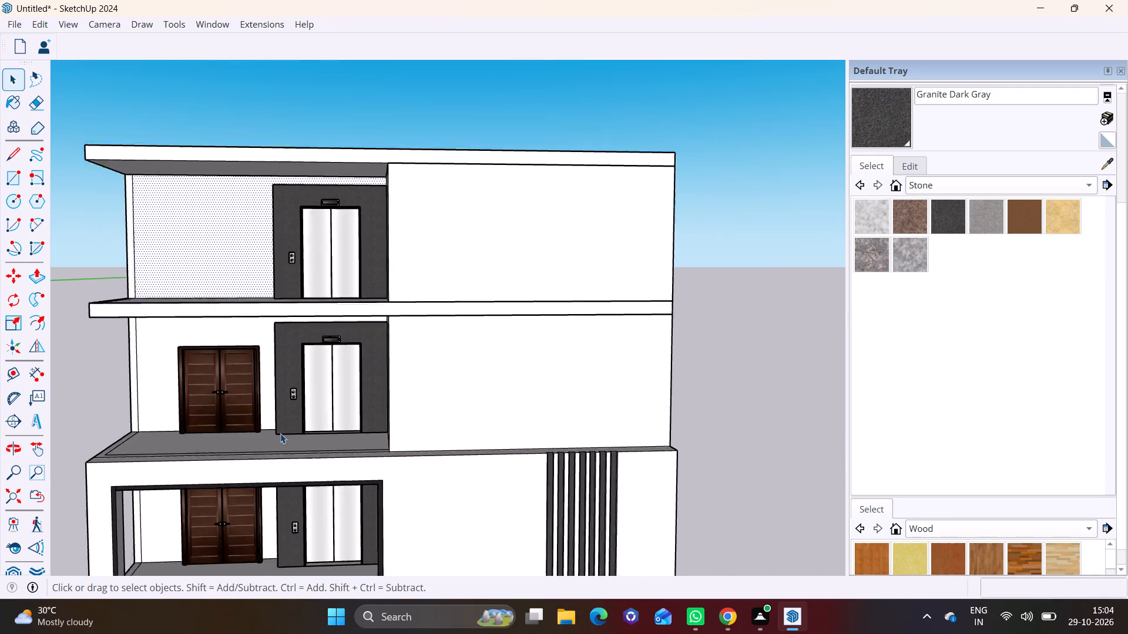
scroll(280, 433, "down", 5)
middle_click_drag(331, 483, 343, 444, "shift")
scroll(328, 471, "down", 4)
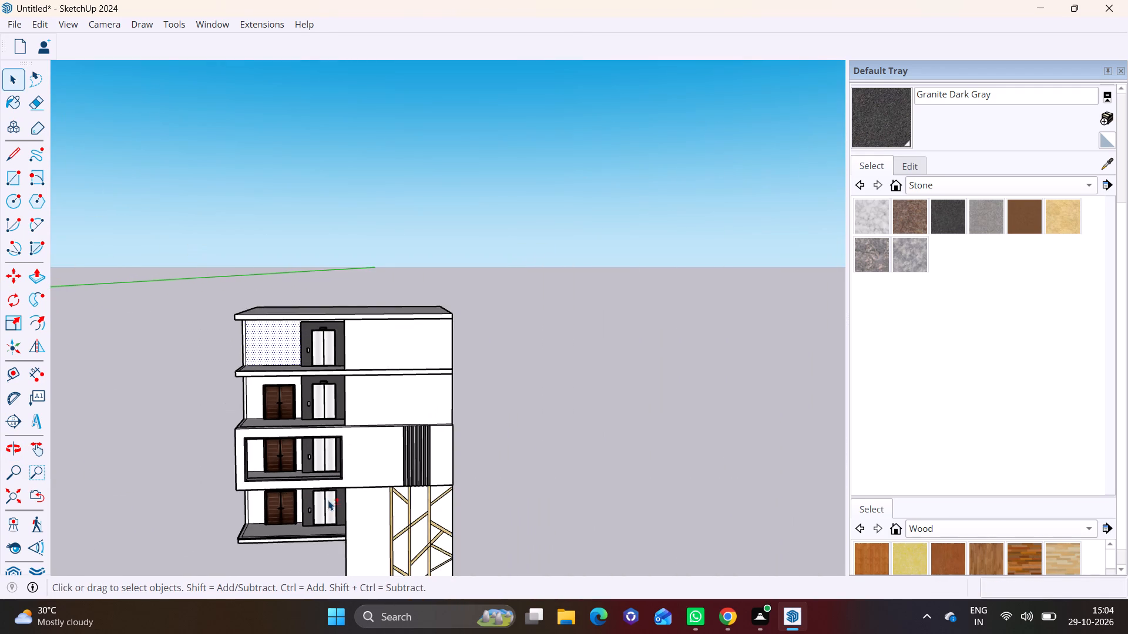
middle_click_drag(328, 500, 356, 432, "shift")
scroll(330, 443, "up", 5)
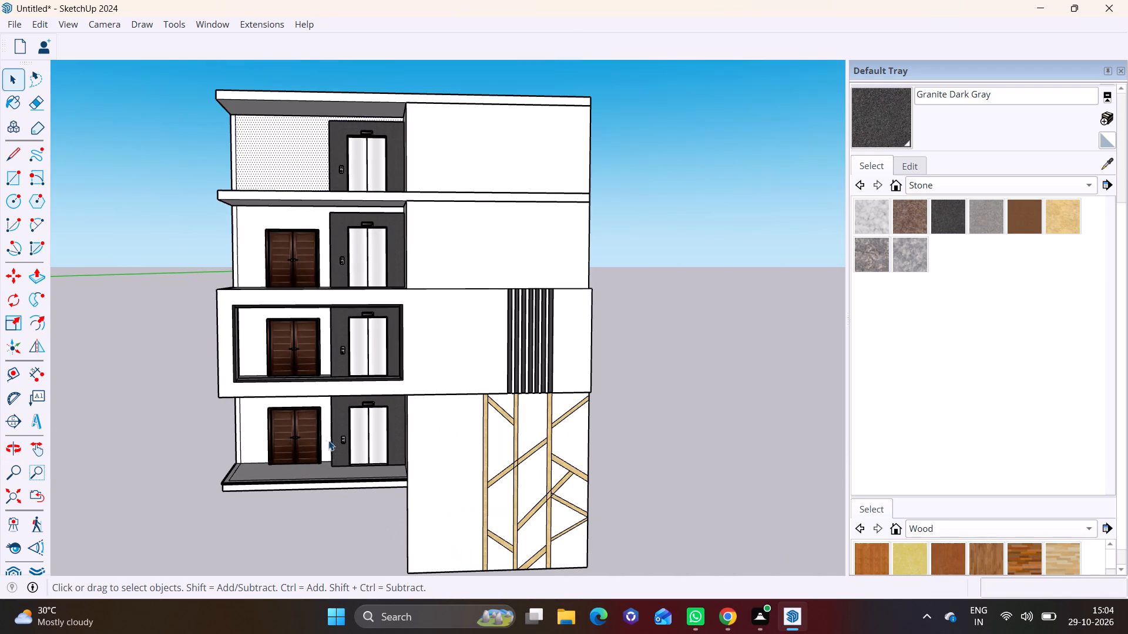
middle_click_drag(277, 431, 280, 471, "shift")
middle_click_drag(290, 472, 324, 464)
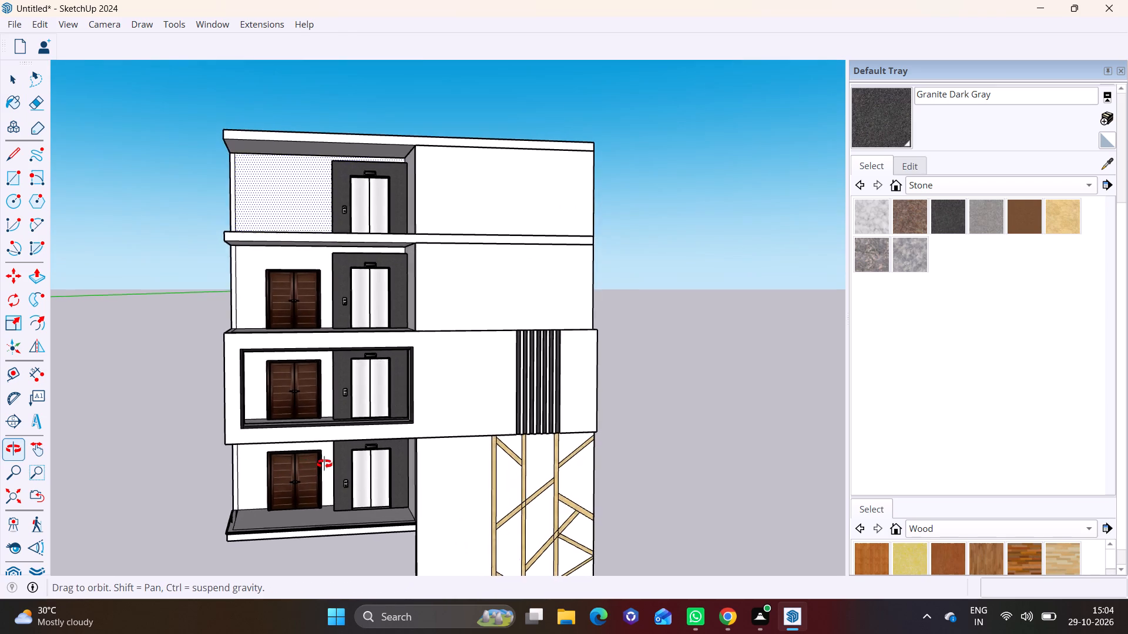
middle_click_drag(324, 464, 344, 461)
scroll(341, 455, "down", 3)
scroll(350, 474, "up", 7)
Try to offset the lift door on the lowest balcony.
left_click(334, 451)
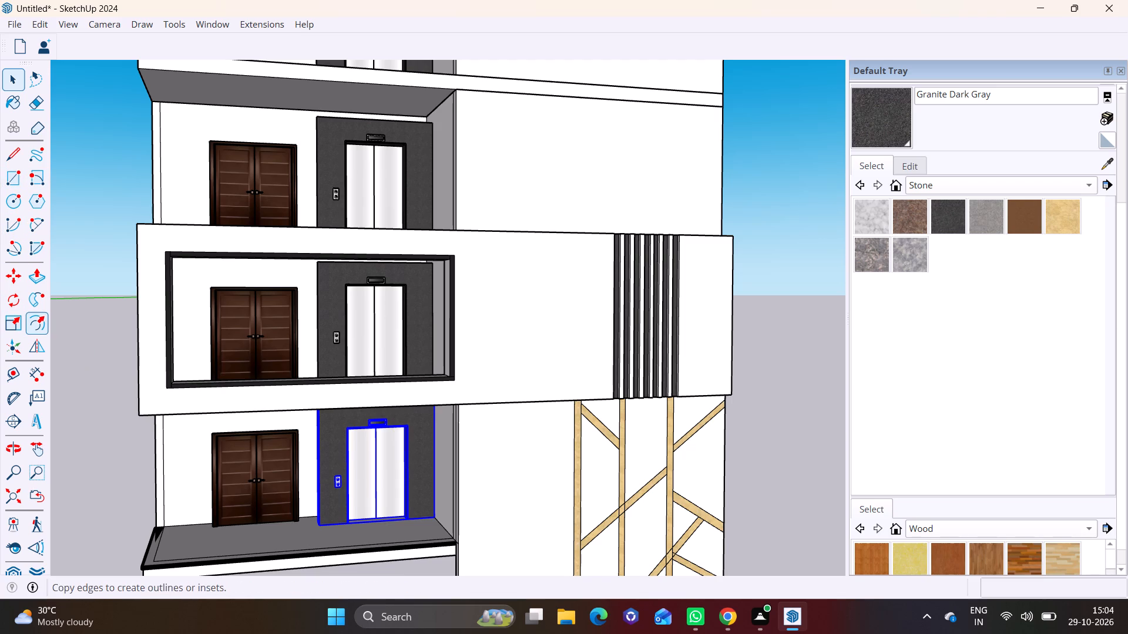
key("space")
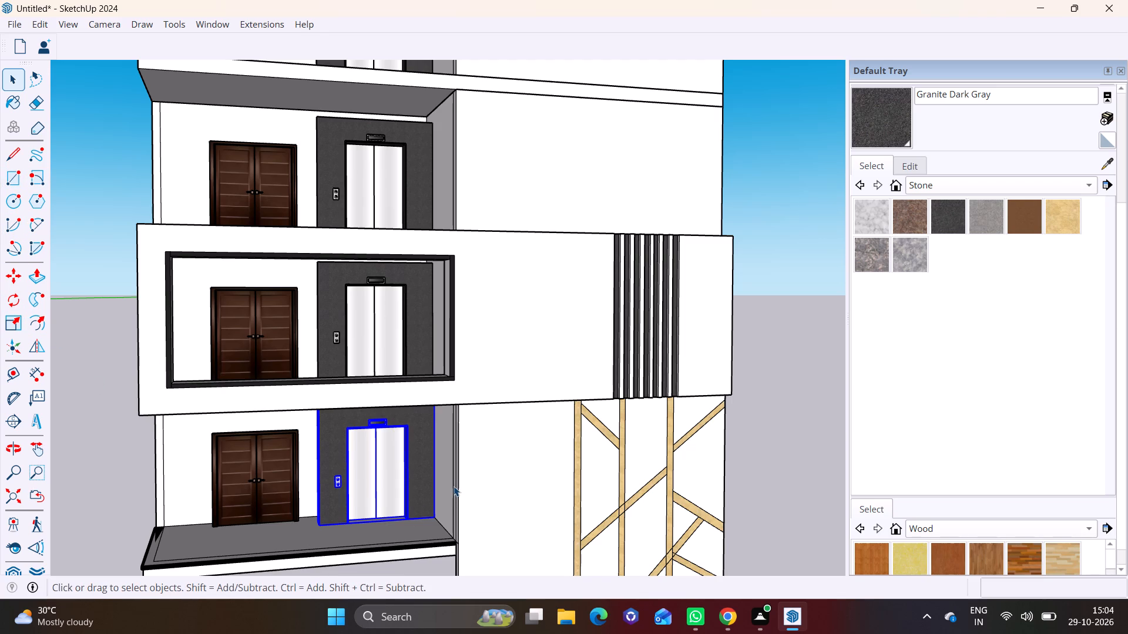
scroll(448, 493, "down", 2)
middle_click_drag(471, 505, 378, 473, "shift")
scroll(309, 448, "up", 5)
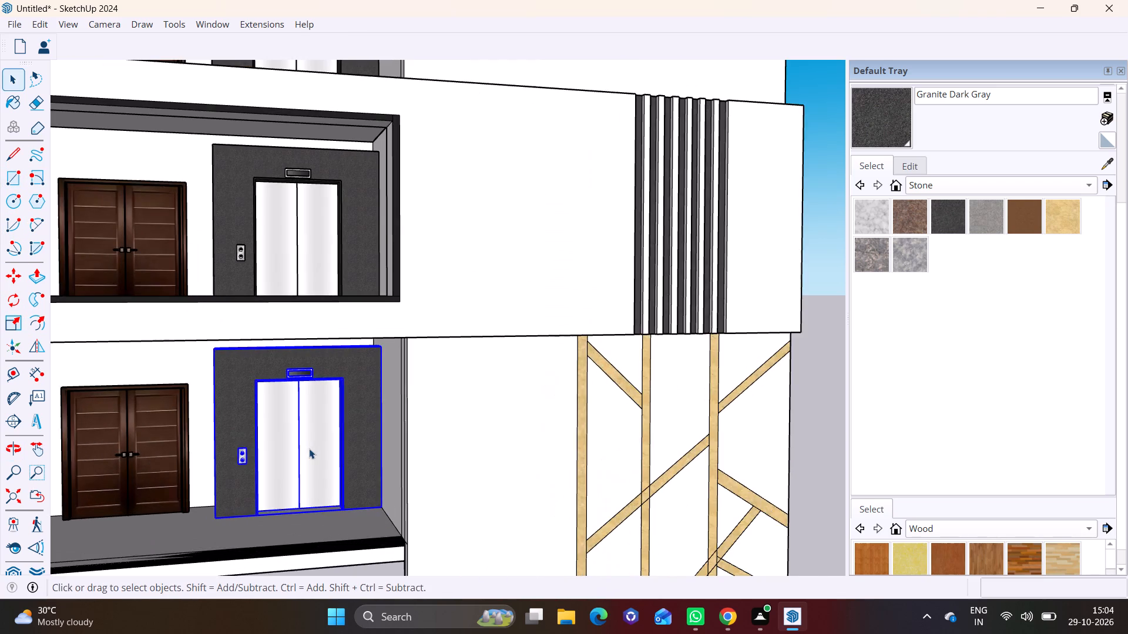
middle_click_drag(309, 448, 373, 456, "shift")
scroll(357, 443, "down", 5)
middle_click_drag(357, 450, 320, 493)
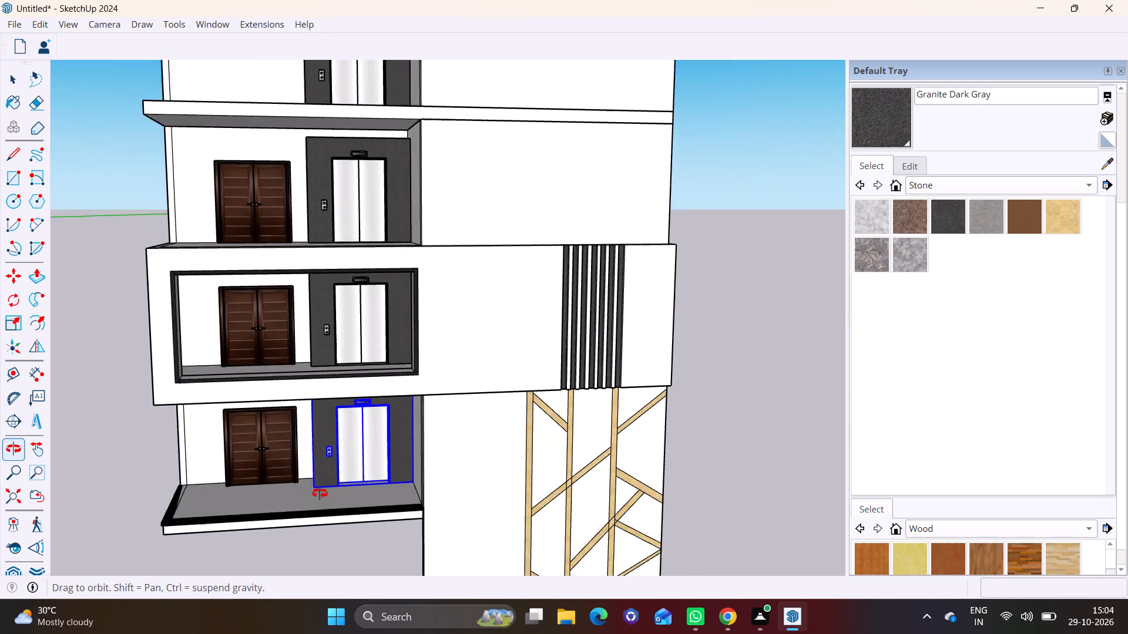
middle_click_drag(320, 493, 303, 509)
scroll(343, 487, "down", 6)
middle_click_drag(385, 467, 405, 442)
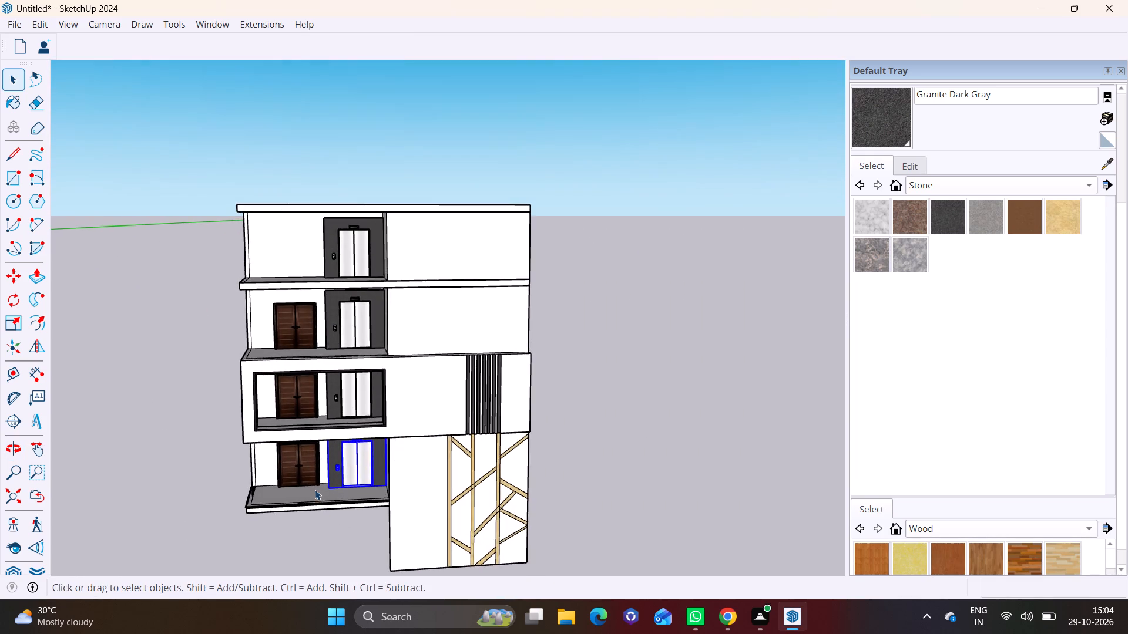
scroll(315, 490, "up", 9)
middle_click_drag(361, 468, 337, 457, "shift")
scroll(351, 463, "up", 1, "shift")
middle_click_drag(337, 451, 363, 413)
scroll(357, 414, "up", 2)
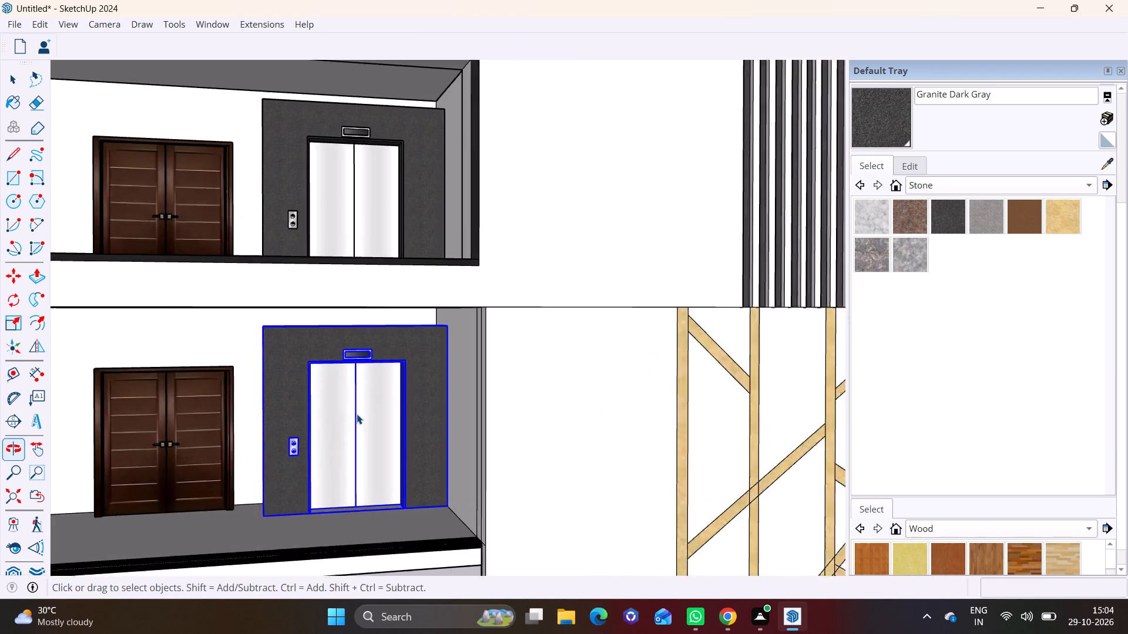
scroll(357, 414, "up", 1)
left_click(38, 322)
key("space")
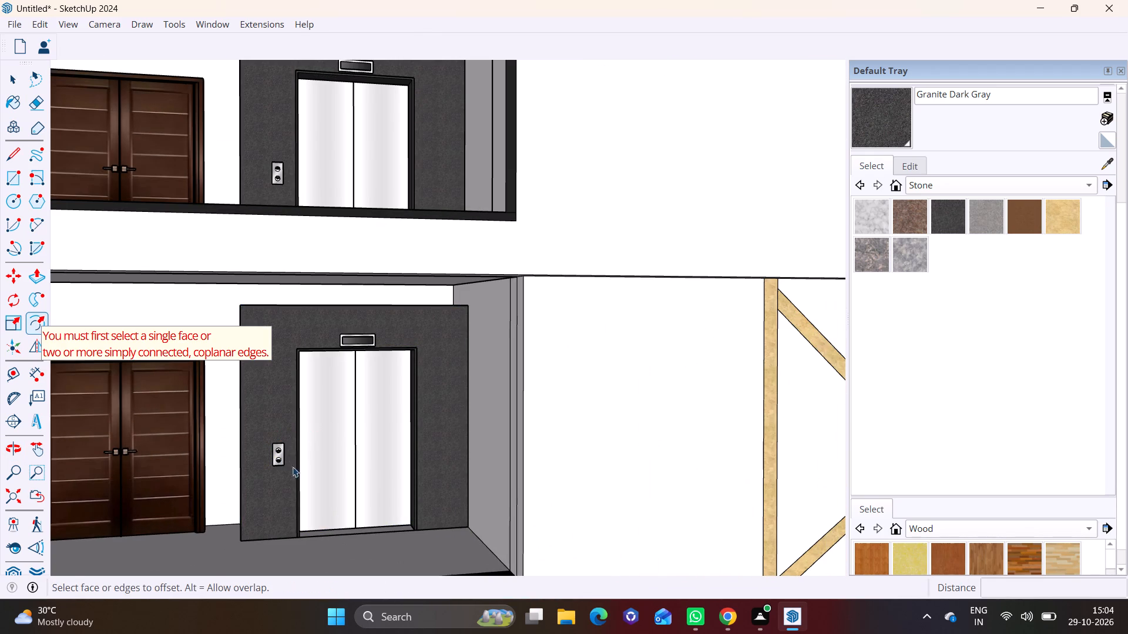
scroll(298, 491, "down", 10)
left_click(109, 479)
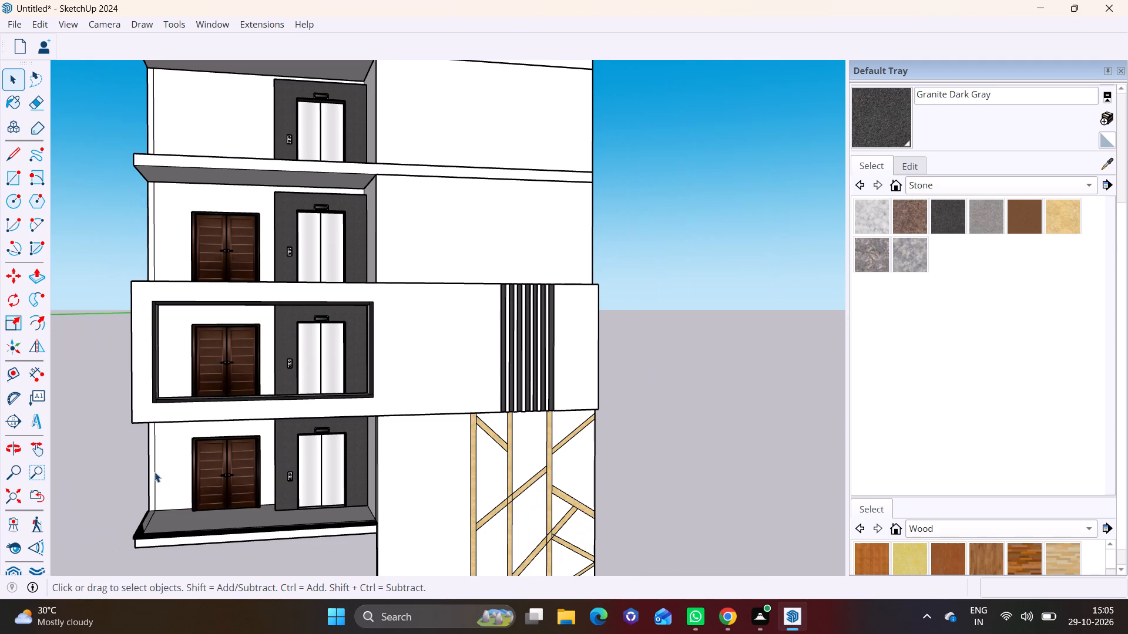
Select the double doors on the lower three balconies and move them together about 1' along the red axis, away from the lift doors.
scroll(155, 472, "down", 3)
middle_click_drag(258, 491, 191, 477)
scroll(244, 467, "down", 2)
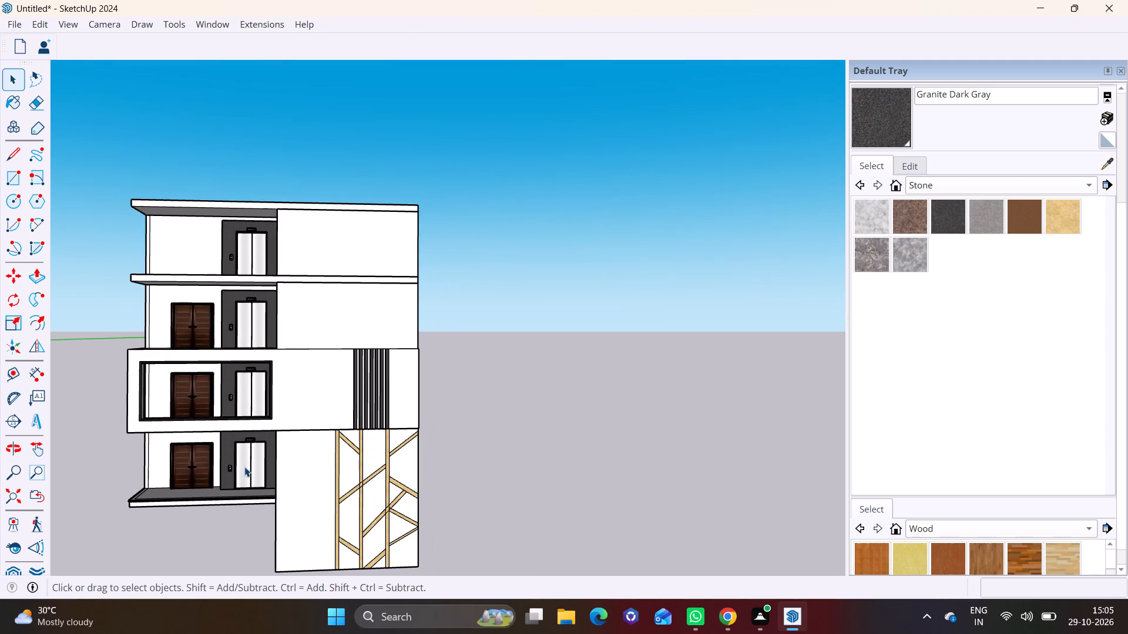
middle_click_drag(244, 467, 422, 485, "shift")
left_click(364, 474)
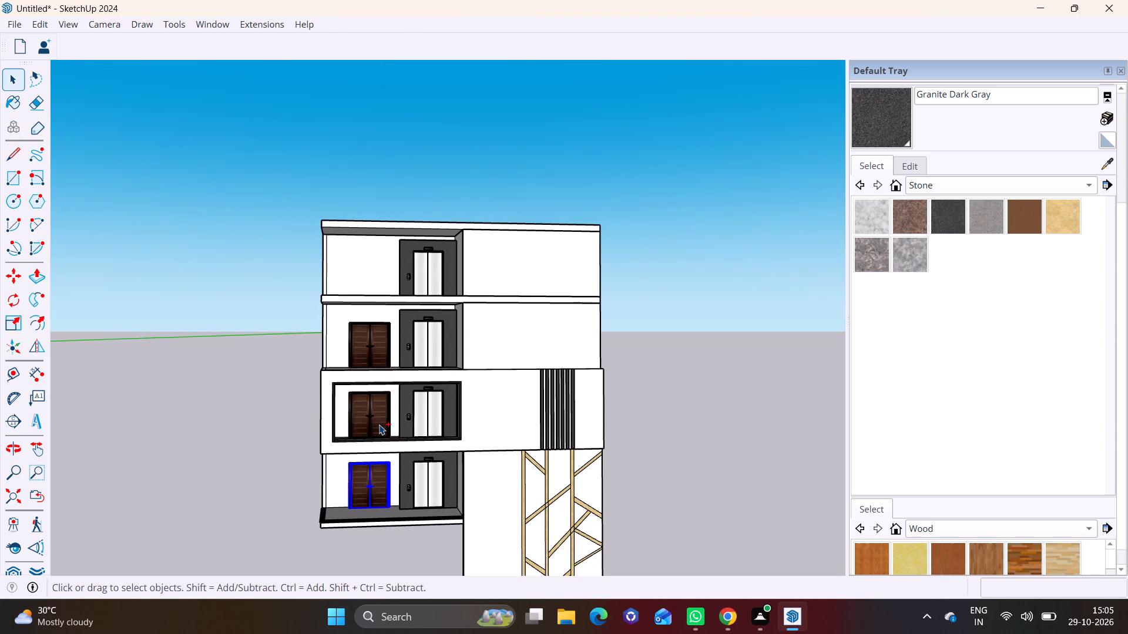
left_click(379, 424, "ctrl")
left_click(377, 352, "ctrl")
scroll(358, 421, "up", 6)
key("m")
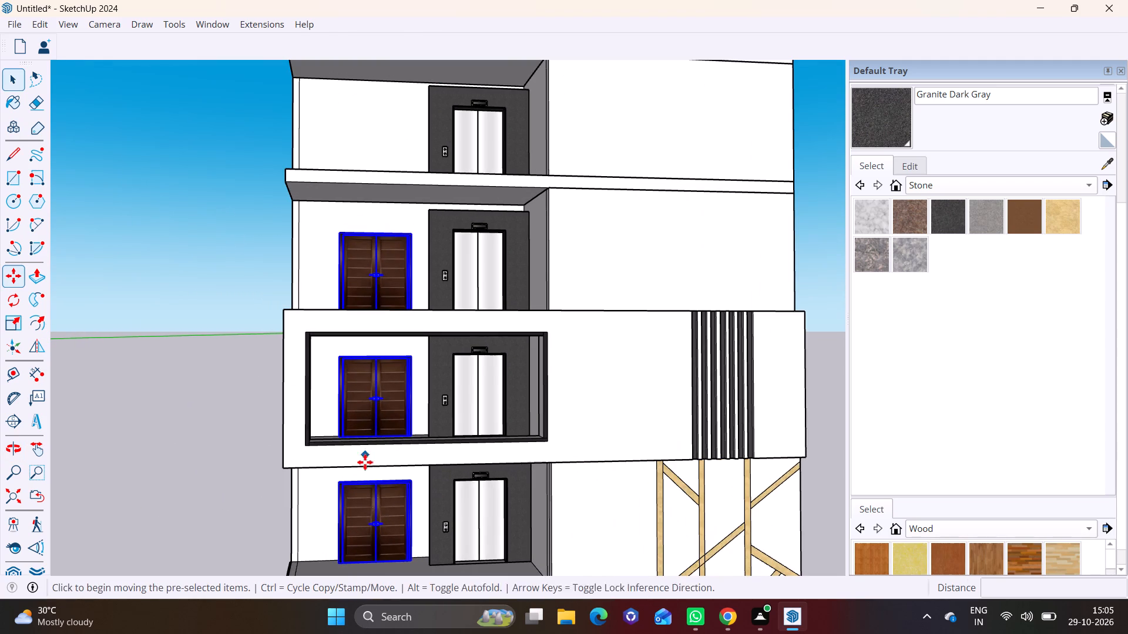
left_click(384, 533)
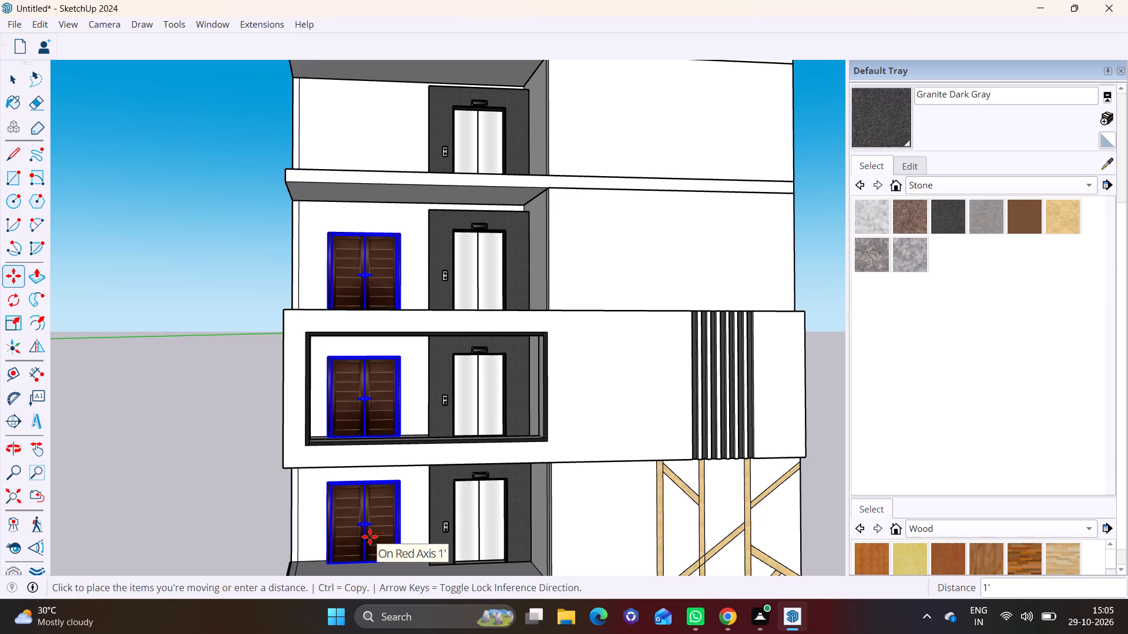
left_click(370, 537)
key("space")
left_click(174, 490)
Copy the double door from the balcony above the black-framed one straight up onto the top balcony's floor.
scroll(234, 494, "down", 7)
middle_click_drag(263, 489, 221, 456, "shift")
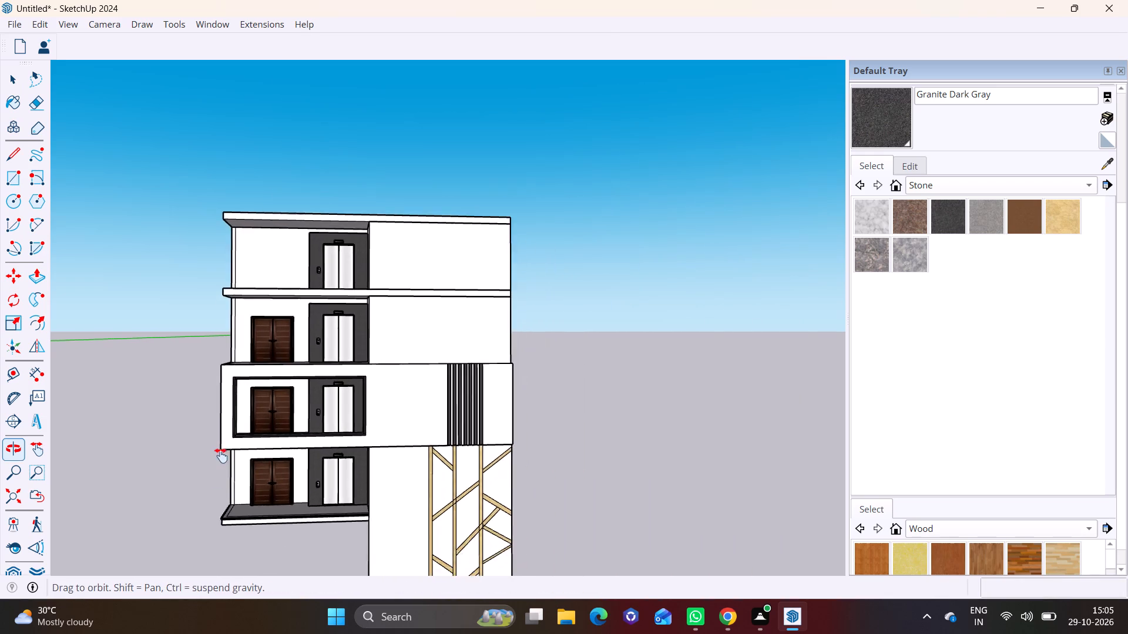
middle_click_drag(221, 456, 237, 532, "shift")
middle_click_drag(281, 430, 282, 528, "shift")
left_click(291, 507)
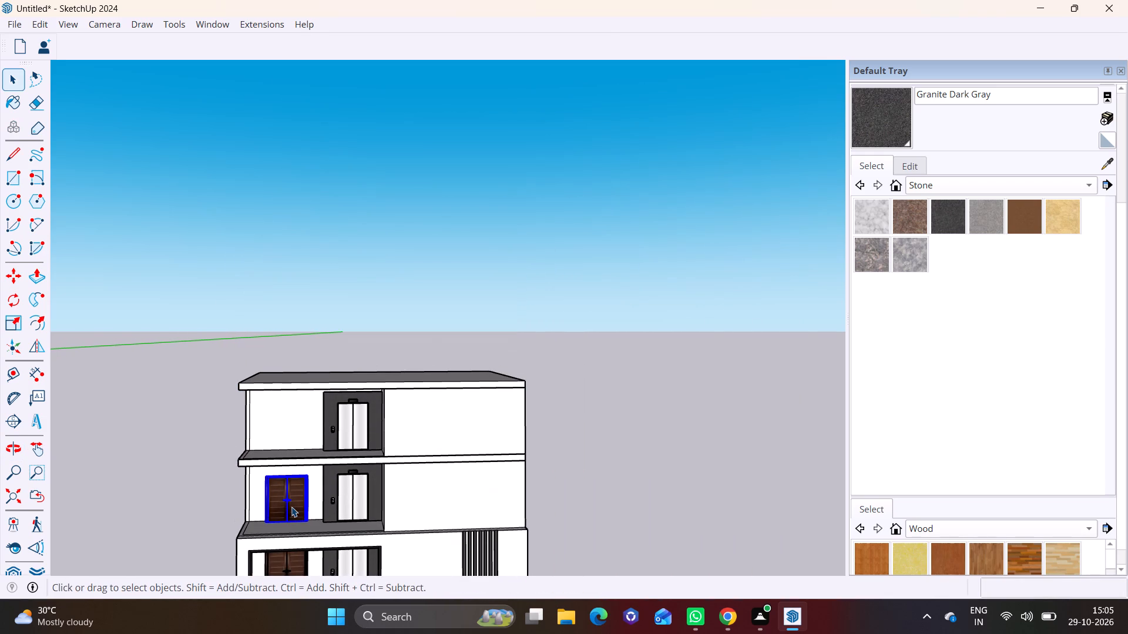
key("m")
left_click(295, 507)
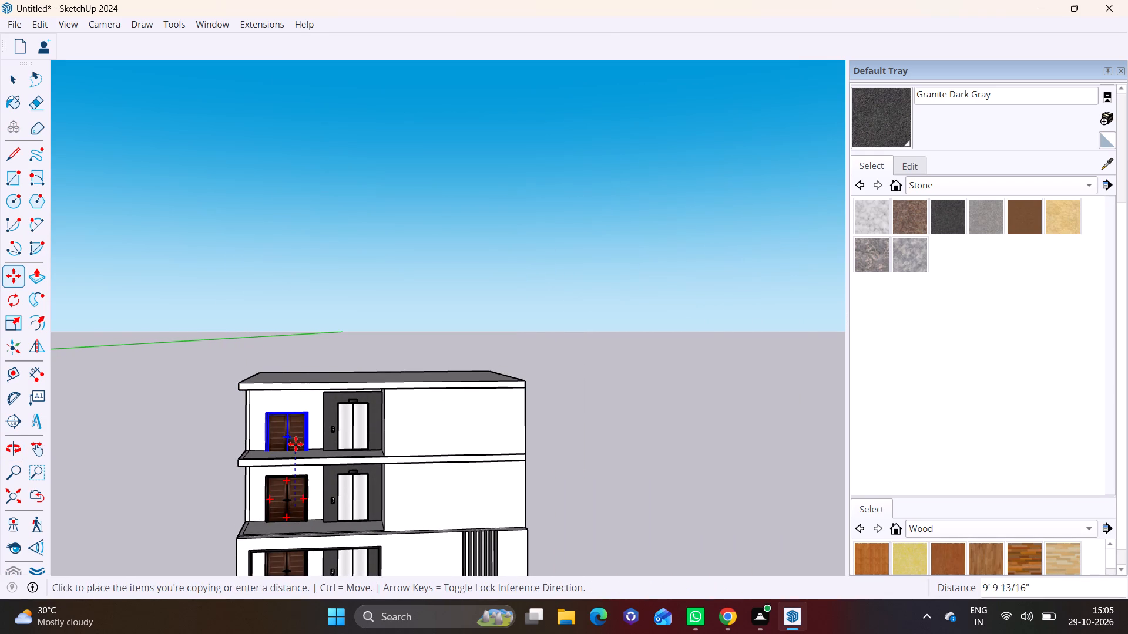
left_click(300, 435)
key("space")
left_click(183, 435)
Examine the front facade with the double doors and lift doors on all four balconies.
scroll(278, 461, "down", 4)
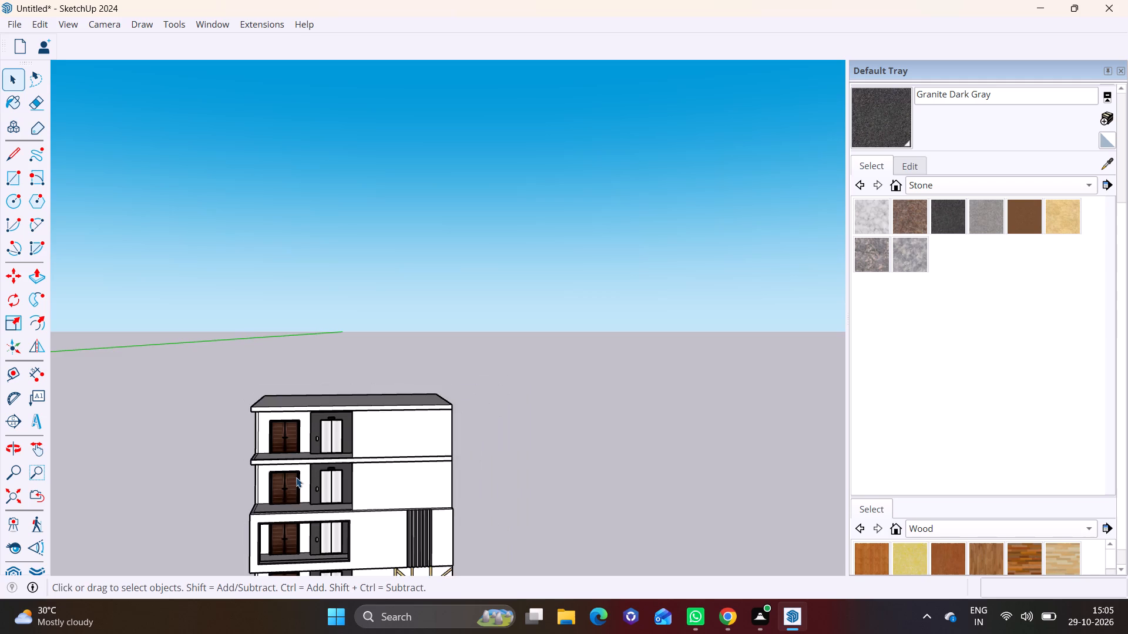
scroll(296, 477, "down", 2)
middle_click_drag(391, 500, 360, 386, "shift")
scroll(359, 385, "down", 1, "shift")
scroll(325, 441, "up", 8)
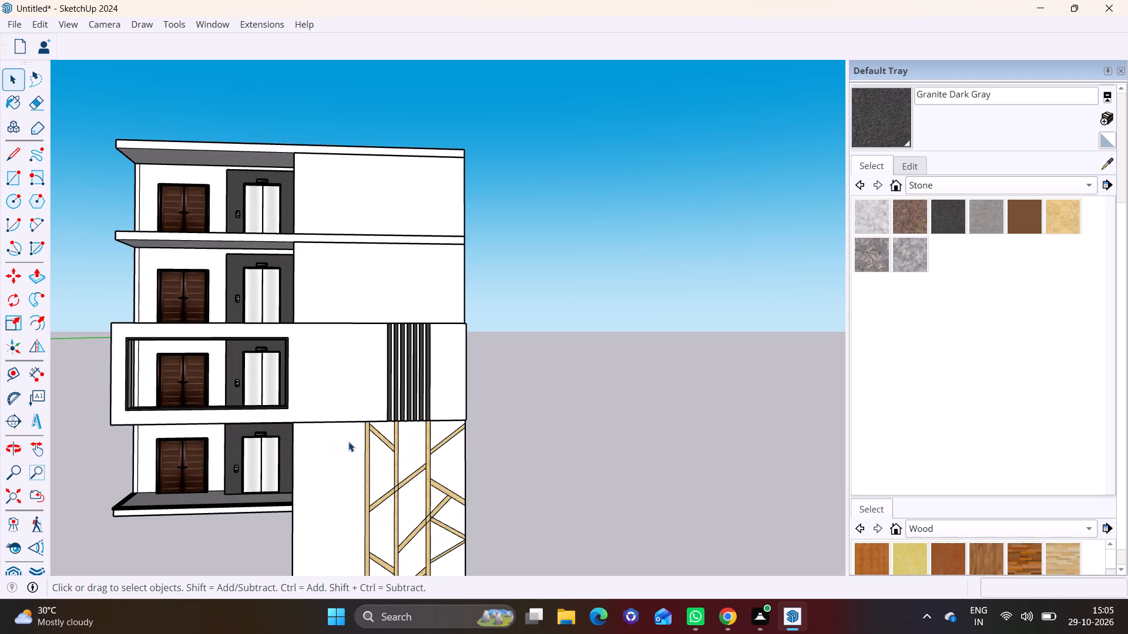
middle_click_drag(350, 441, 362, 495, "shift")
scroll(362, 459, "up", 1)
middle_click_drag(362, 459, 364, 526, "shift")
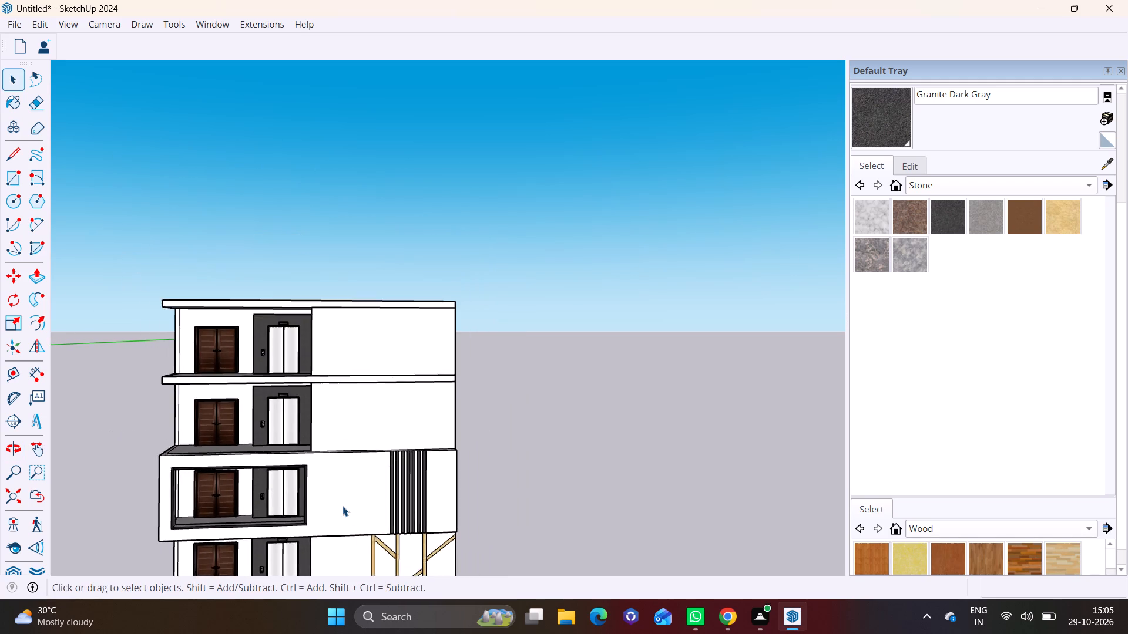
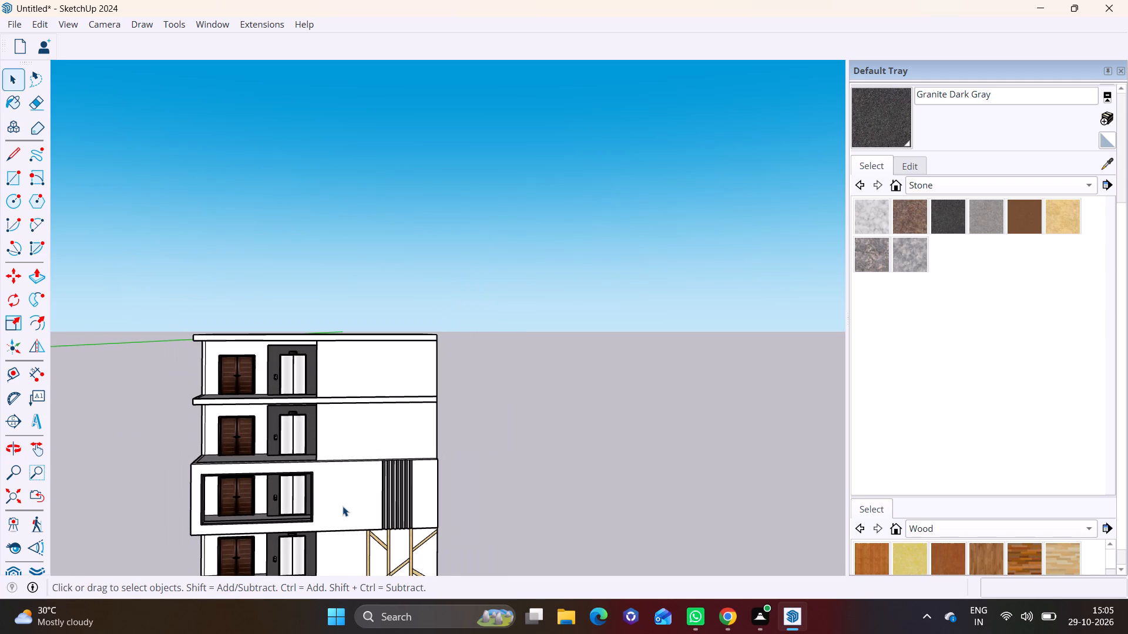
Examine the upper storeys of the front facade, including the blank wall beside the top two balconies.
scroll(303, 486, "up", 5)
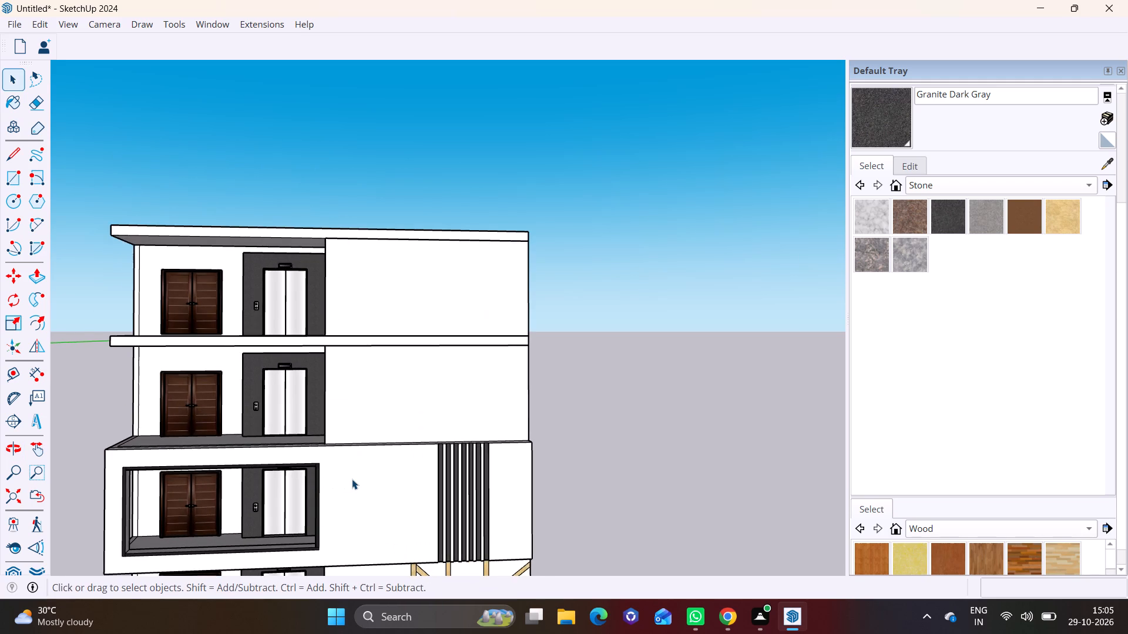
scroll(352, 479, "up", 1, "shift")
middle_click_drag(352, 479, 405, 495, "shift")
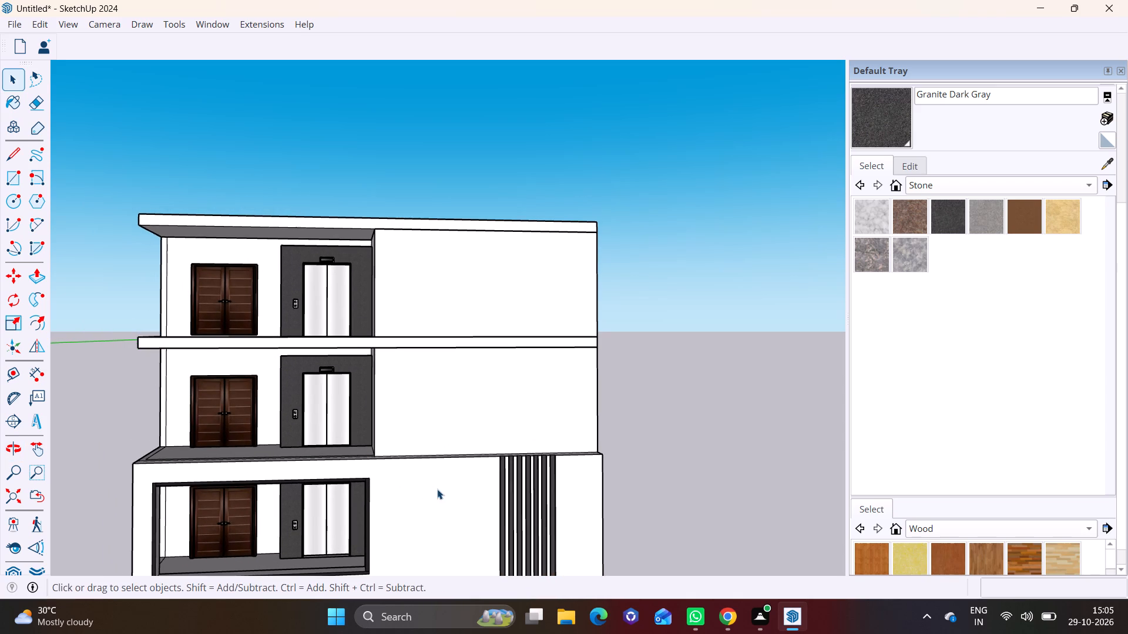
scroll(412, 478, "down", 4)
middle_click_drag(432, 460, 337, 488, "shift")
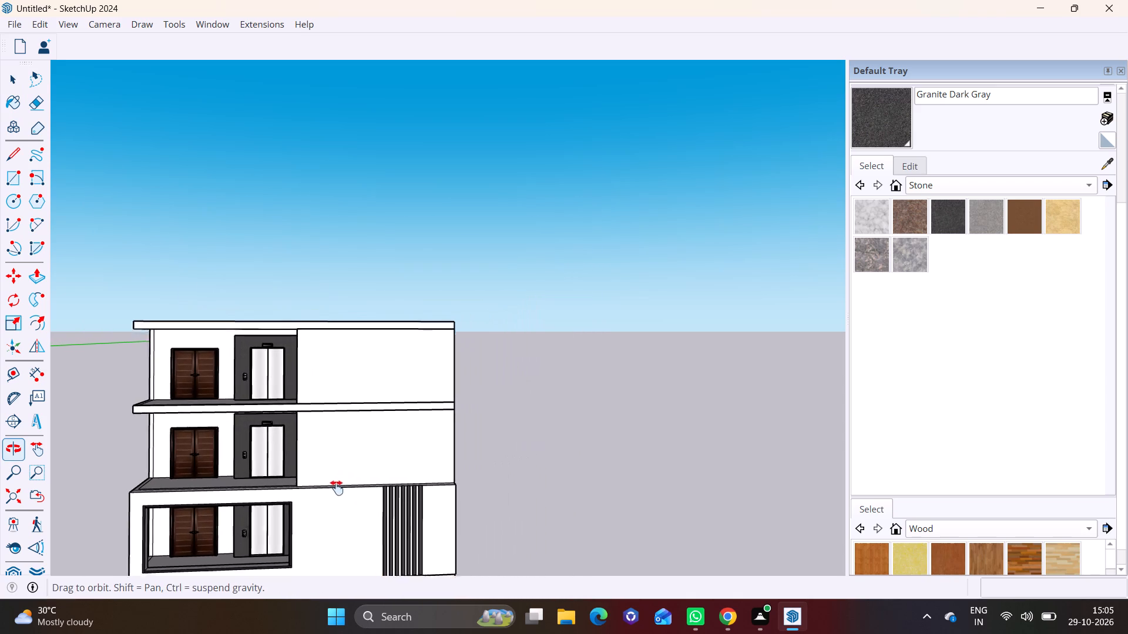
middle_click_drag(337, 488, 333, 493, "shift")
middle_click_drag(374, 466, 401, 466)
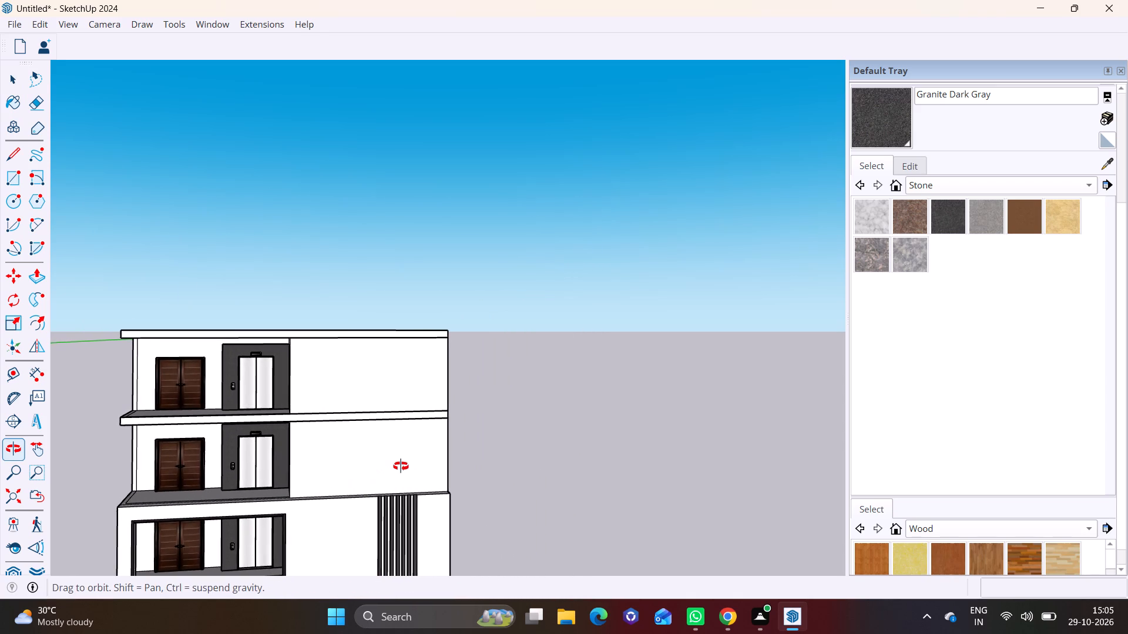
middle_click_drag(401, 466, 352, 474)
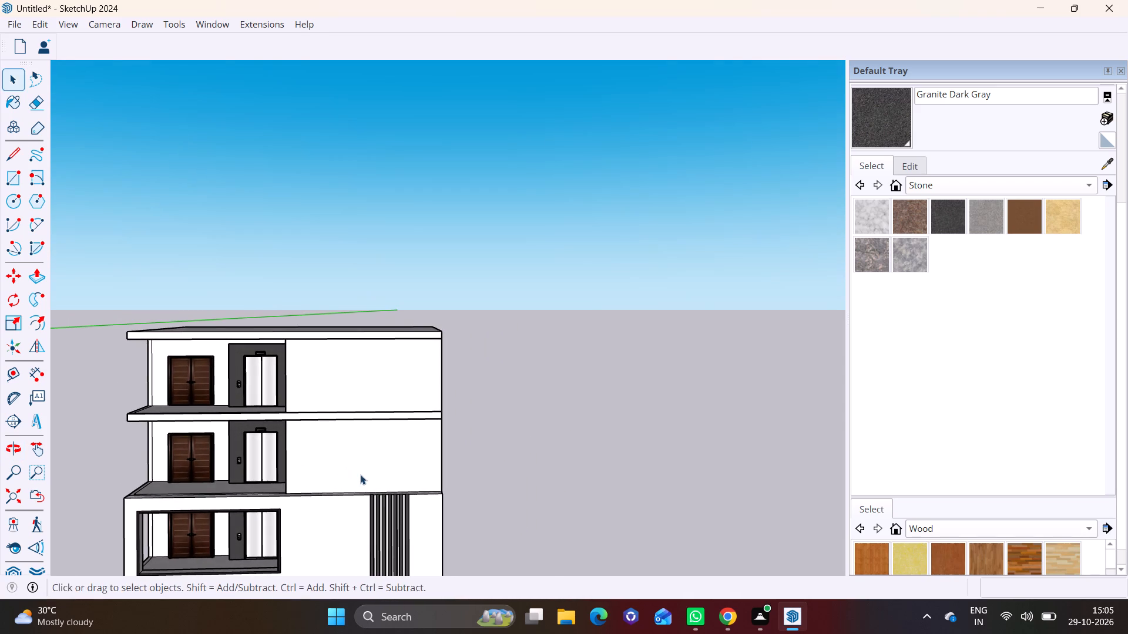
middle_click(407, 474)
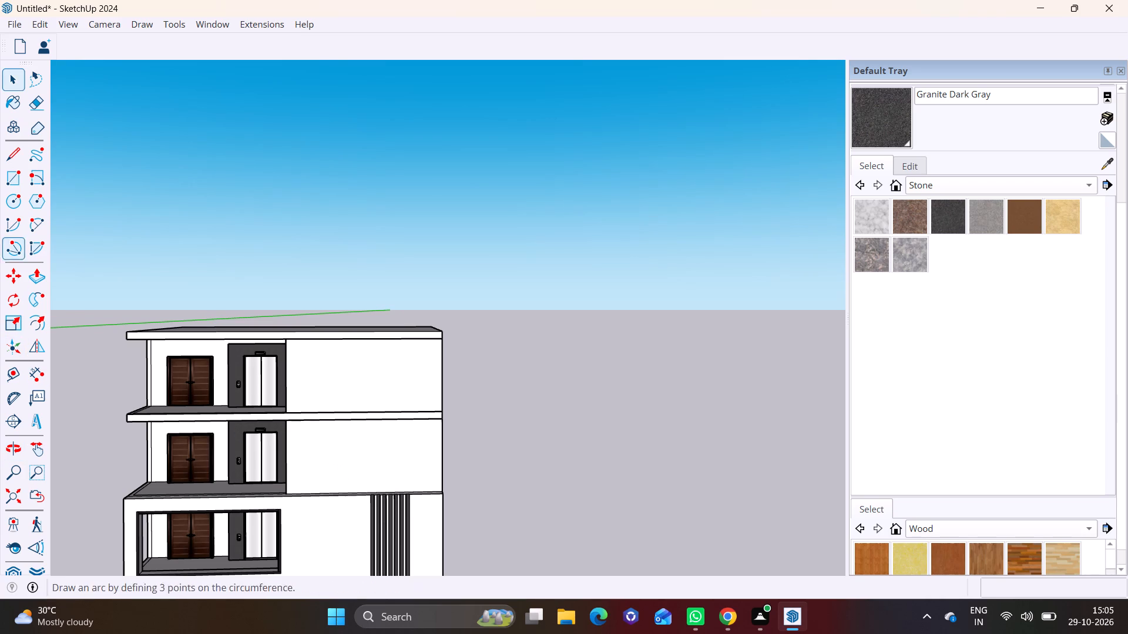
Draw a rectangle about 2' by 9' on the blank wall above the ledge, beside the first dark vertical strip on the balcony side.
left_click(17, 176)
scroll(356, 492, "up", 10)
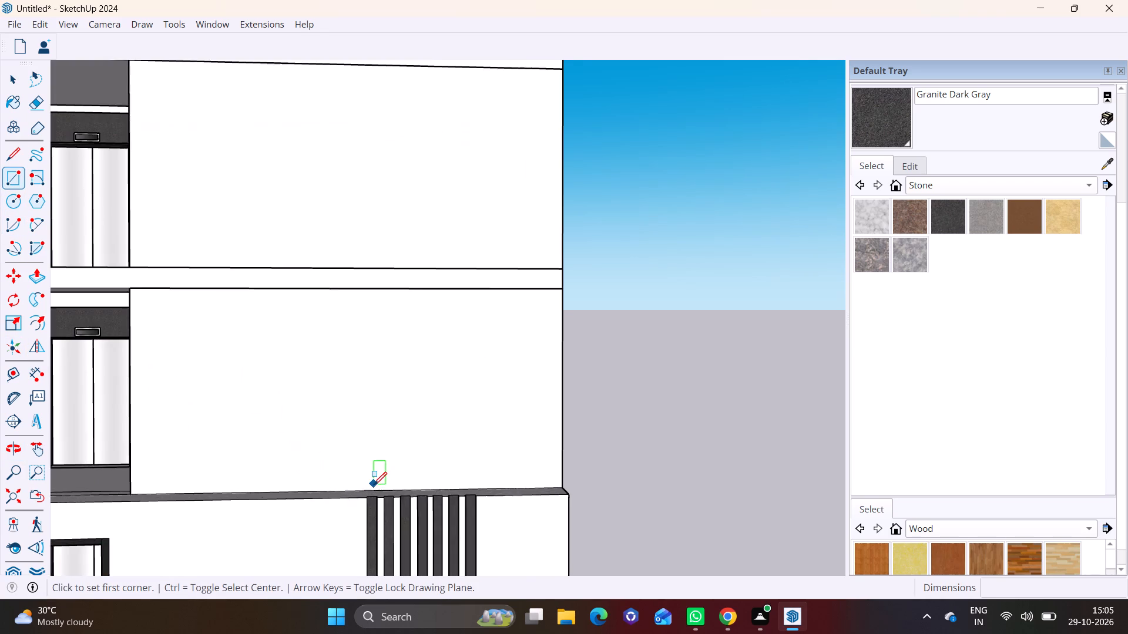
middle_click_drag(374, 485, 365, 518, "shift")
middle_click_drag(403, 526, 424, 526)
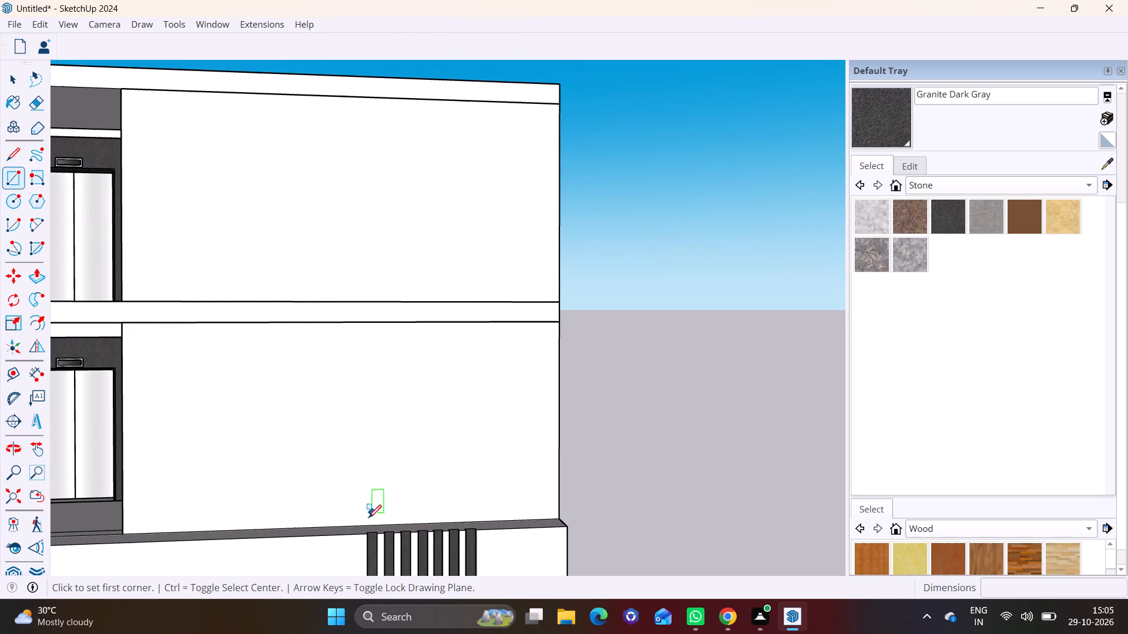
left_click(367, 524)
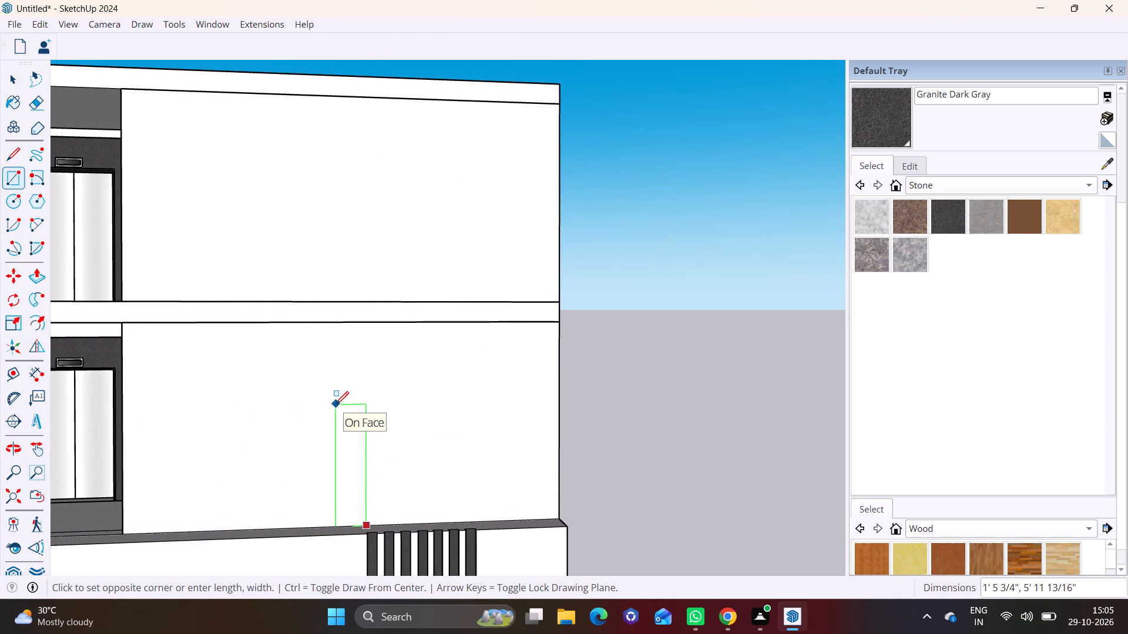
left_click(325, 344)
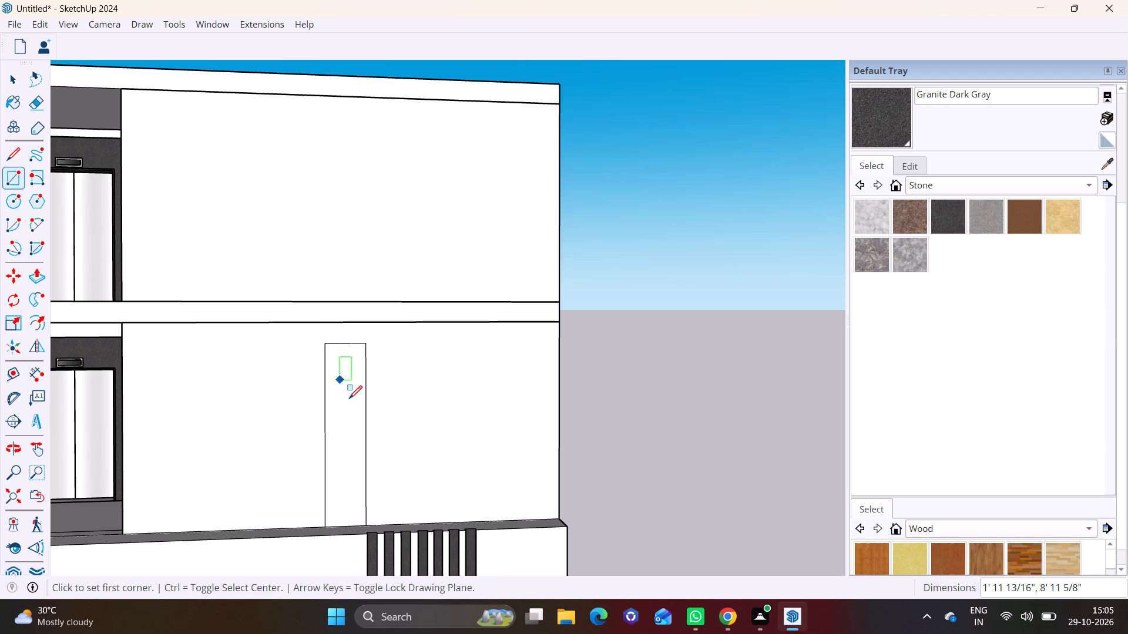
Pull the narrow wall rectangle outwards into a pier flush with the ledge's front edge, finishing with an 8" pull.
key("space")
left_click(350, 399)
left_click(27, 268)
left_click(347, 424)
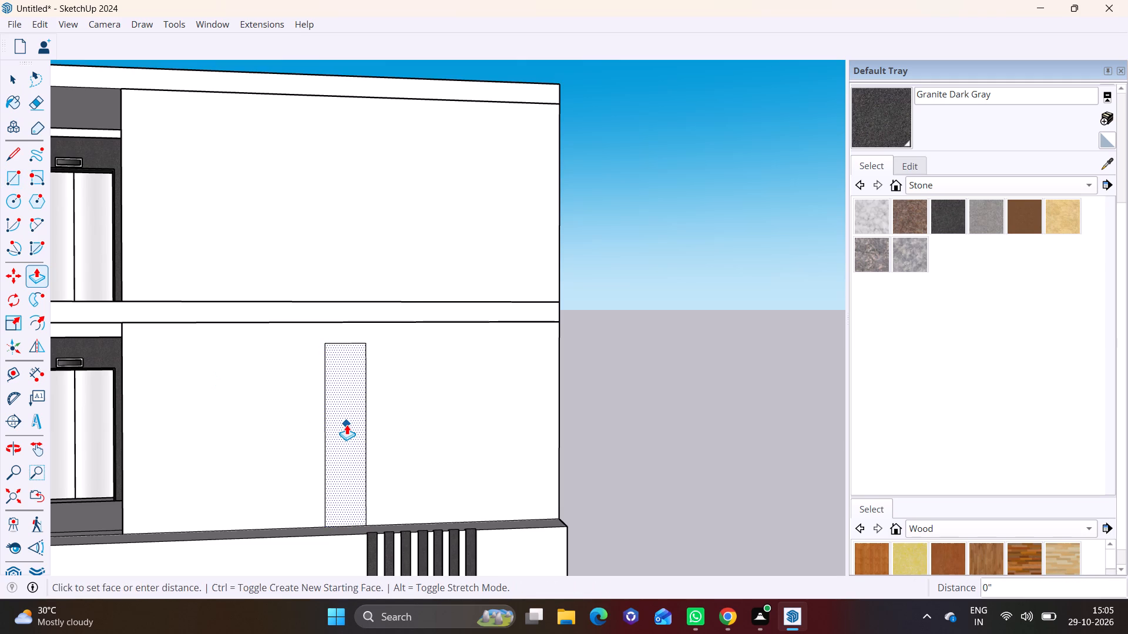
left_click(351, 426)
middle_click_drag(382, 449, 568, 491)
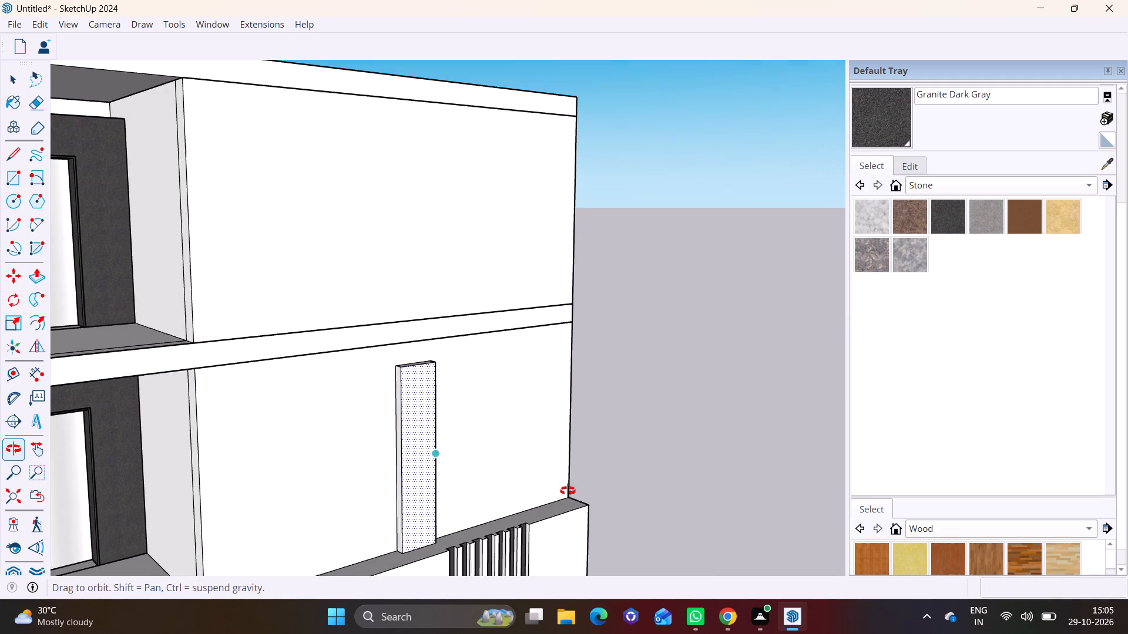
middle_click_drag(568, 491, 568, 491)
left_click(425, 454)
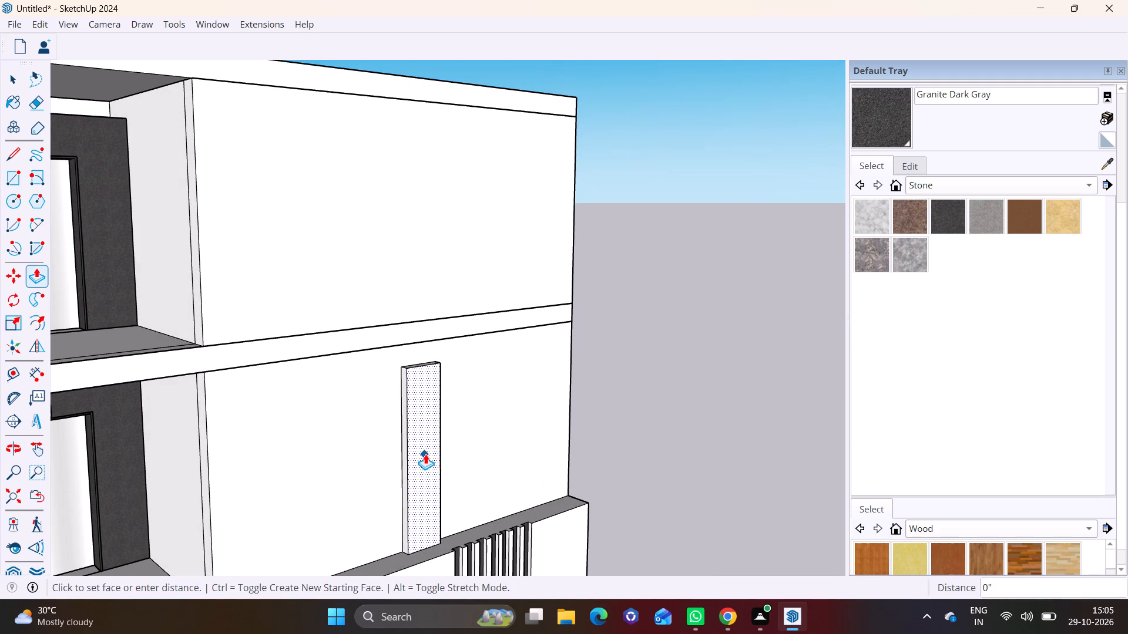
left_click(433, 460)
Raise the pier's top face past the intermediate slab to the top of the roof slab, with a final pull of 12'.
middle_click_drag(459, 477, 271, 578)
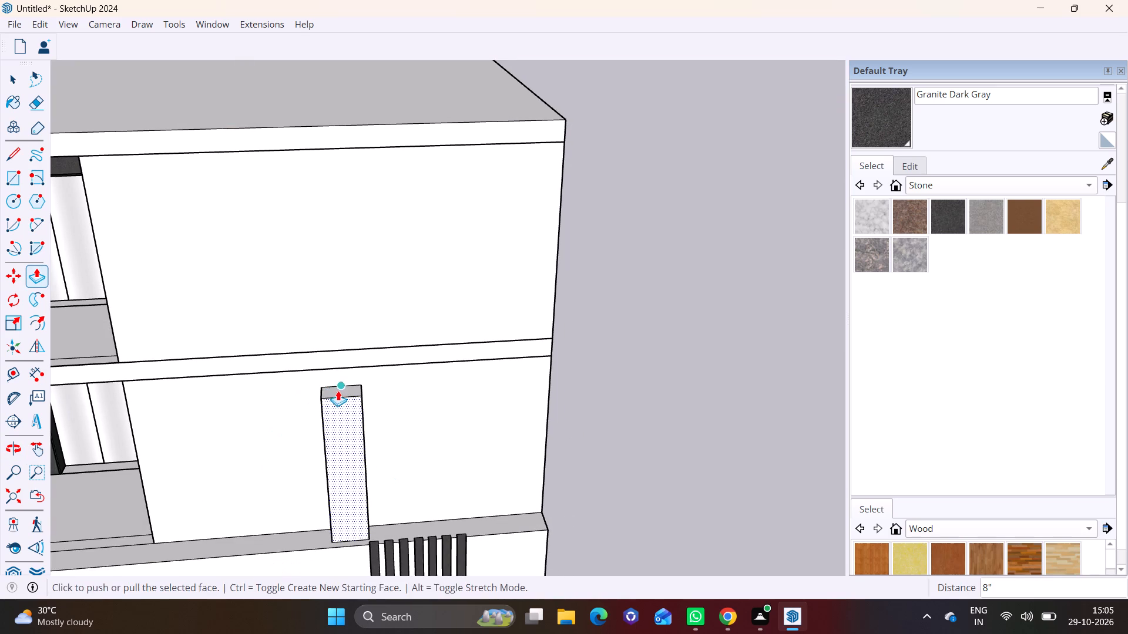
key("space")
left_click(342, 390)
left_click(37, 272)
left_click(348, 391)
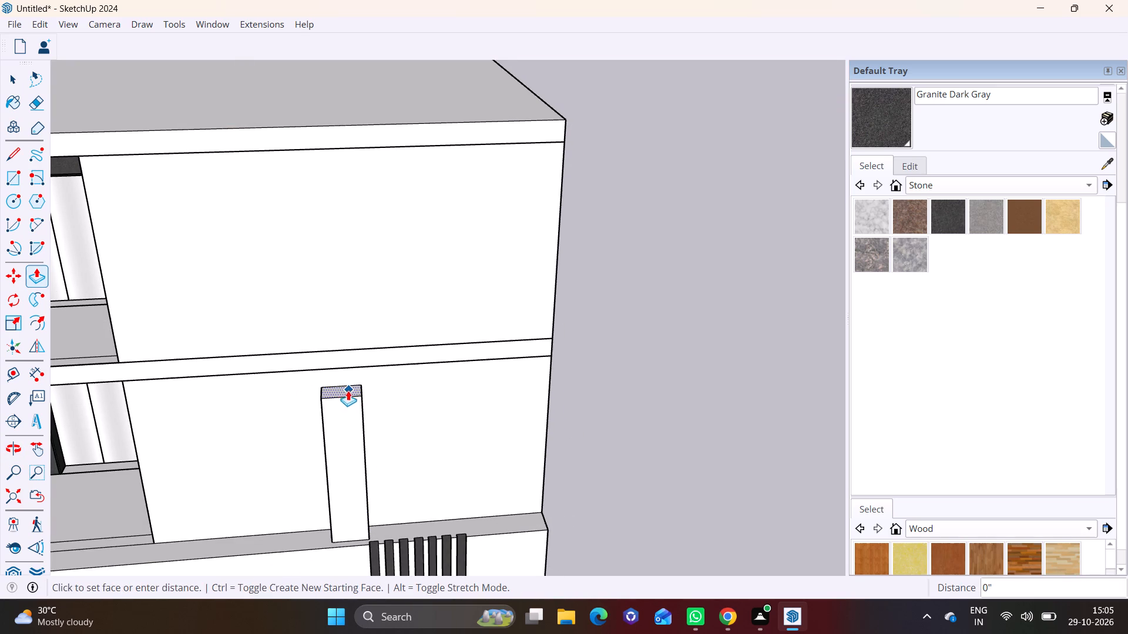
left_click(324, 292)
left_click(350, 369)
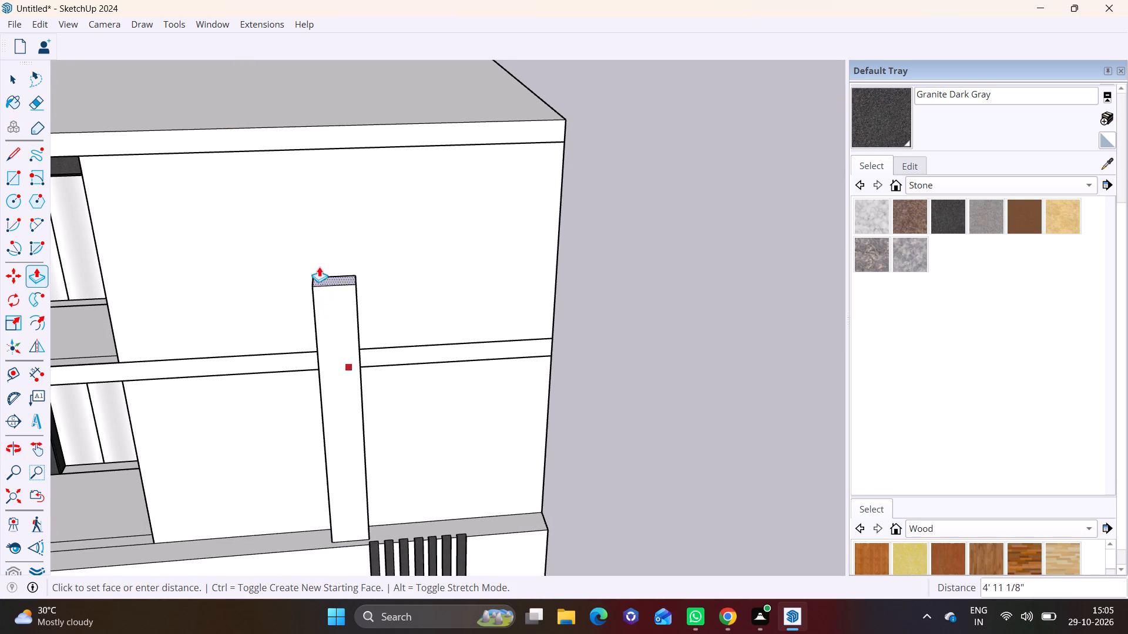
left_click(293, 123)
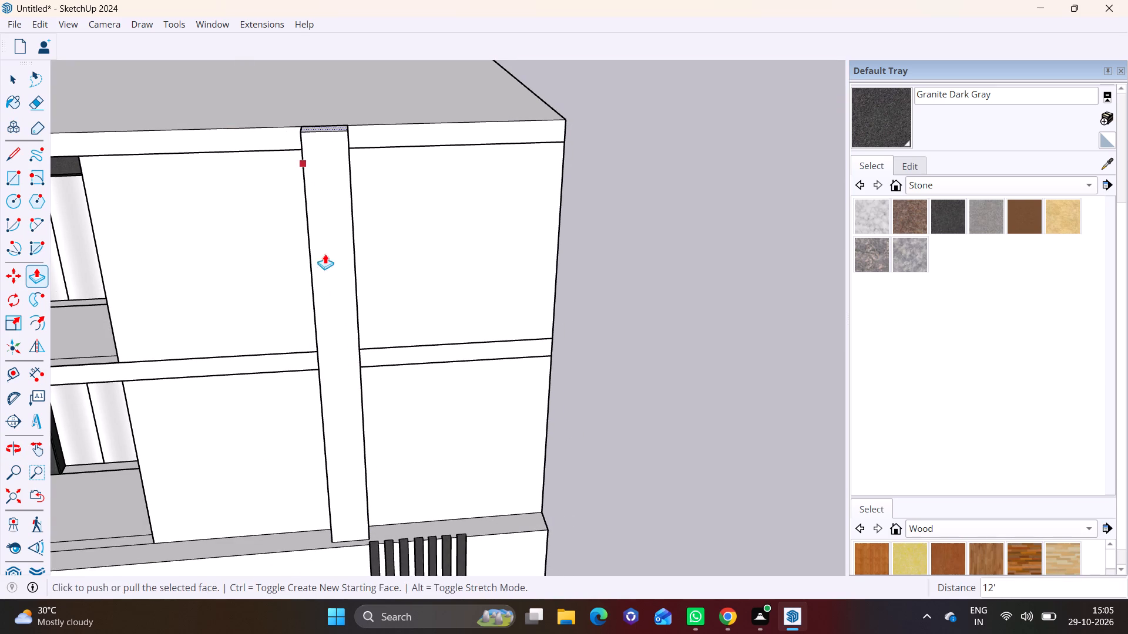
Draw a line across the pier's balcony-side face, level with the underside of the roof slab.
middle_click_drag(290, 323, 331, 195)
scroll(297, 260, "down", 5)
middle_click_drag(277, 274, 270, 429, "shift")
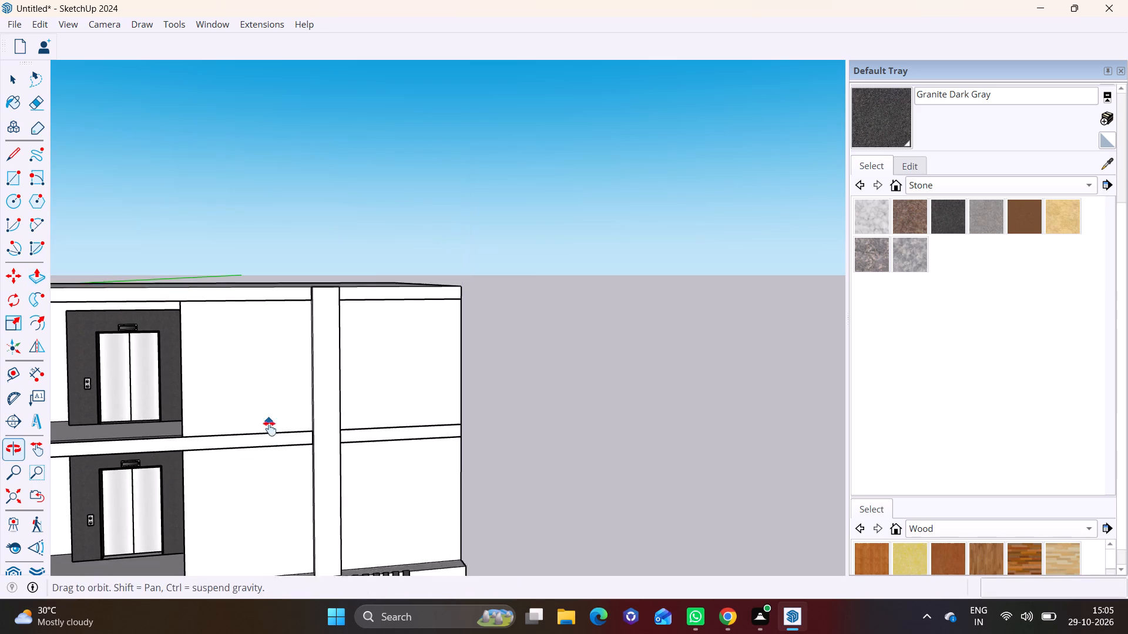
middle_click_drag(270, 429, 270, 432, "shift")
scroll(315, 365, "up", 1)
middle_click_drag(315, 364, 546, 358)
scroll(405, 272, "up", 5)
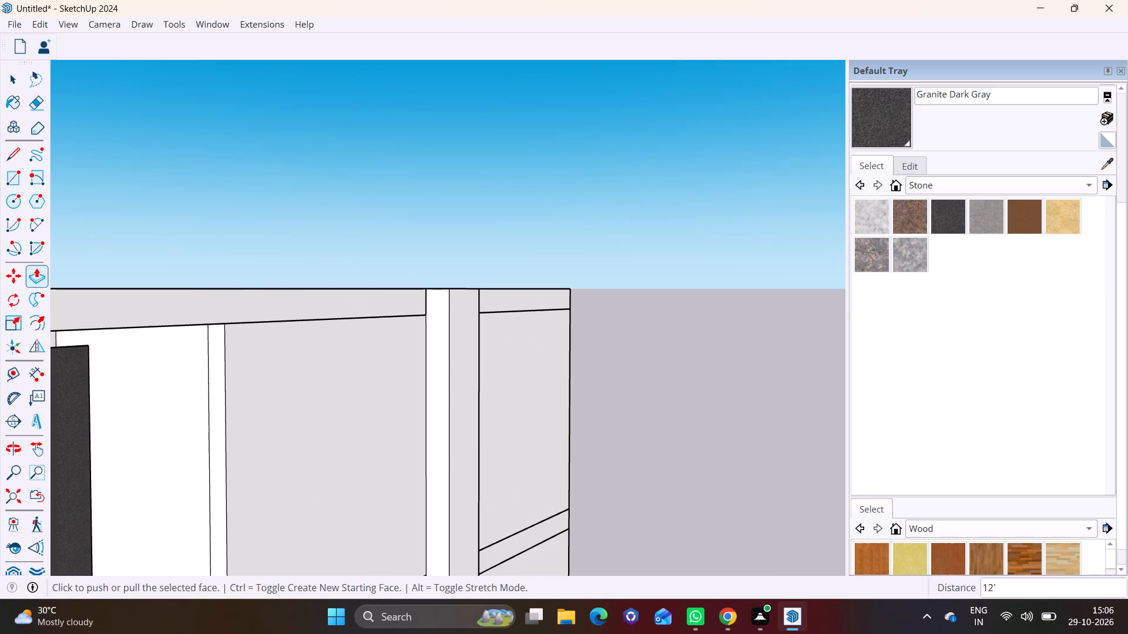
left_click(4, 154)
middle_click_drag(248, 305, 327, 319)
scroll(466, 325, "up", 3)
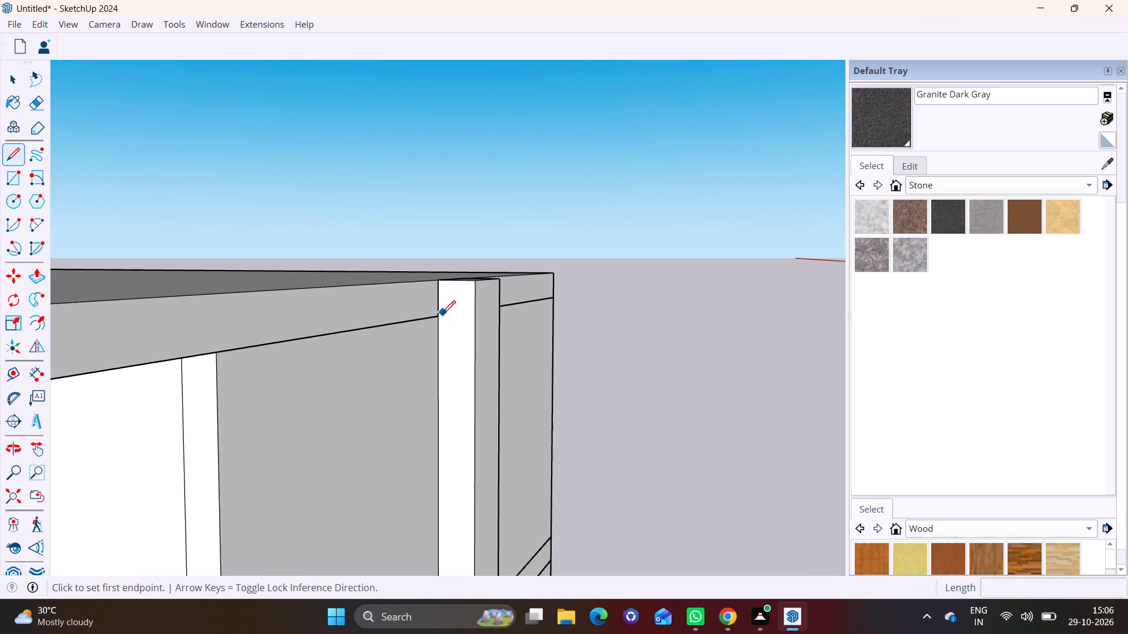
left_click(437, 321)
left_click(471, 323)
Pull the small face at the pier's top along the roof slab edge about 30' 5 1/2", to the slab's far end.
key("space")
left_click(445, 306)
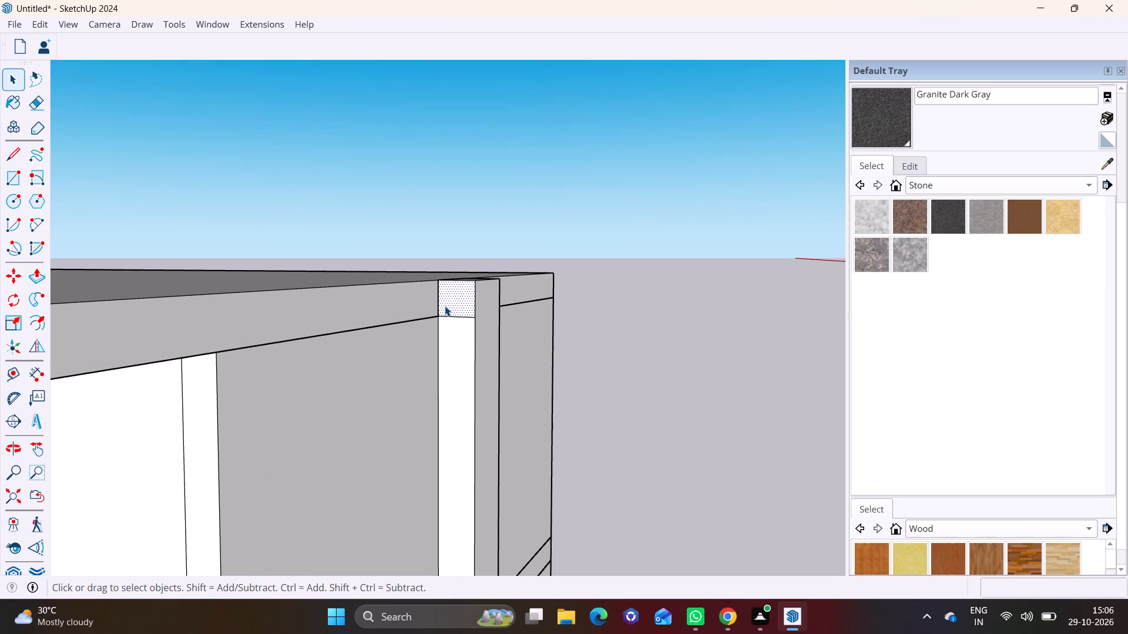
left_click(44, 275)
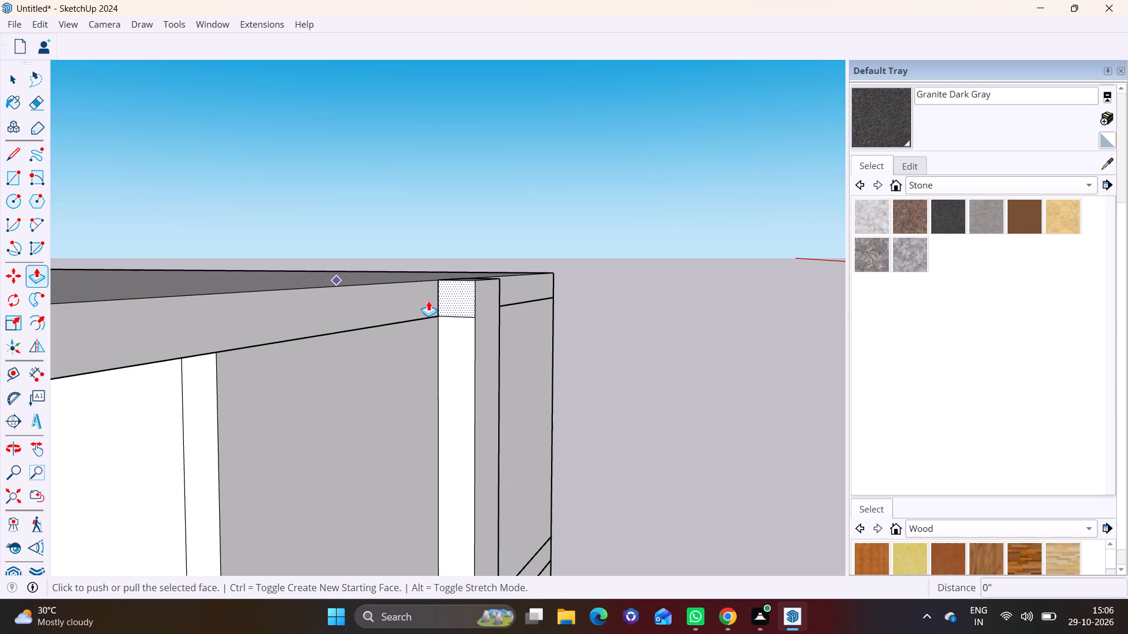
left_click(456, 298)
scroll(210, 355, "down", 6)
middle_click_drag(175, 374, 422, 309, "shift")
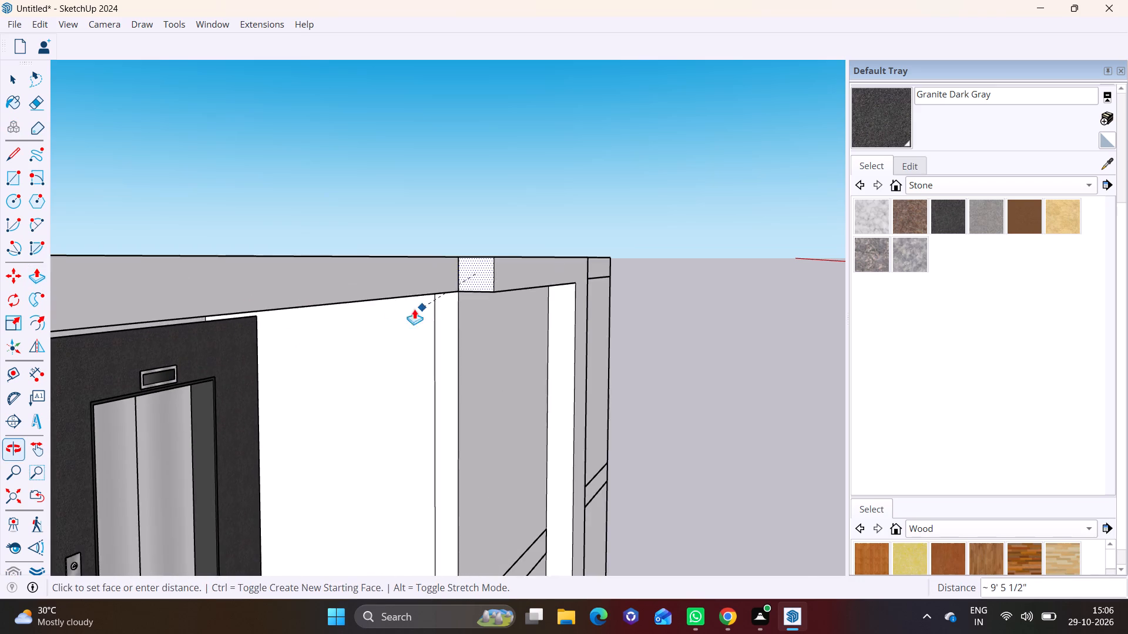
scroll(182, 308, "down", 6)
middle_click_drag(159, 318, 407, 313, "shift")
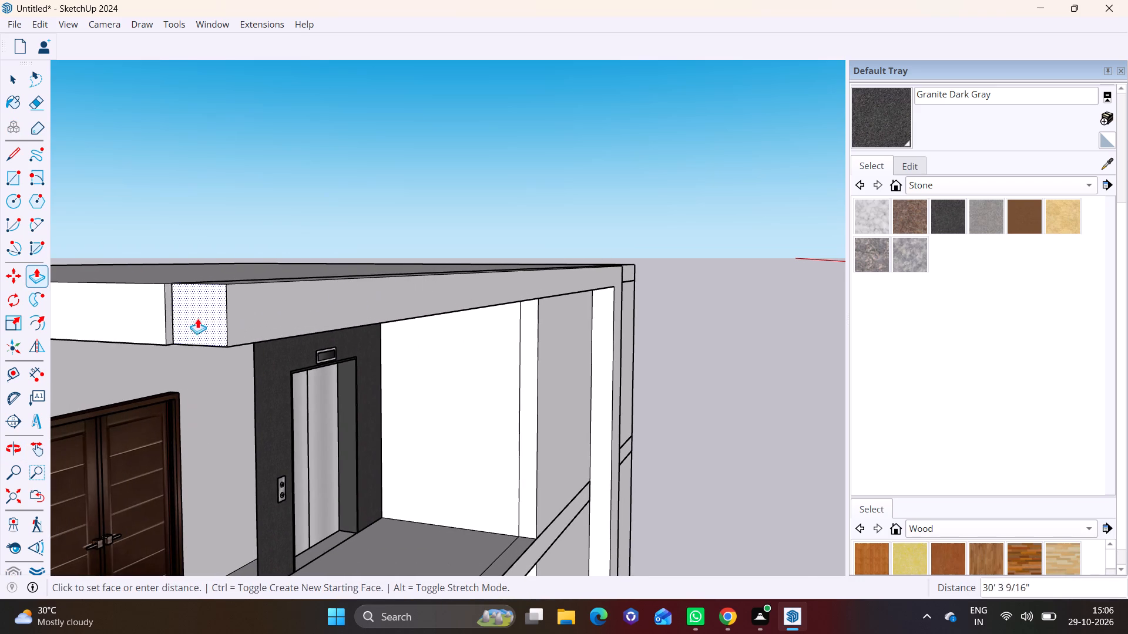
middle_click_drag(133, 289, 299, 301)
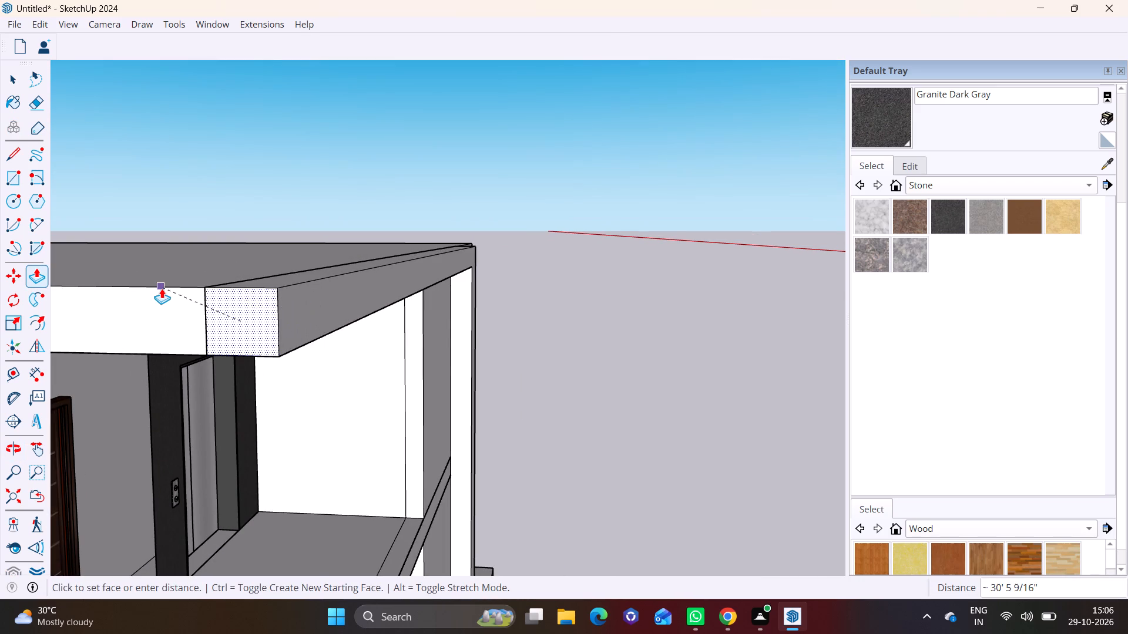
left_click(162, 288)
middle_click_drag(312, 391, 119, 386)
scroll(119, 386, "down", 1)
key("space")
key("space")
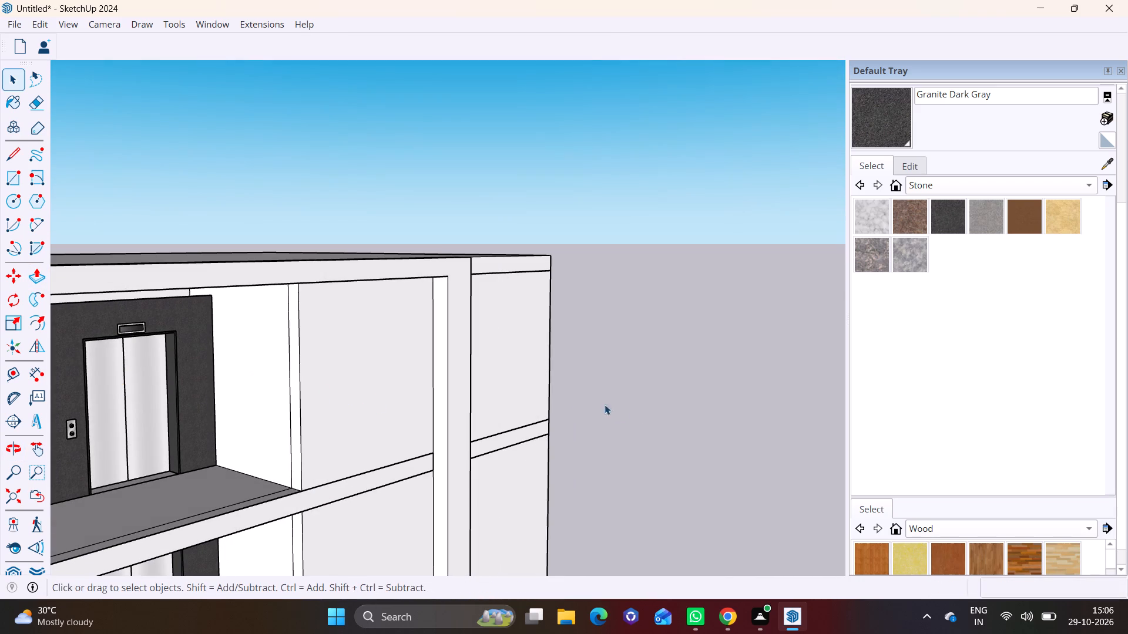
Draw a rectangle about 4' 5" by 1' 6" on the ledge's top, from the last dark vertical strip to the building's corner.
middle_click_drag(584, 402, 358, 404)
scroll(422, 407, "down", 2)
middle_click_drag(509, 396, 271, 394, "shift")
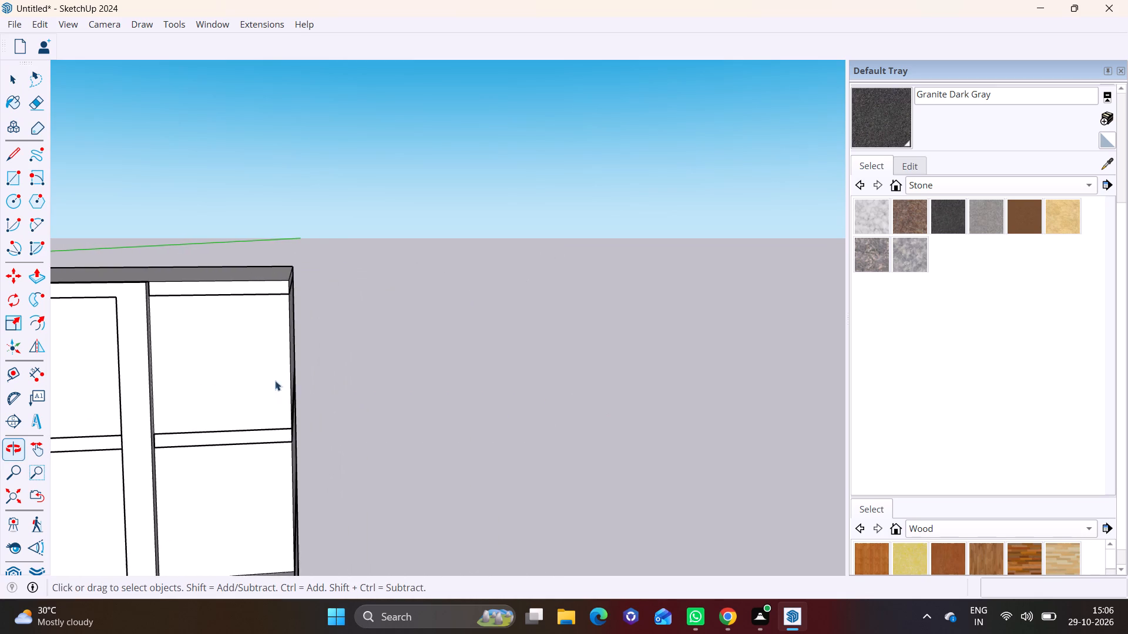
scroll(286, 382, "up", 4)
middle_click_drag(263, 387, 391, 380, "shift")
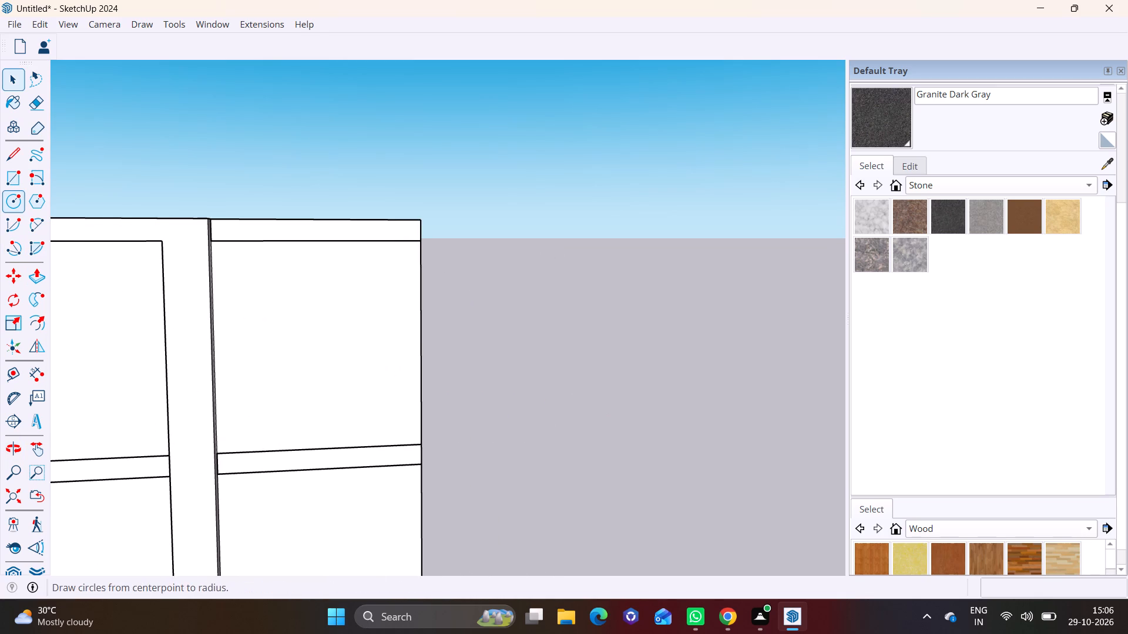
left_click(14, 179)
middle_click_drag(310, 416, 213, 435)
scroll(253, 446, "up", 3)
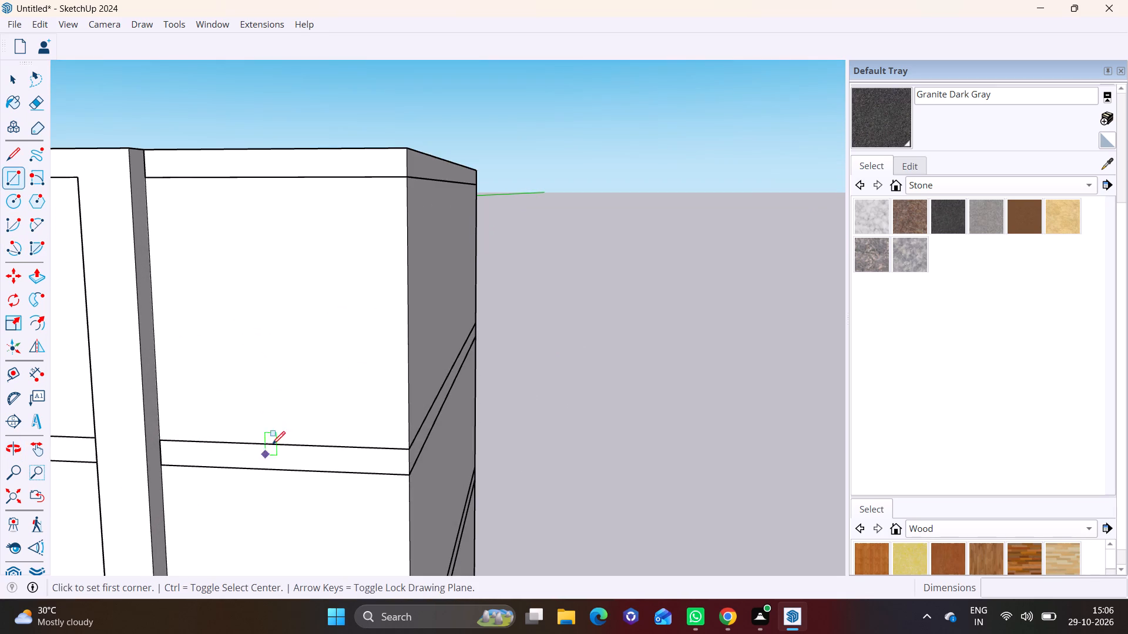
middle_click_drag(272, 444, 301, 437)
scroll(298, 441, "up", 2)
scroll(299, 443, "down", 6)
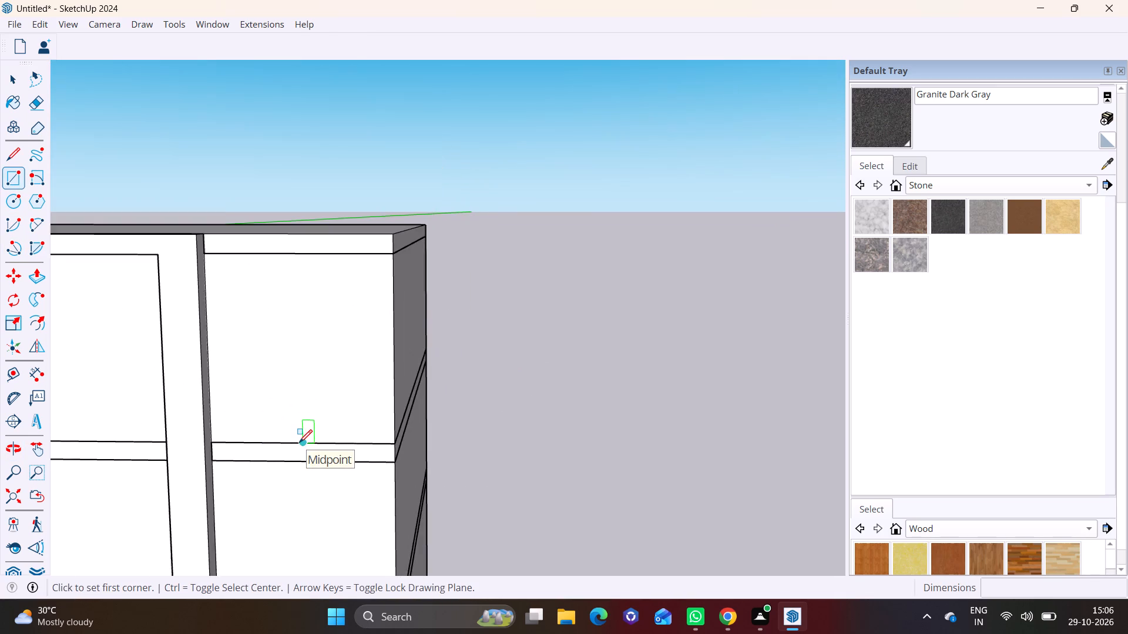
scroll(299, 443, "down", 7)
middle_click_drag(298, 514, 290, 404, "shift")
middle_click_drag(318, 447, 362, 419)
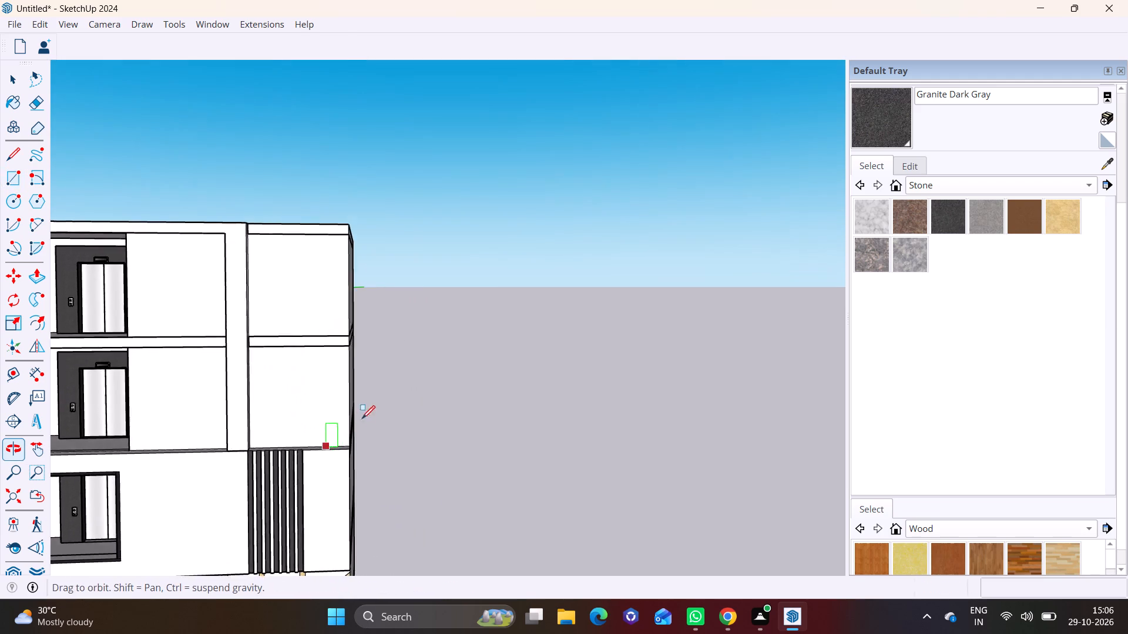
middle_click_drag(362, 419, 362, 417)
scroll(309, 434, "up", 9)
middle_click_drag(272, 462, 238, 419, "shift")
middle_click_drag(317, 443, 305, 525)
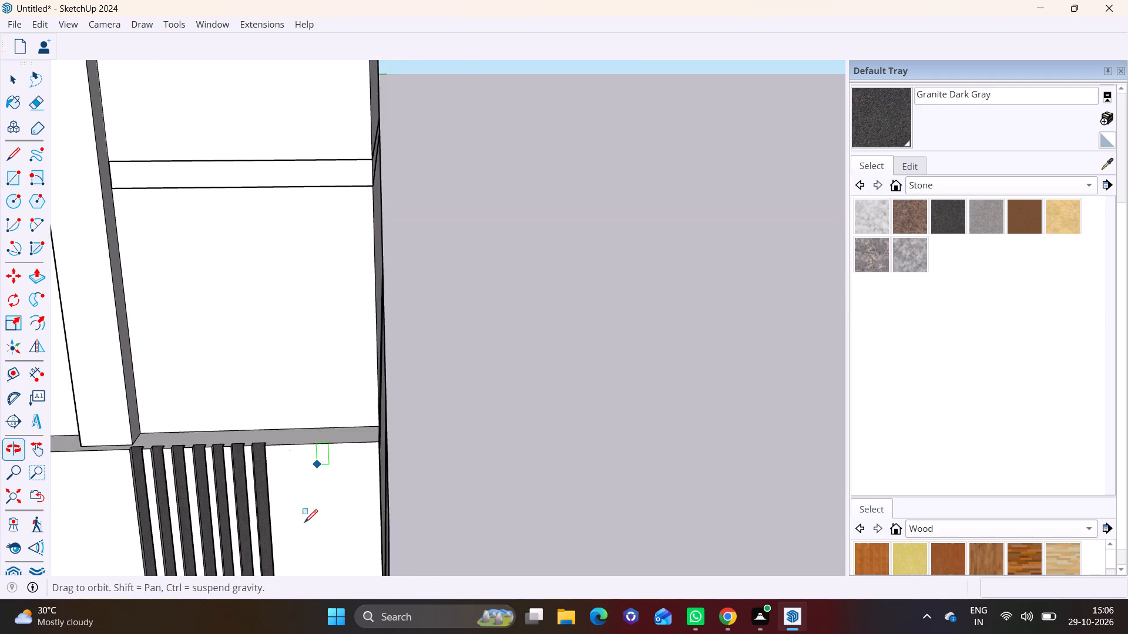
scroll(275, 447, "up", 7)
left_click(268, 409)
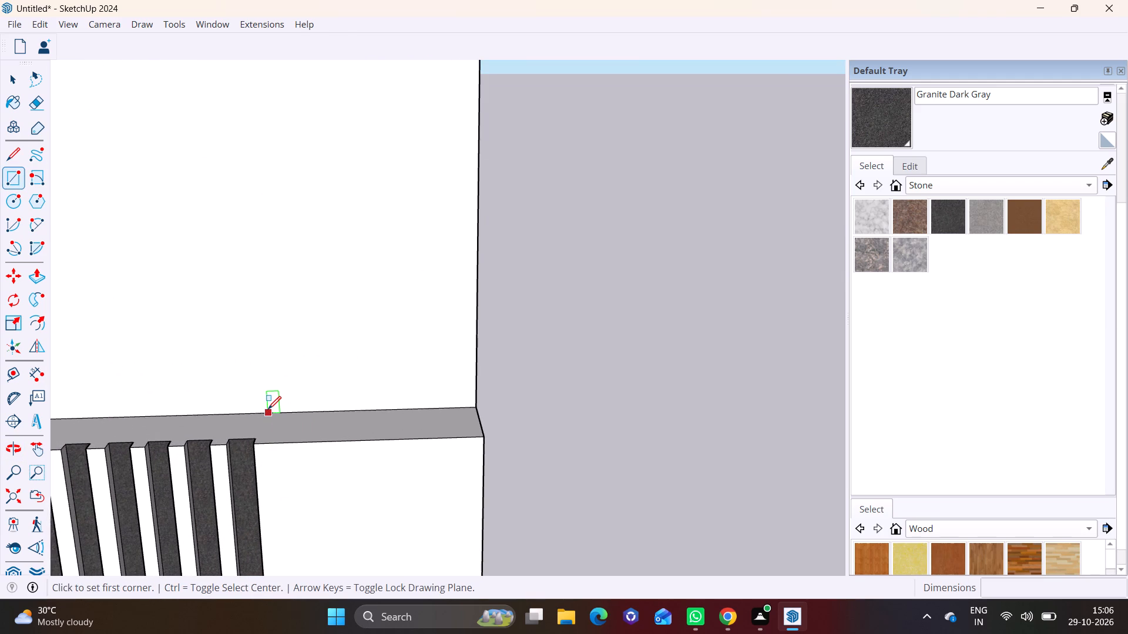
left_click(479, 434)
Raise the ledge rectangle beside the dark vertical strips about 22', up to the top of the roof slab.
key("space")
left_click(371, 426)
left_click(32, 270)
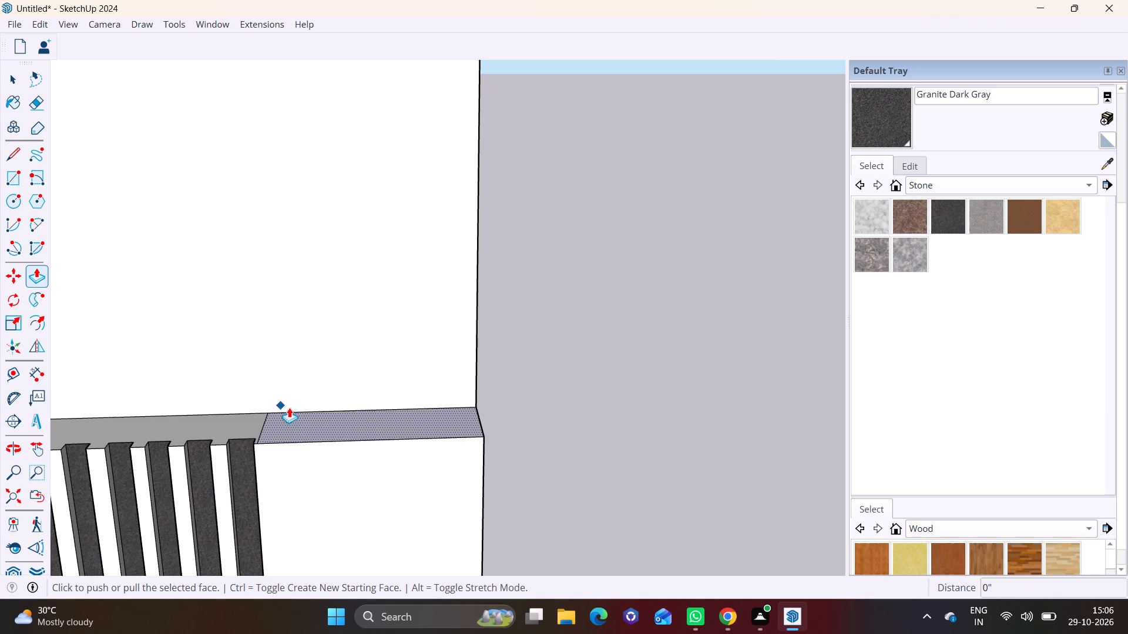
left_click(304, 423)
scroll(315, 264, "down", 8)
middle_click_drag(311, 181, 281, 332, "shift")
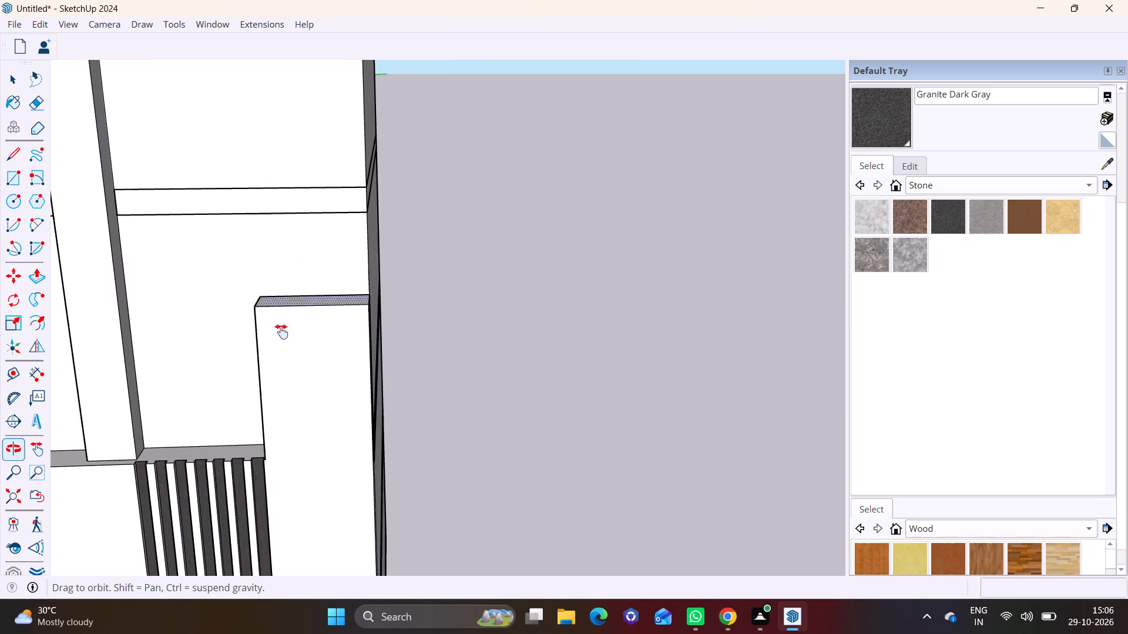
middle_click_drag(281, 332, 280, 342, "shift")
scroll(262, 275, "down", 6)
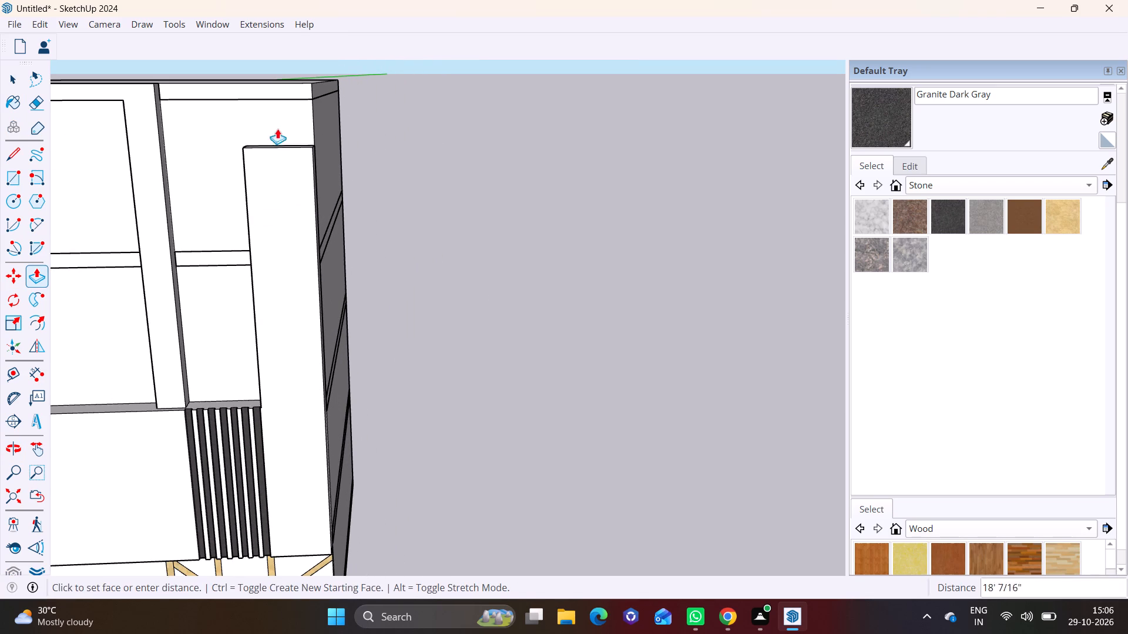
left_click(184, 80)
Draw lines around the corner pier's base at ledge level: about 4' 5" across its front face and one across its outer side face.
middle_click_drag(273, 374, 240, 362)
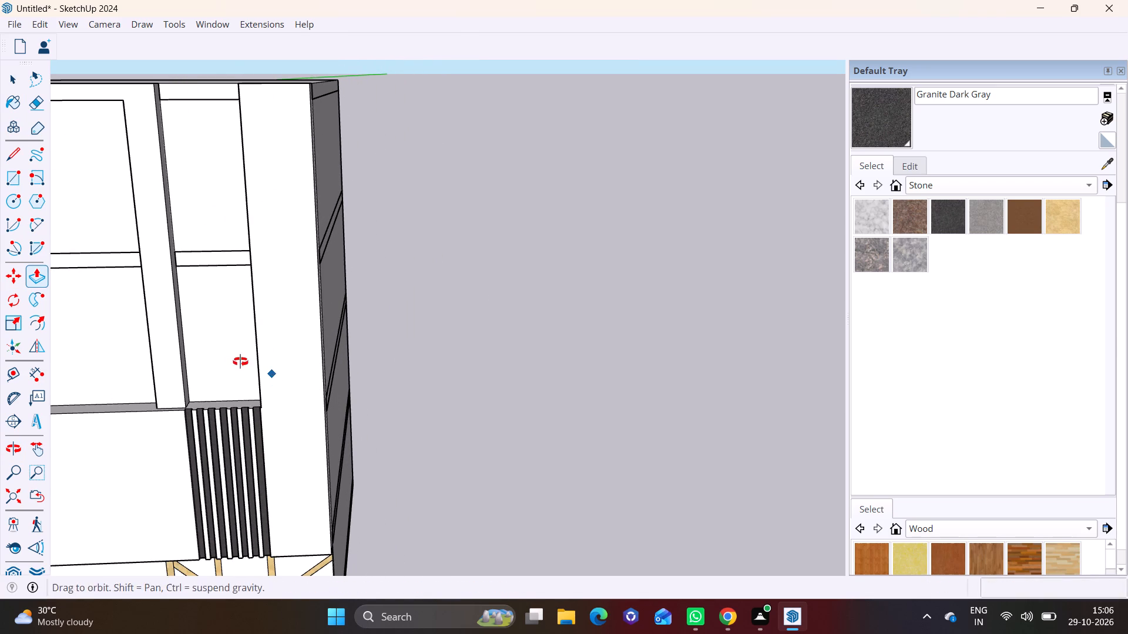
middle_click_drag(240, 362, 249, 318)
scroll(260, 407, "up", 6)
middle_click_drag(259, 419, 105, 425)
scroll(234, 396, "up", 7)
left_click(10, 158)
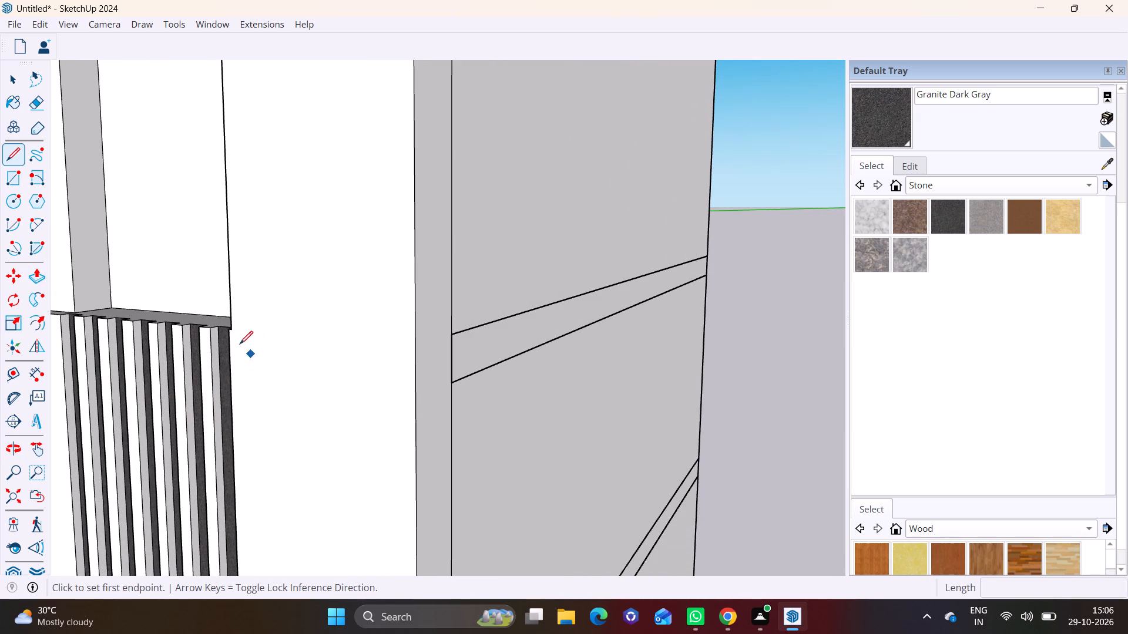
left_click(231, 330)
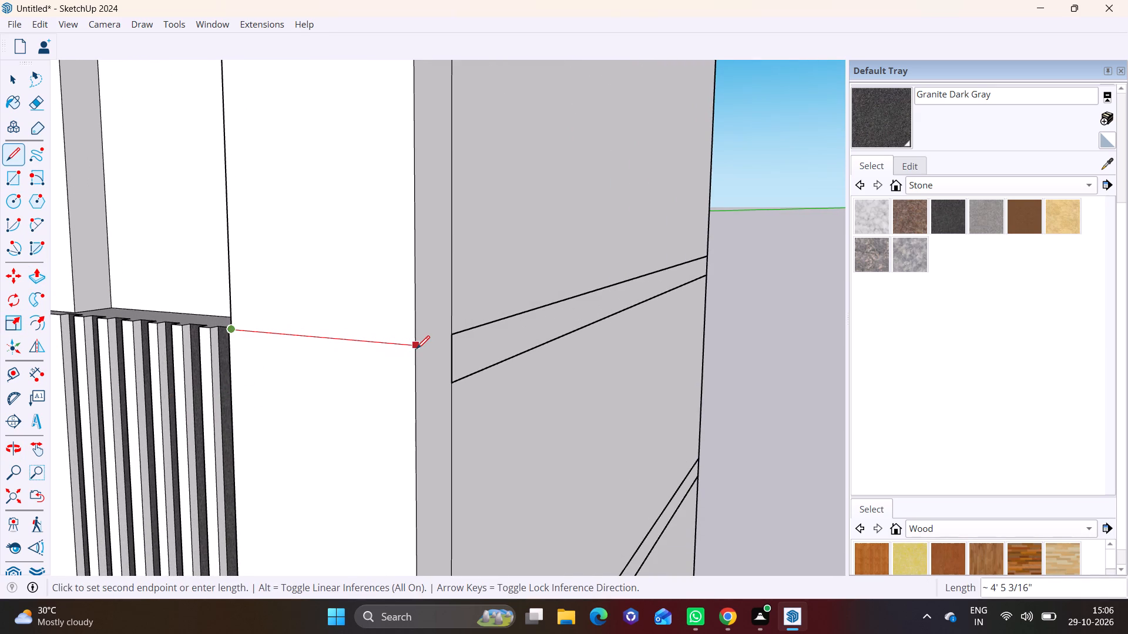
left_click(417, 349)
left_click(456, 335)
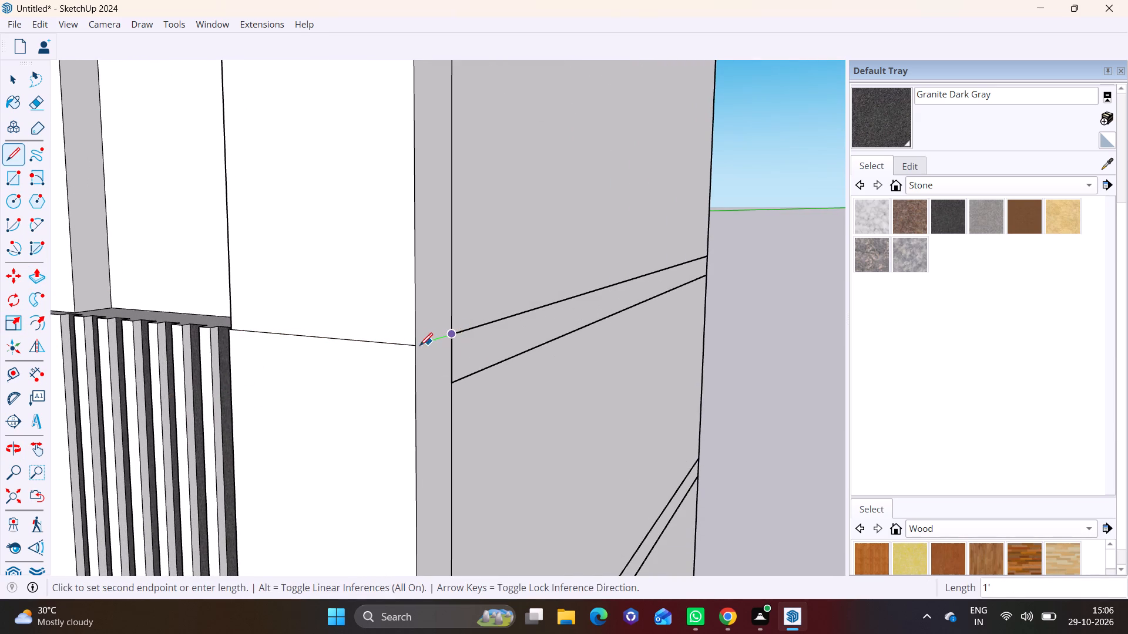
left_click(413, 348)
key("space")
Pull the front face of the pier between the balconies and the dark strips outward twice, the last pull about 7 1/8".
scroll(272, 412, "down", 7)
middle_click_drag(272, 412, 267, 419, "shift")
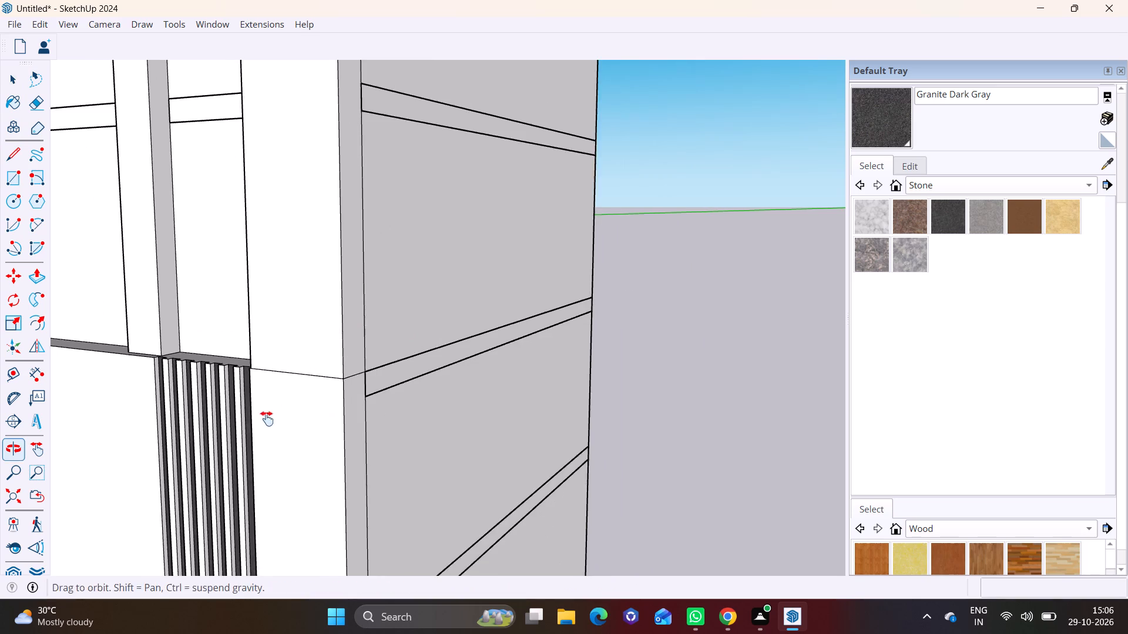
middle_click_drag(267, 419, 237, 461, "shift")
scroll(241, 457, "down", 3)
middle_click_drag(226, 379, 345, 365, "shift")
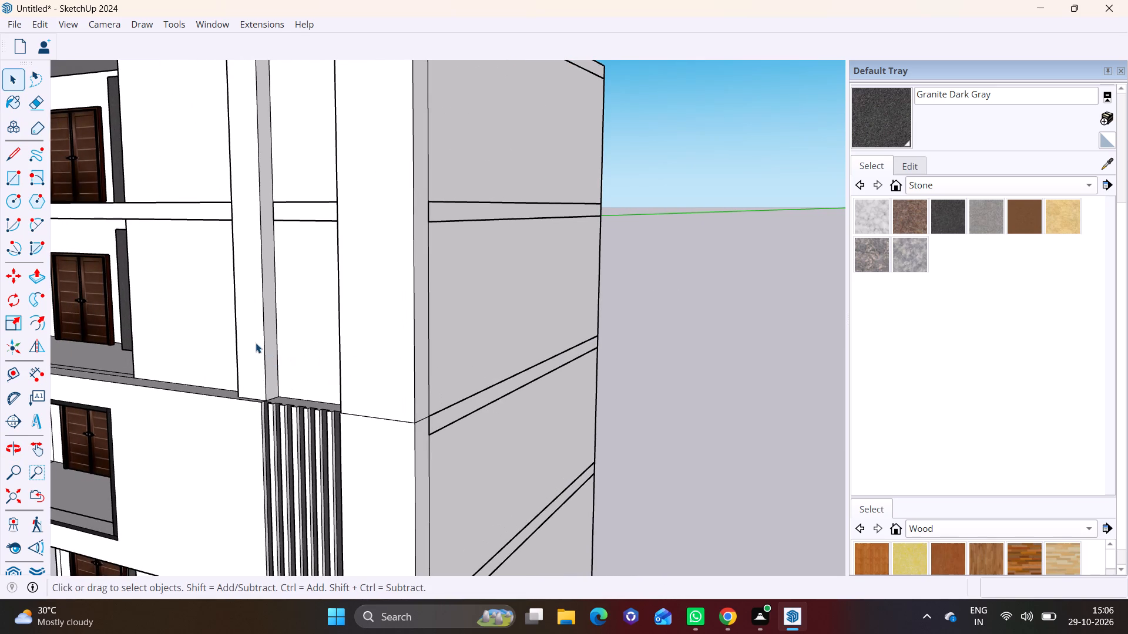
left_click(255, 342)
left_click(36, 275)
left_click(253, 360)
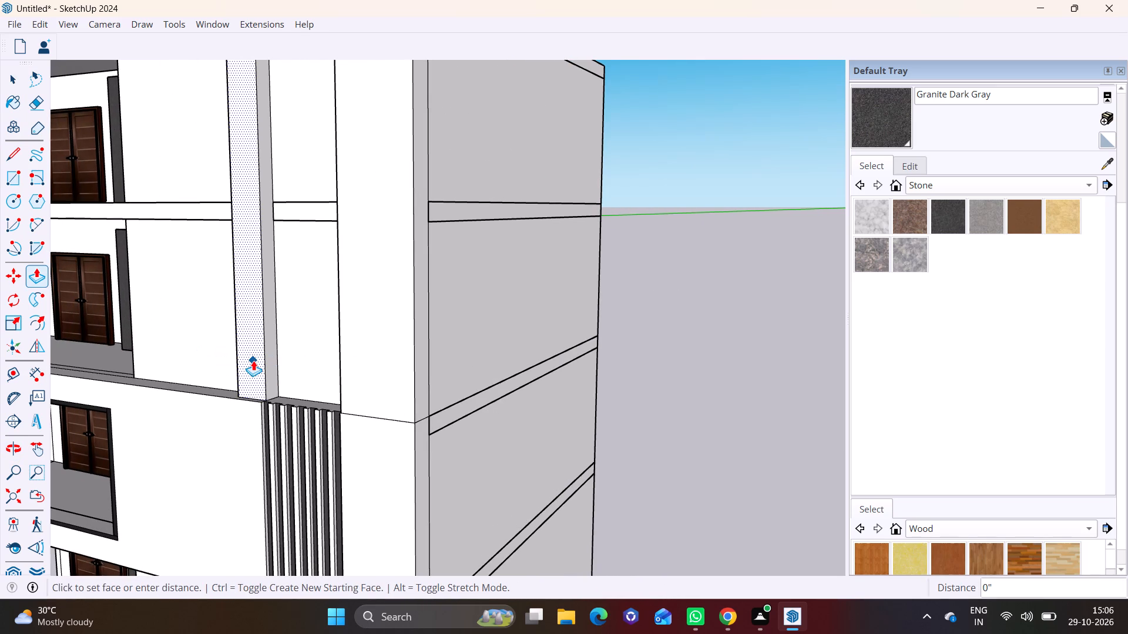
left_click(237, 370)
left_click(249, 364)
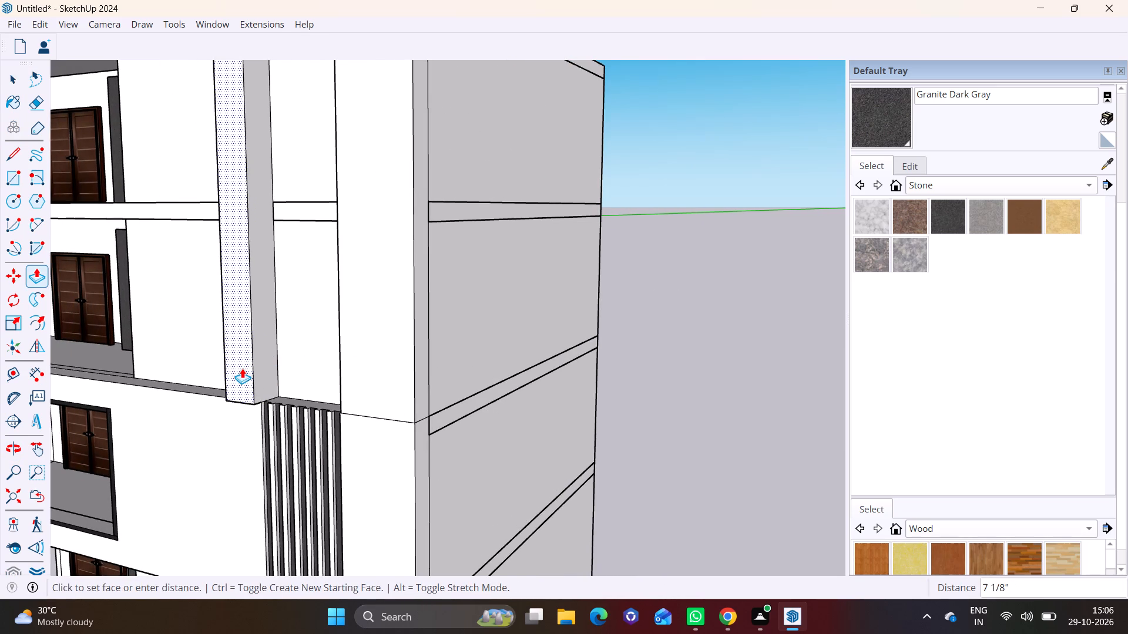
left_click(242, 368)
key("space")
Pull the corner pier's front face above the base line outward about 11 5/16".
left_click(377, 369)
left_click(31, 274)
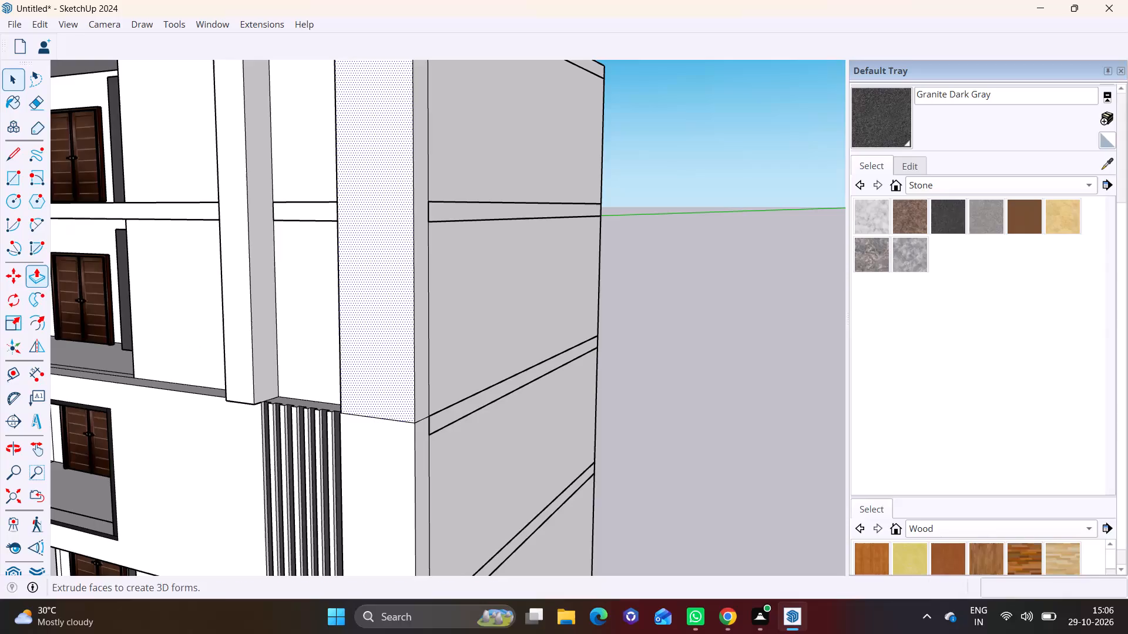
left_click(371, 371)
left_click(362, 378)
Draw a narrow vertical rectangle 22' tall near the middle of the corner pier's front face, from its bottom edge to its top.
scroll(357, 395, "down", 3)
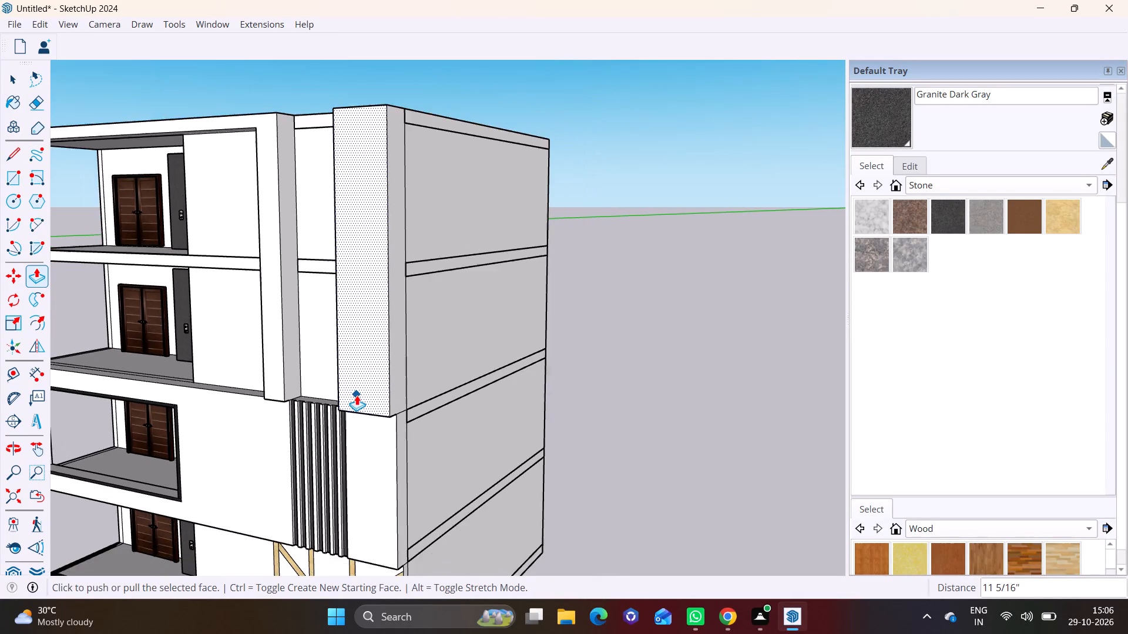
scroll(357, 395, "down", 4)
middle_click_drag(356, 416, 315, 511, "shift")
middle_click_drag(334, 453, 484, 409)
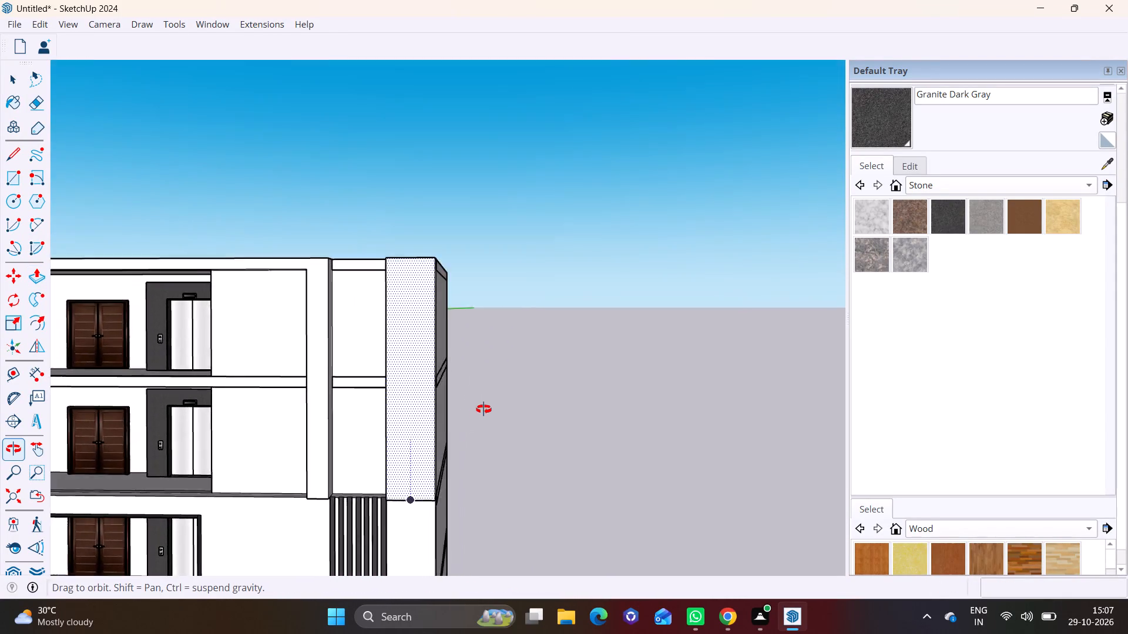
middle_click_drag(484, 409, 485, 409)
scroll(370, 438, "up", 6)
middle_click_drag(348, 456, 187, 382, "shift")
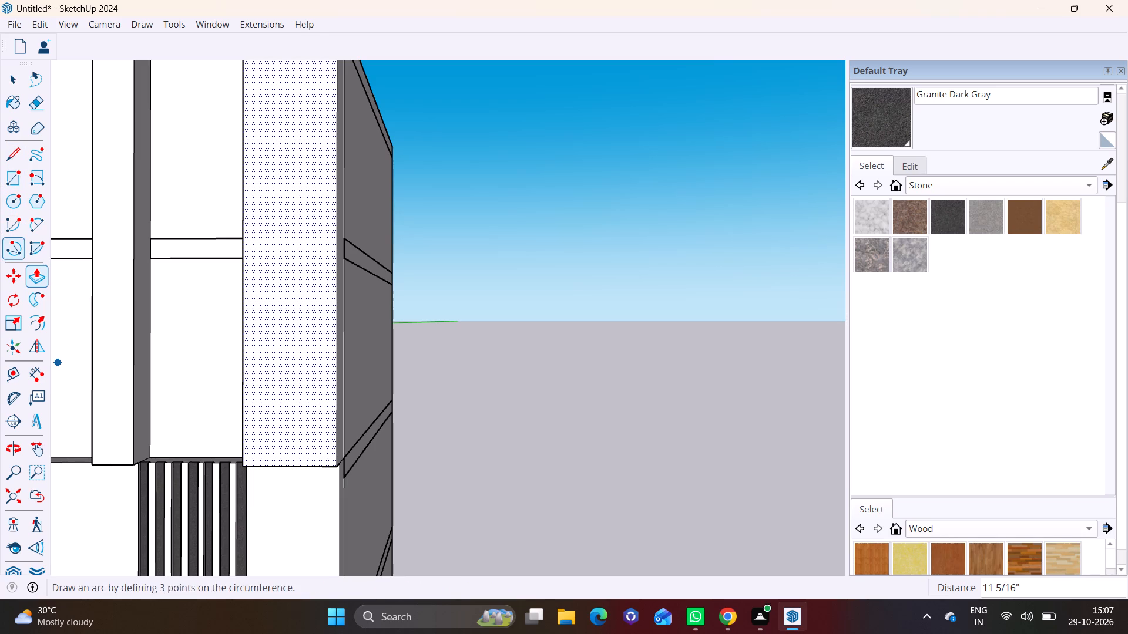
left_click(16, 178)
scroll(291, 473, "up", 5)
middle_click_drag(290, 473, 304, 535)
scroll(291, 532, "up", 3)
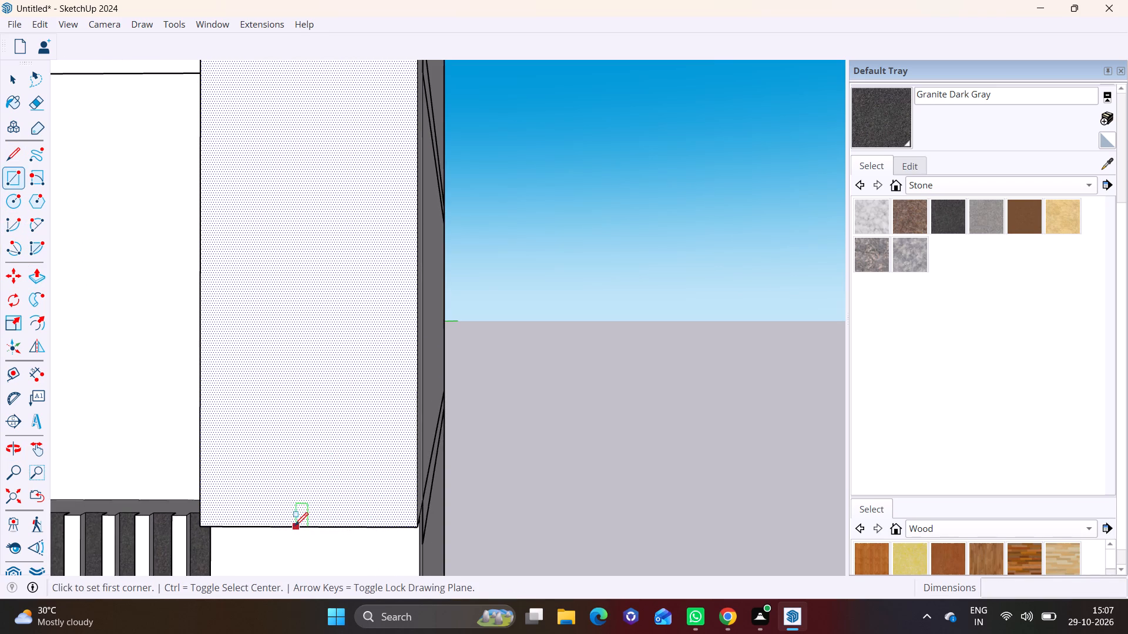
left_click(294, 525)
scroll(327, 411, "down", 6)
scroll(310, 350, "down", 3)
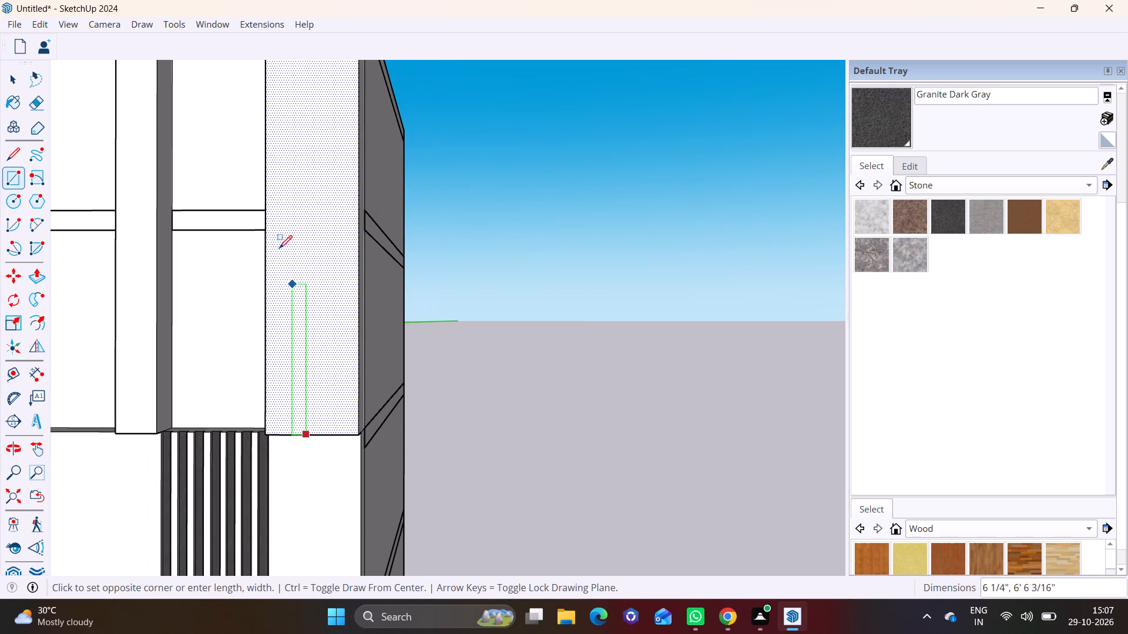
scroll(283, 138, "down", 1)
middle_click_drag(310, 122, 310, 140, "shift")
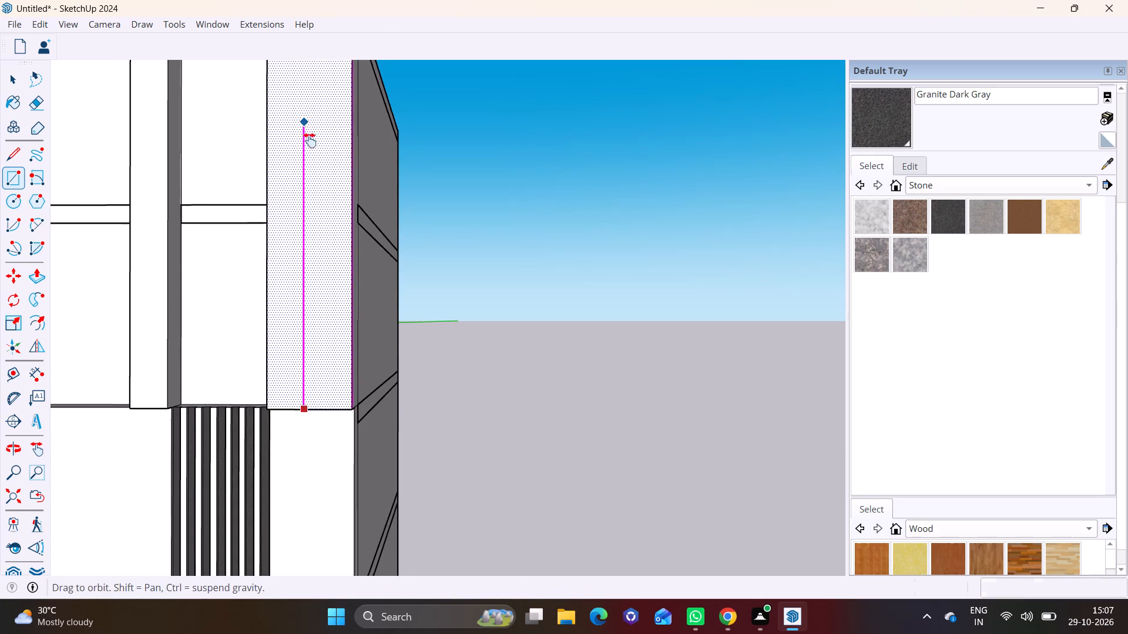
middle_click_drag(310, 140, 324, 310, "shift")
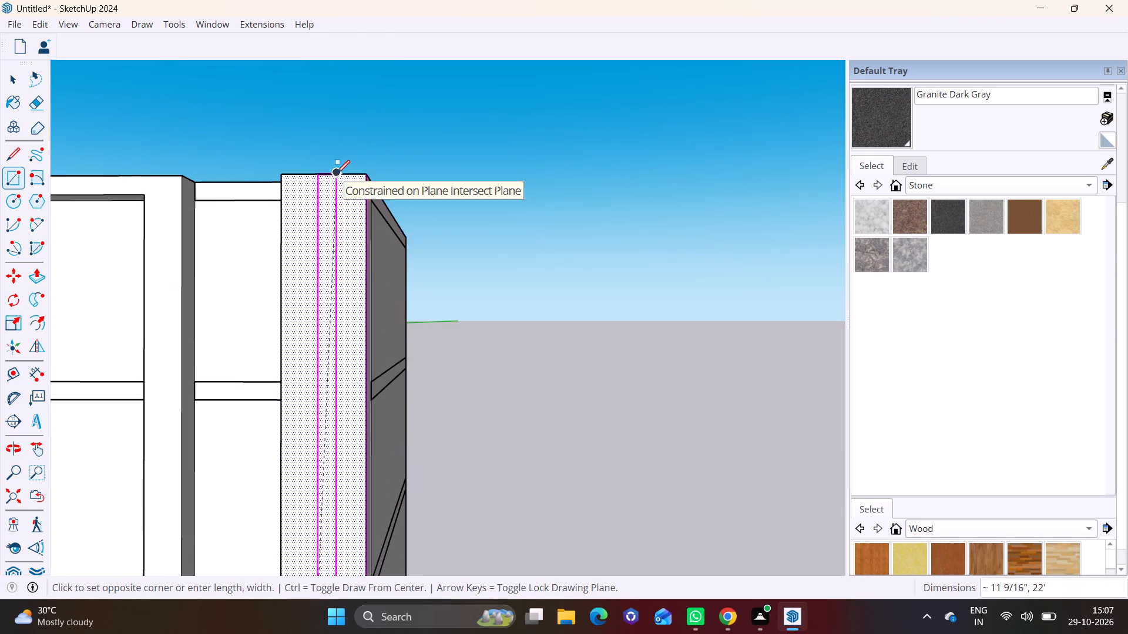
scroll(332, 173, "up", 7)
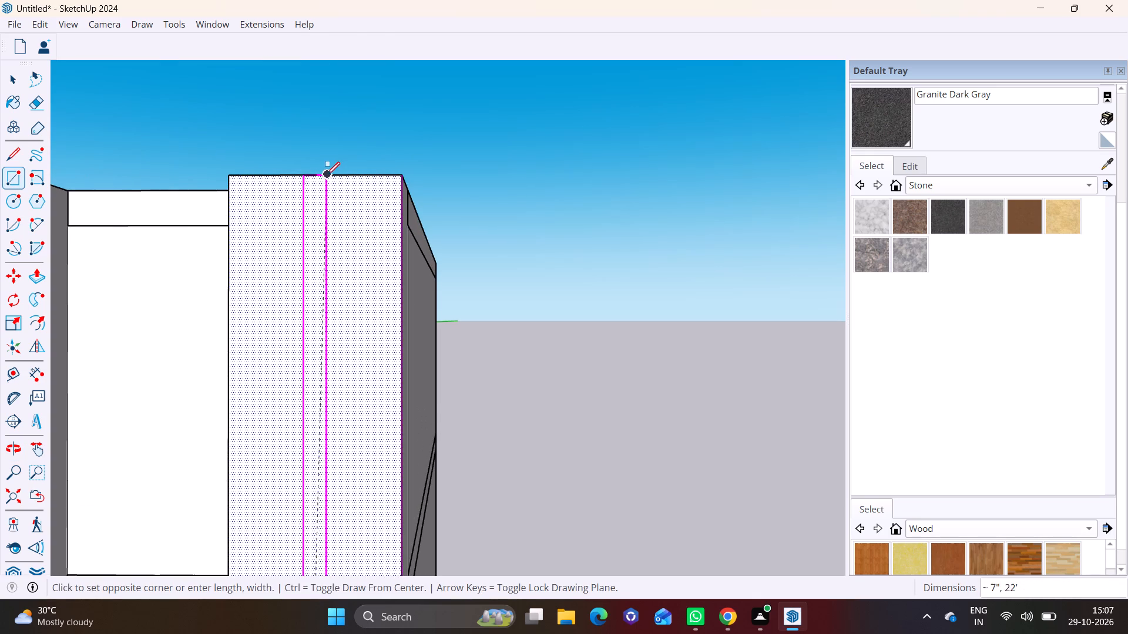
left_click(323, 176)
Push the narrow vertical rectangle about 1 5/16" into the corner pier to form a groove.
scroll(337, 292, "up", 3)
middle_click_drag(328, 319, 283, 356)
scroll(284, 355, "up", 2)
key("space")
left_click(294, 342)
scroll(330, 360, "up", 1)
middle_click_drag(330, 360, 227, 468)
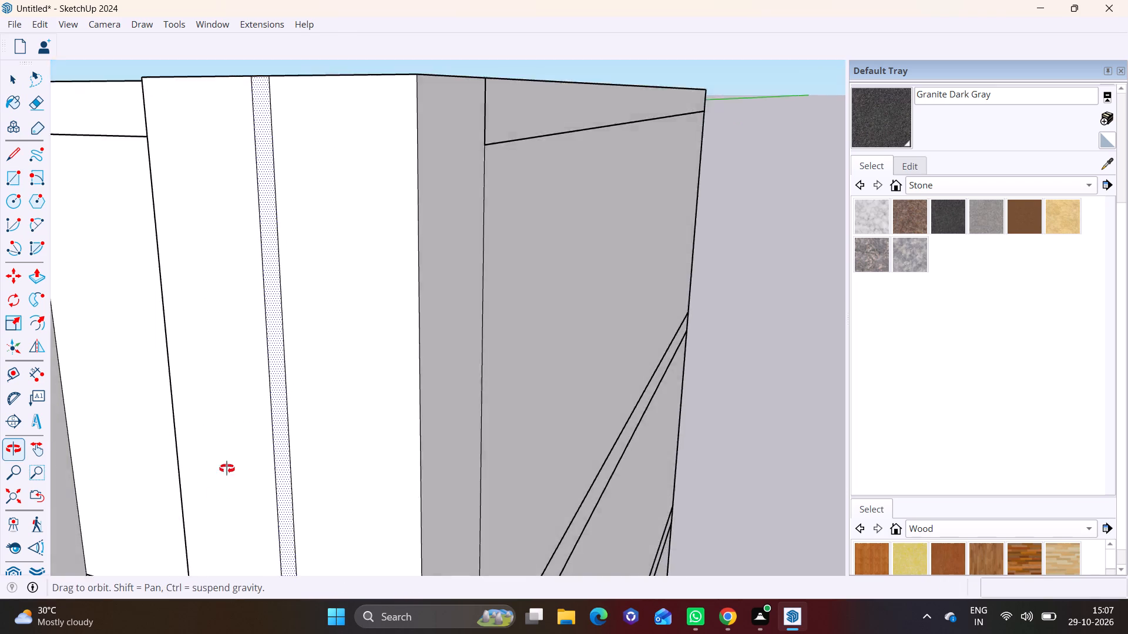
middle_click_drag(227, 468, 213, 514)
left_click(39, 281)
left_click(257, 276)
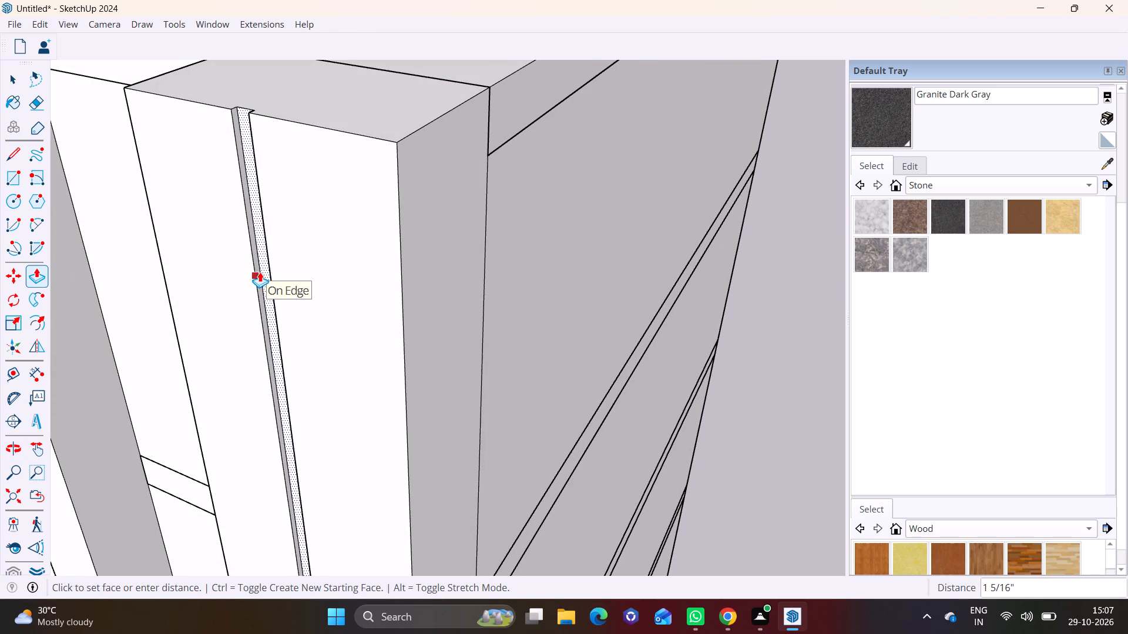
left_click(260, 272)
key("space")
scroll(886, 409, "down", 1)
left_click(763, 448)
Raise the corner pier's top face about 5 3/4" above the roof as a new extrusion that keeps the original edges.
scroll(694, 441, "down", 5)
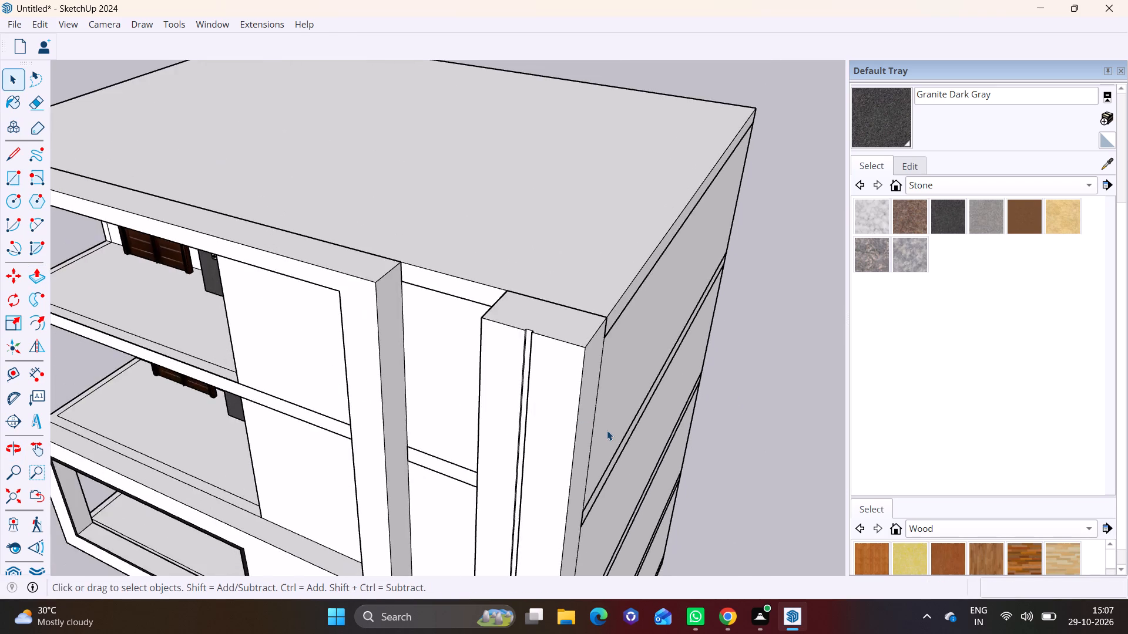
middle_click_drag(528, 390, 744, 315)
scroll(748, 335, "down", 5)
middle_click_drag(698, 393, 319, 342, "shift")
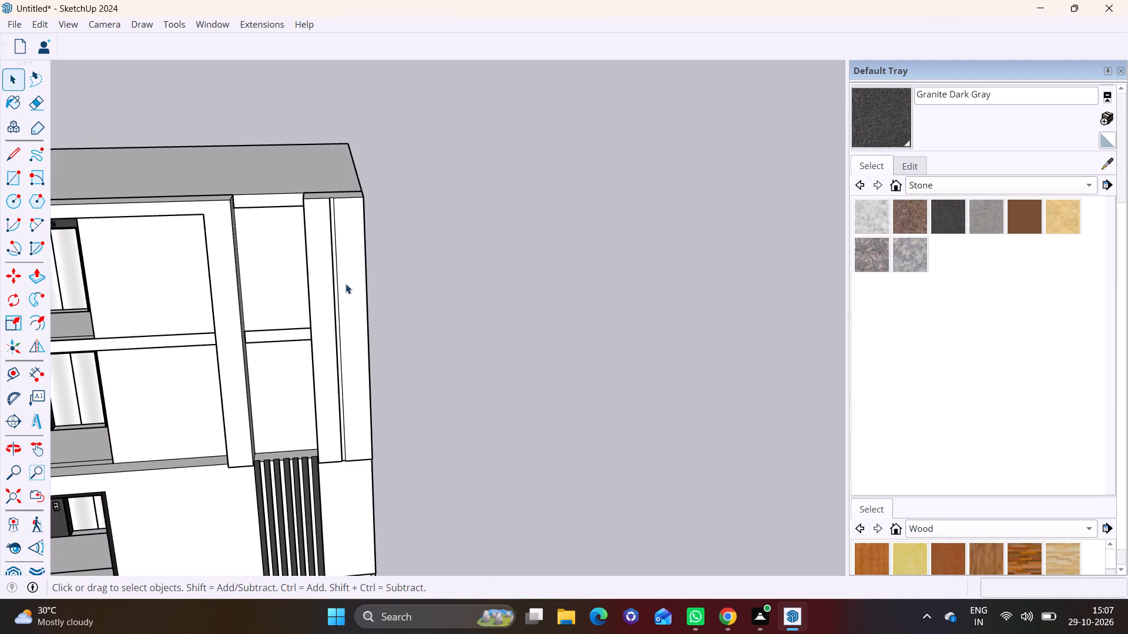
middle_click_drag(359, 257, 354, 387, "shift")
middle_click_drag(399, 346, 358, 476)
scroll(330, 393, "up", 3)
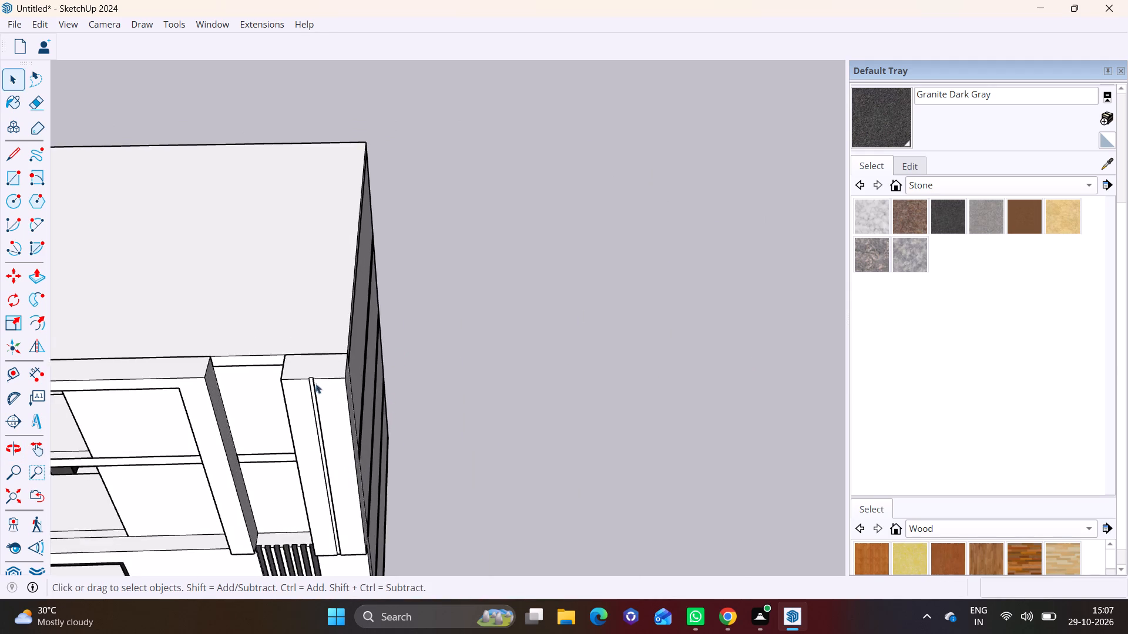
scroll(315, 383, "up", 3)
middle_click_drag(314, 364, 307, 330, "shift")
middle_click_drag(313, 326, 324, 389)
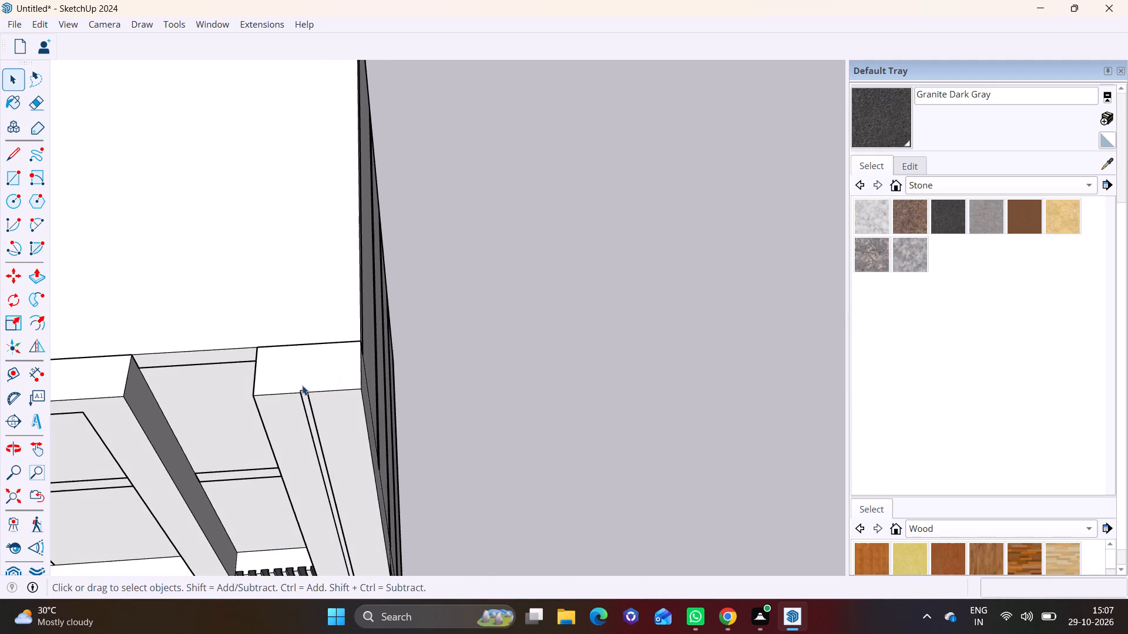
left_click(302, 371)
left_click(38, 279)
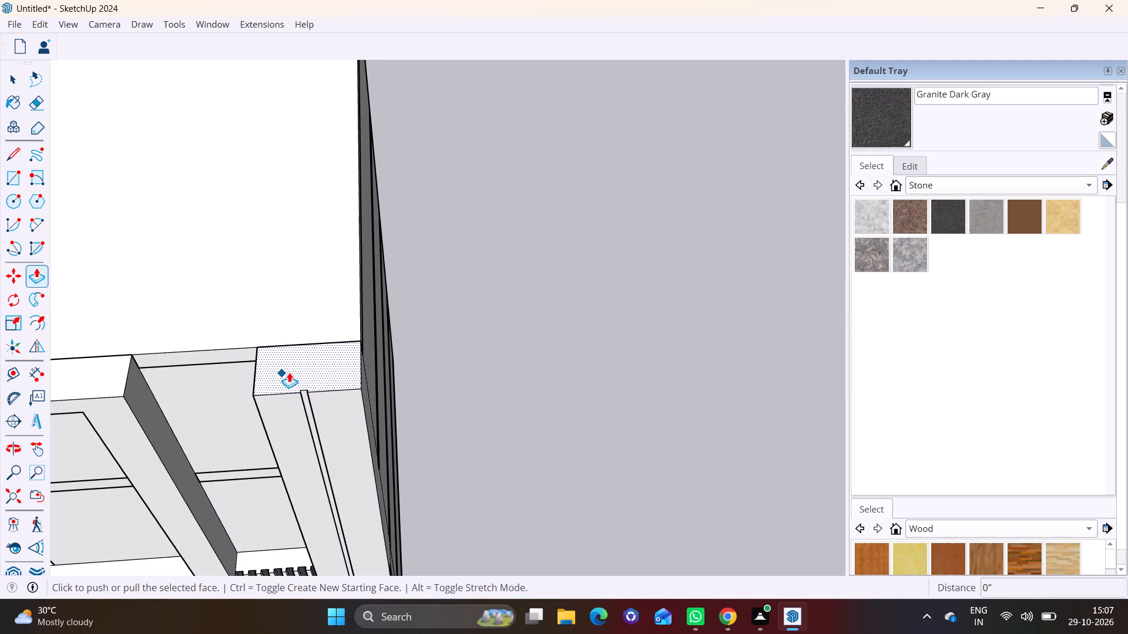
left_click(292, 367)
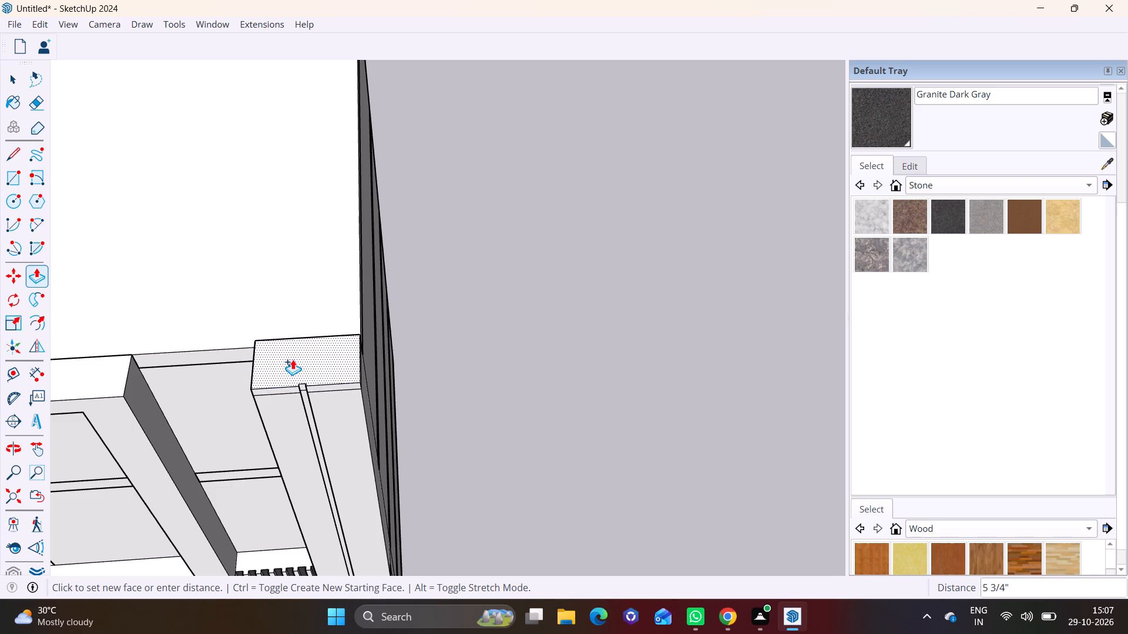
left_click(293, 359)
Pull the front face of the pier's cap, on the balcony side of the groove, outward about 5/16".
middle_click_drag(305, 372, 474, 327)
scroll(394, 373, "up", 6)
key("space")
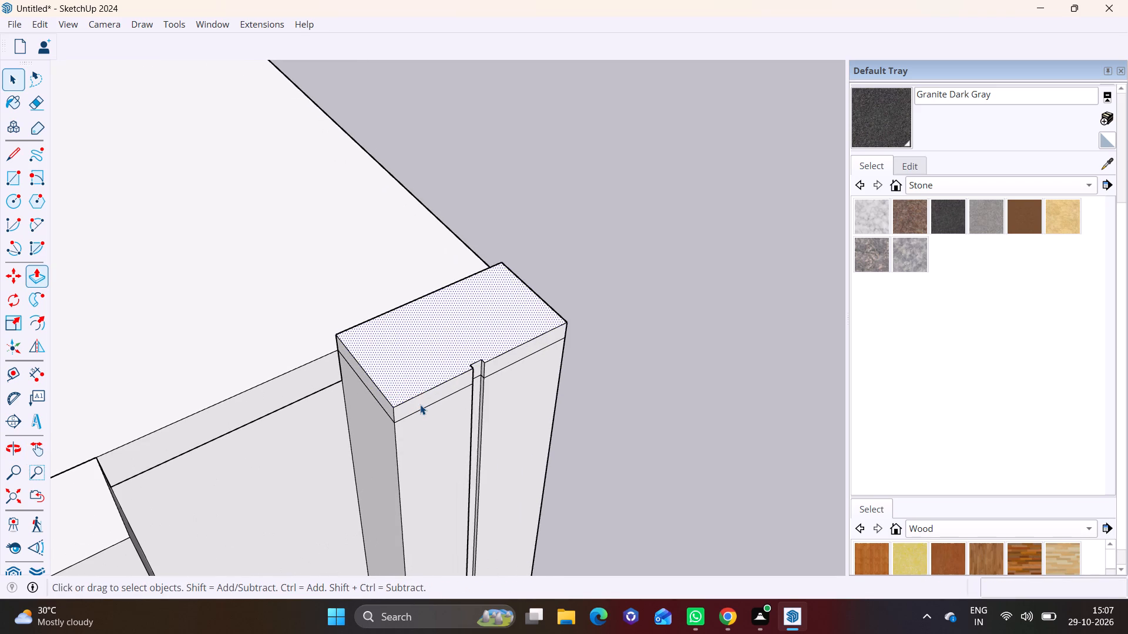
left_click(420, 404)
middle_click_drag(387, 387, 392, 265)
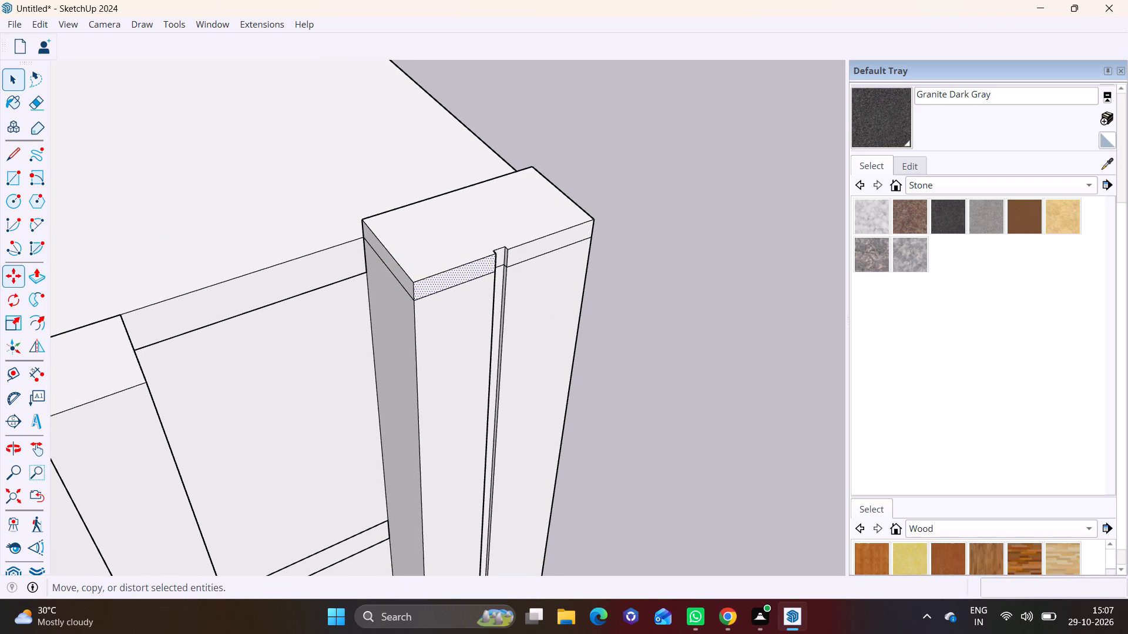
left_click(34, 273)
left_click(432, 283)
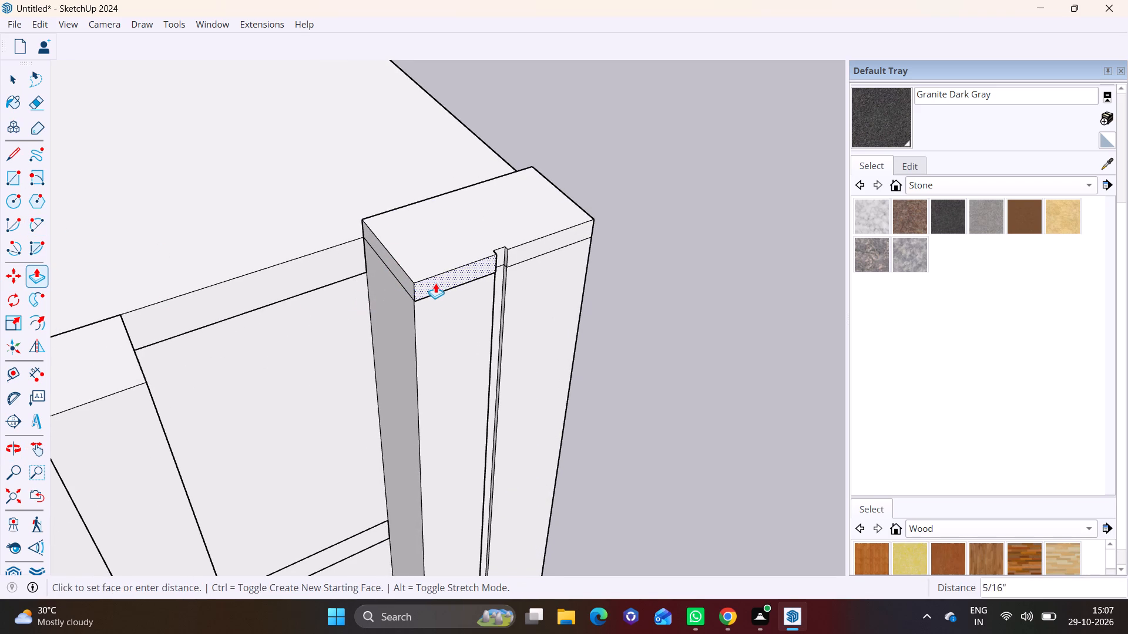
left_click(437, 284)
key("space")
Pull the cap's side face facing the balconies outward about 2 7/16" beyond the corner pier.
left_click(401, 282)
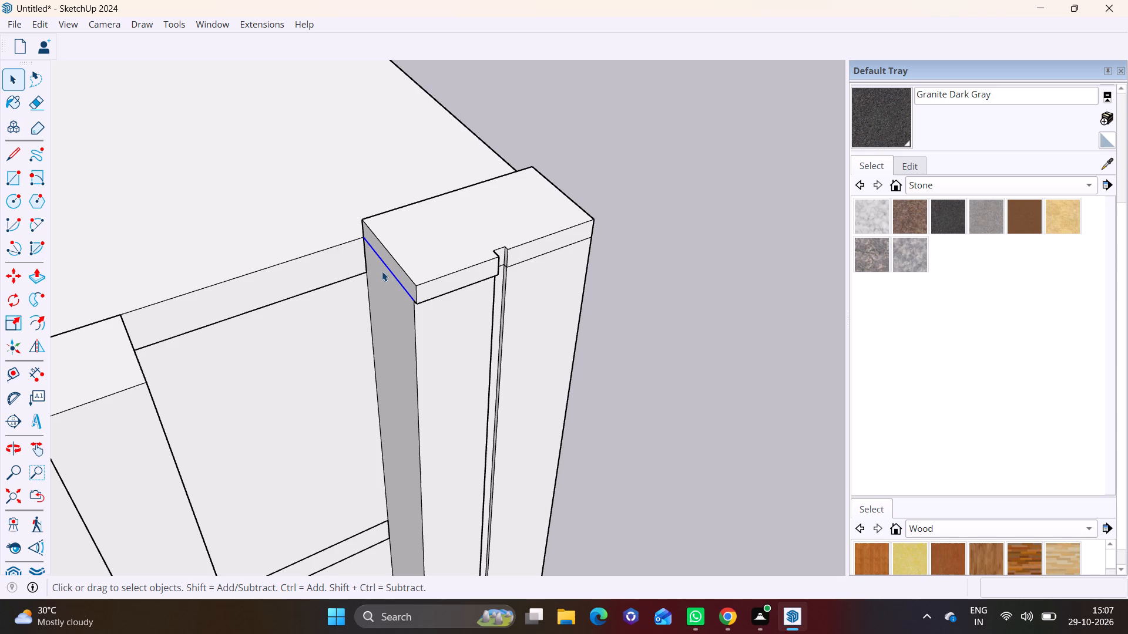
left_click(401, 272)
left_click(45, 275)
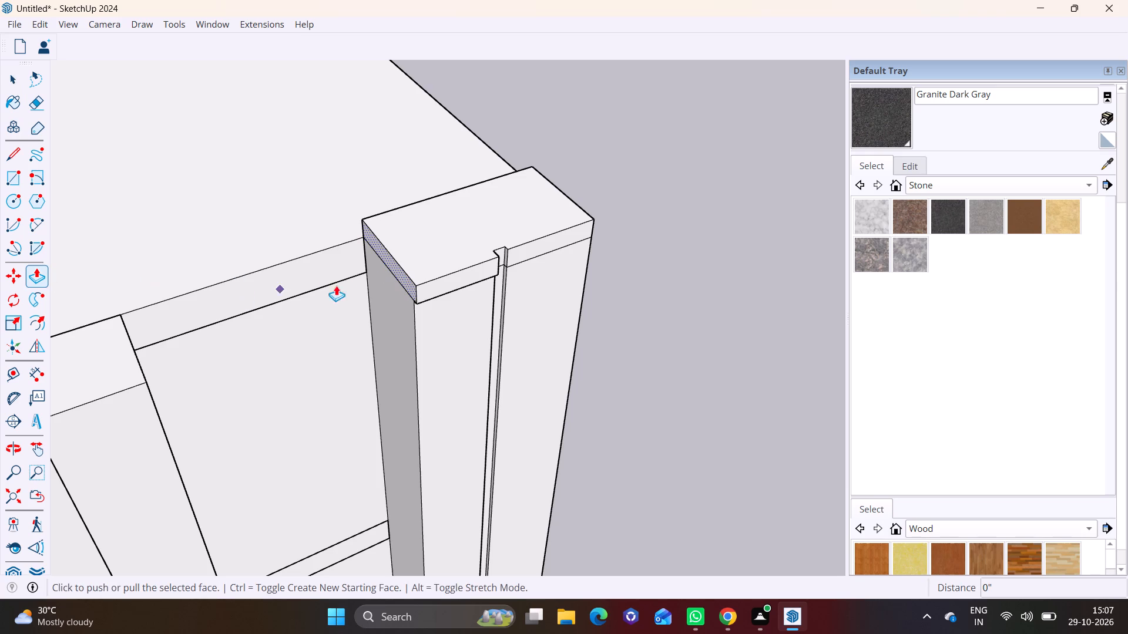
left_click(404, 281)
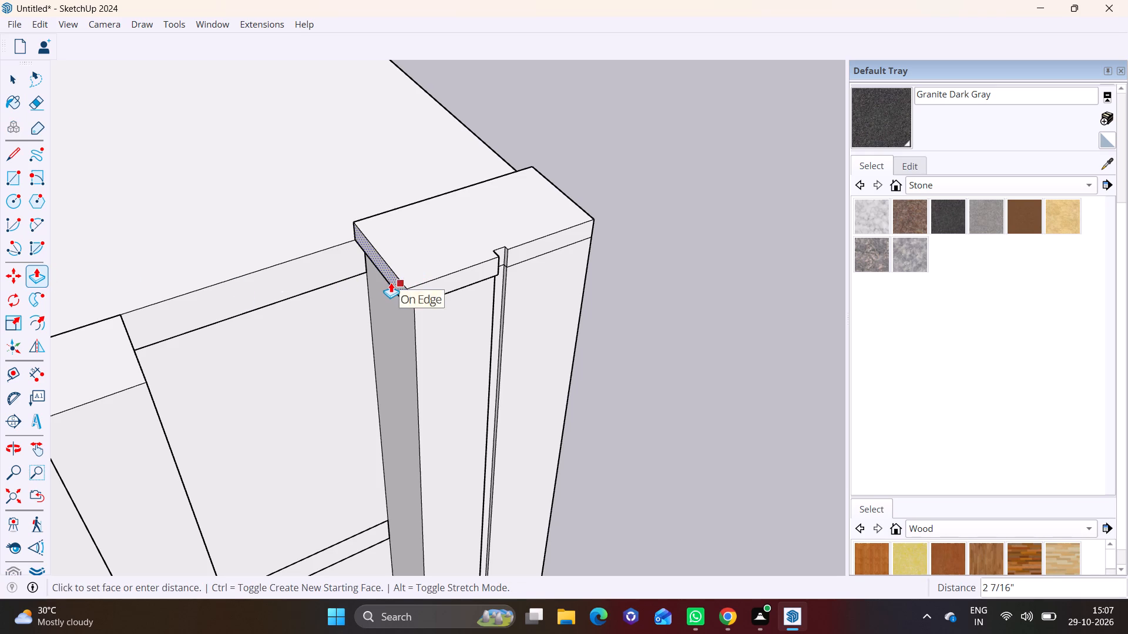
left_click(391, 282)
middle_click_drag(471, 309, 385, 113)
middle_click_drag(425, 234, 412, 154)
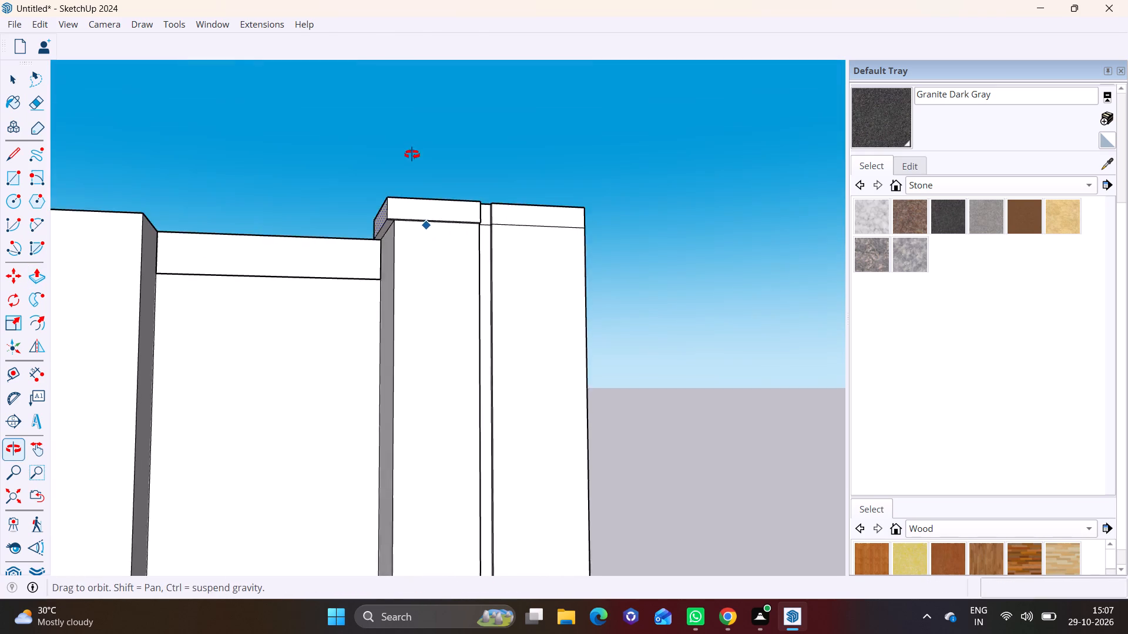
Pull the cap's front face on the outer side of the corner pier's groove outward about 1 7/16", flush with the neighbouring cap face.
middle_click_drag(412, 154, 422, 144)
scroll(590, 299, "down", 2)
middle_click_drag(566, 269, 252, 287, "shift")
middle_click_drag(283, 275, 198, 331)
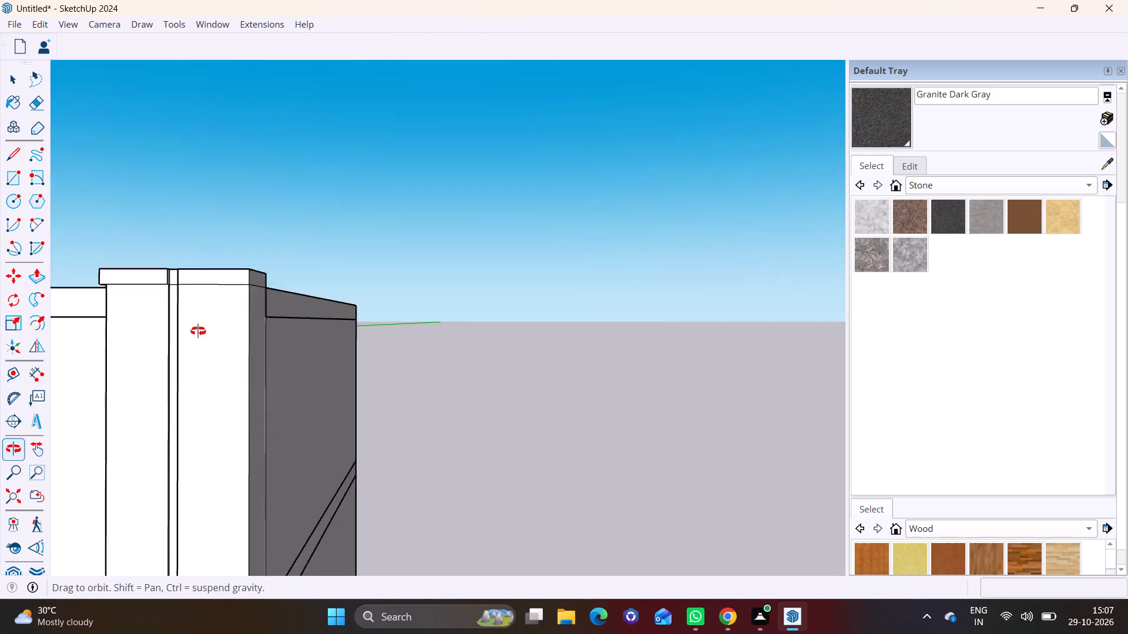
middle_click_drag(198, 331, 190, 379)
scroll(188, 295, "up", 10)
key("space")
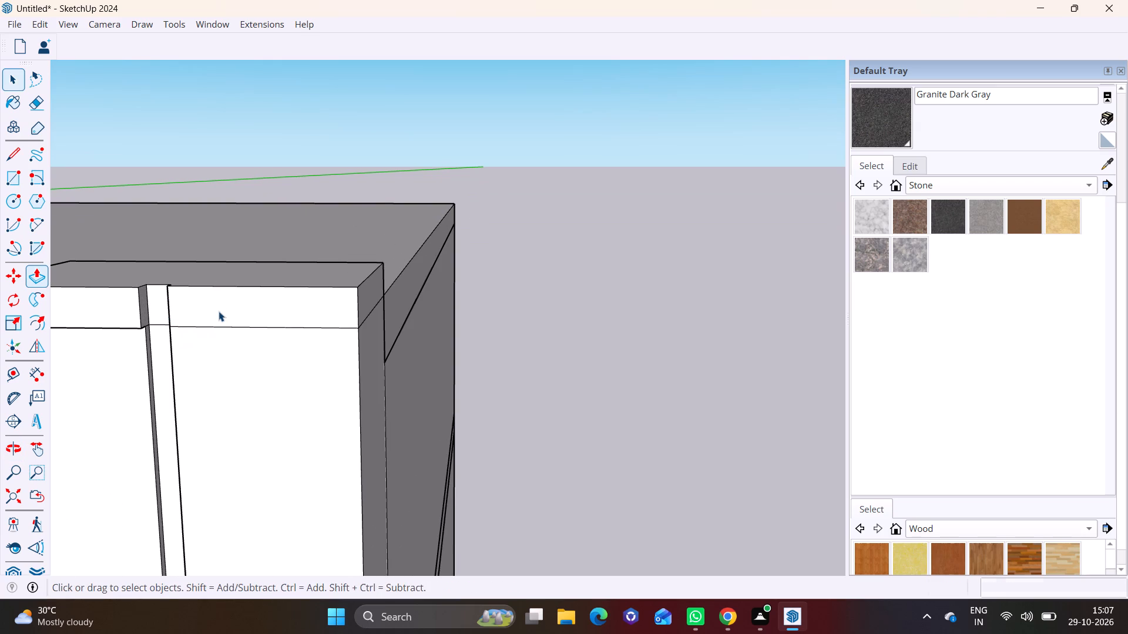
left_click(219, 311)
left_click(36, 268)
left_click(238, 302)
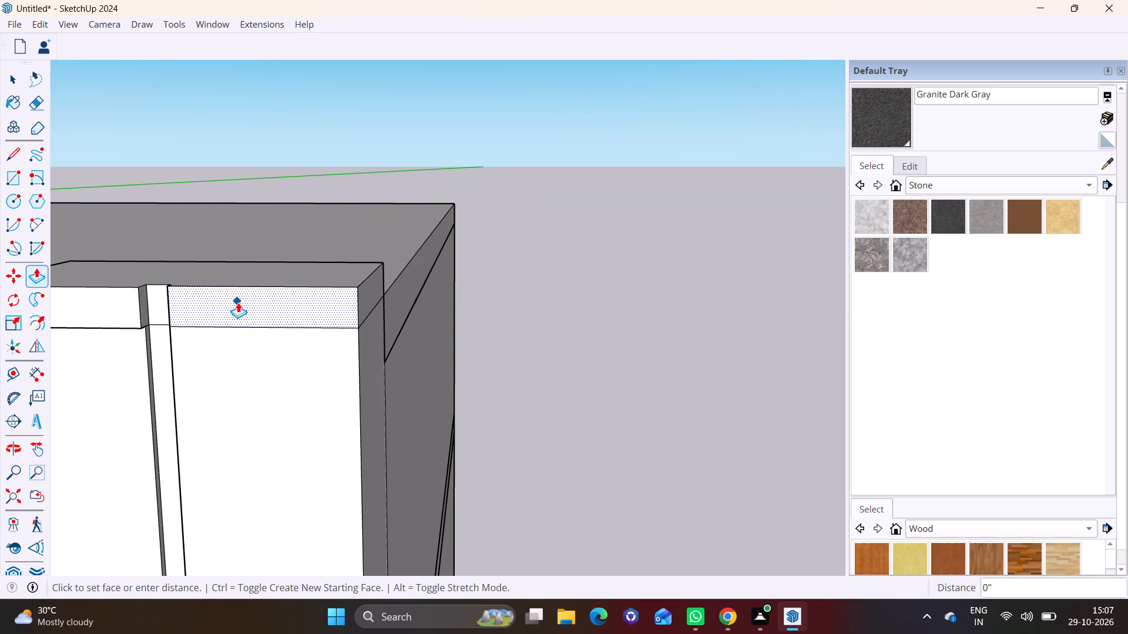
left_click(135, 287)
Pull the cap's outer side face, away from the balconies, slightly outward beyond the corner pier.
middle_click_drag(288, 322, 197, 336)
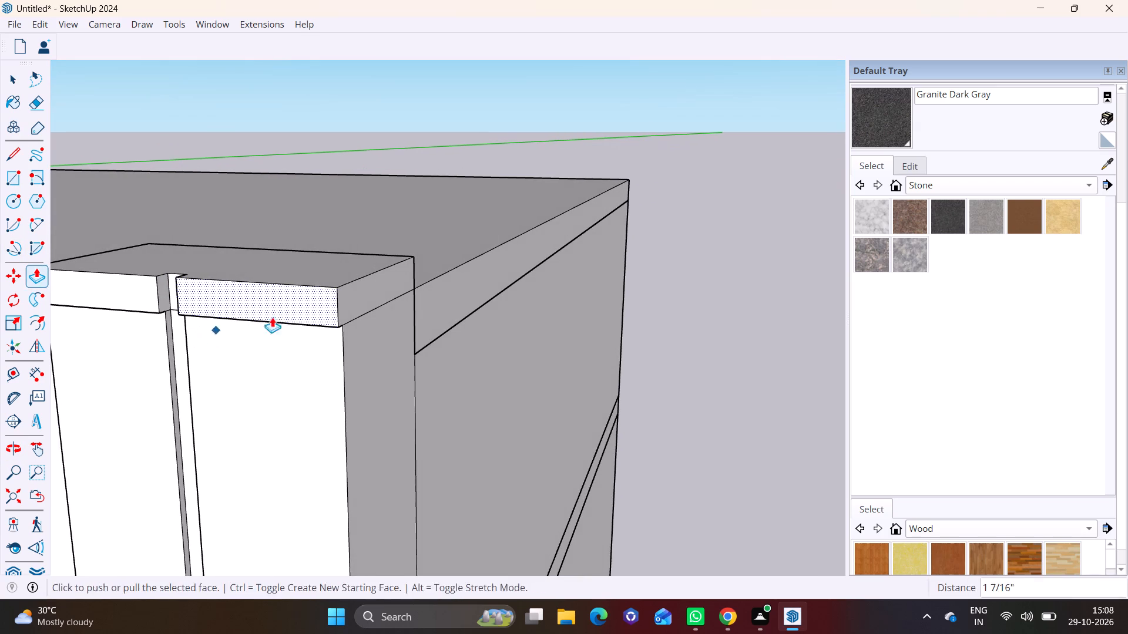
key("space")
left_click(368, 299)
left_click(43, 275)
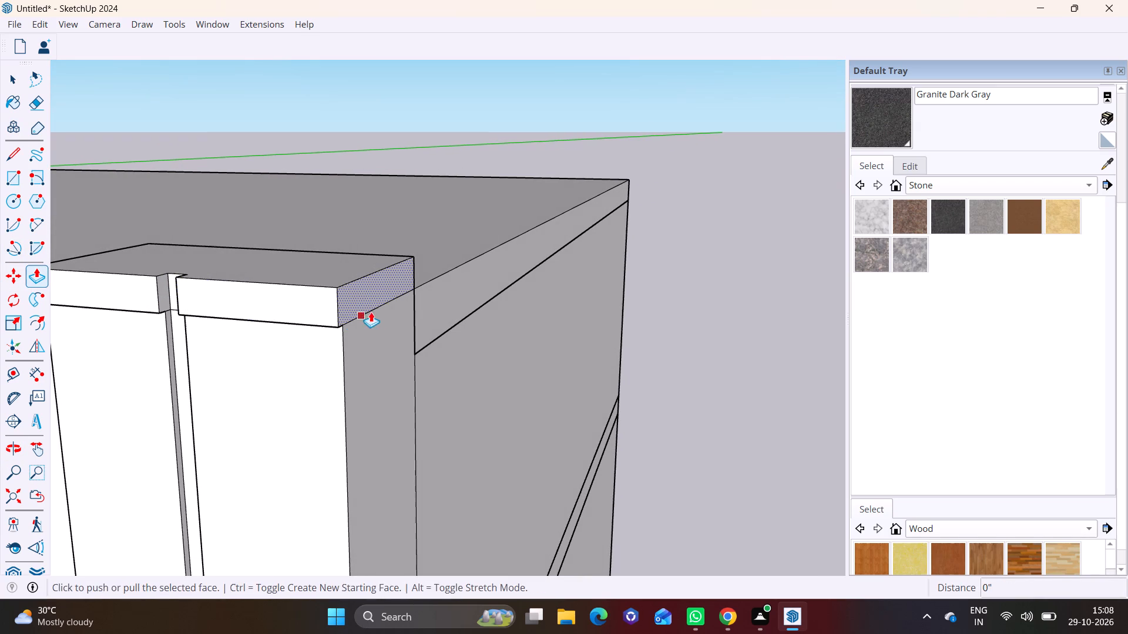
left_click(366, 296)
left_click(376, 296)
Pull the recessed groove face within the corner pier's cap outward about 2 3/4", flush with the cap's front.
middle_click_drag(163, 291, 203, 291)
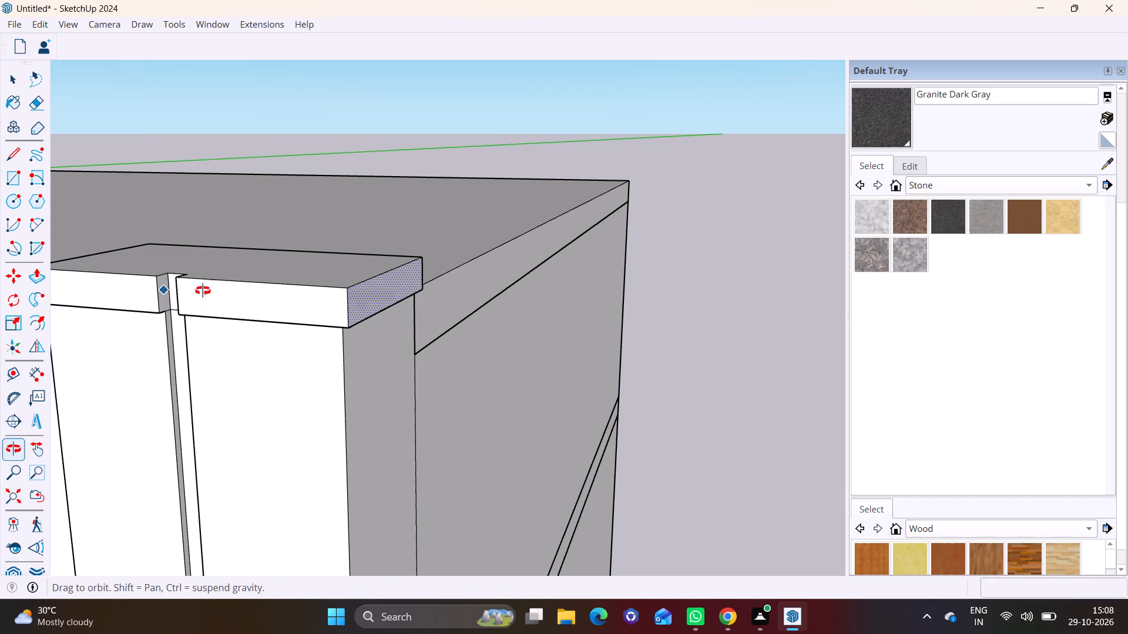
middle_click_drag(203, 291, 304, 288)
scroll(223, 319, "up", 5)
key("space")
left_click(186, 321)
left_click_drag(35, 274, 39, 275)
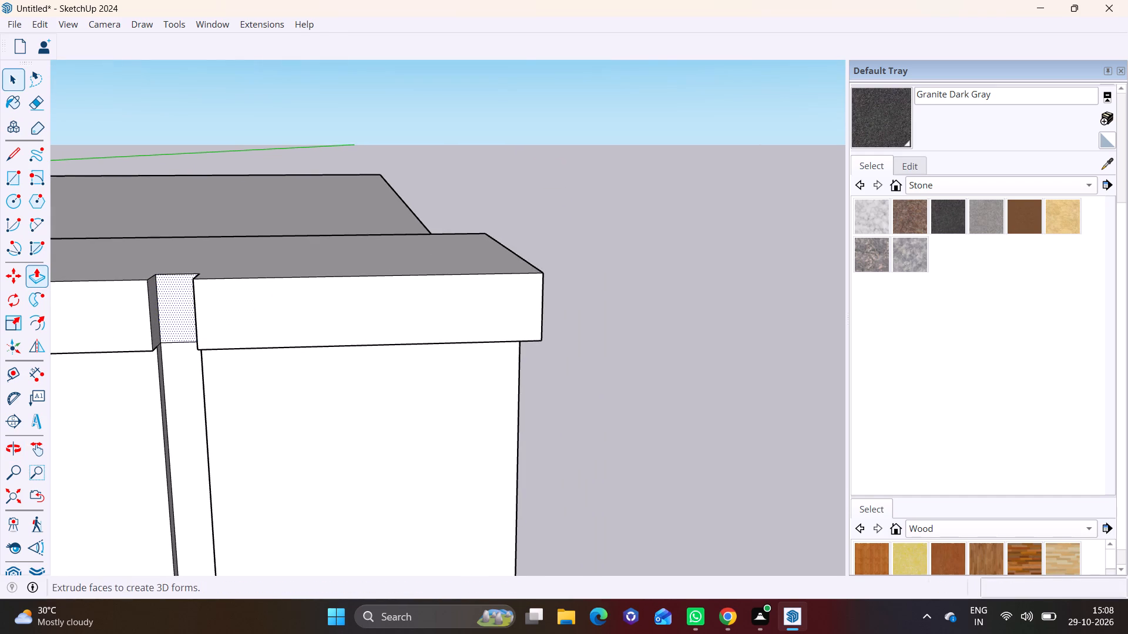
left_click_drag(39, 275, 41, 275)
left_click(171, 303)
left_click(199, 333)
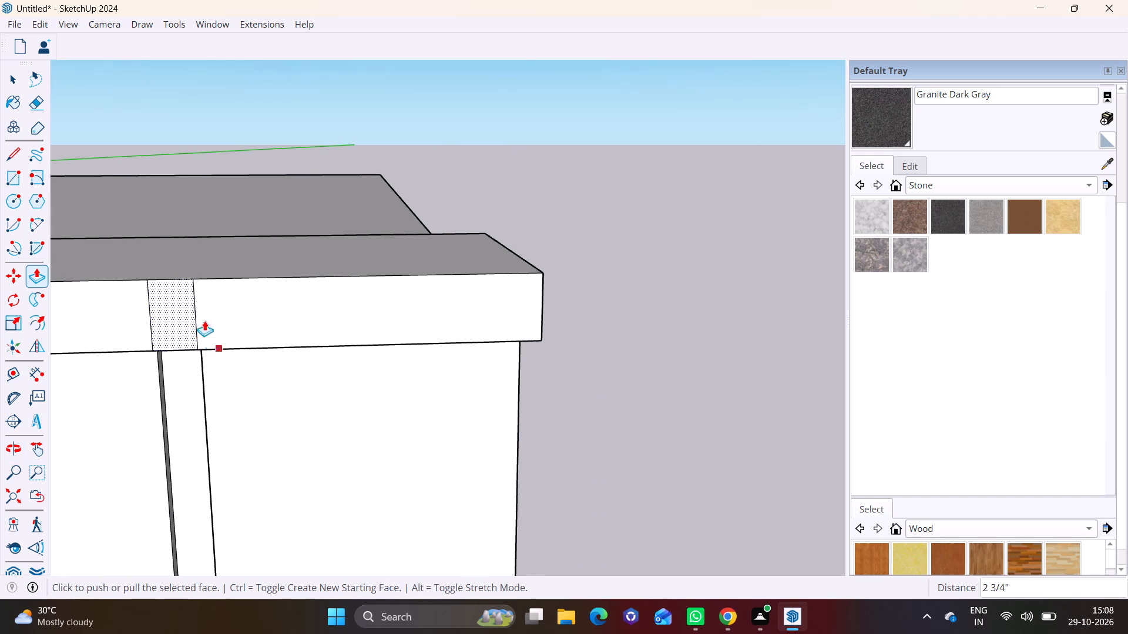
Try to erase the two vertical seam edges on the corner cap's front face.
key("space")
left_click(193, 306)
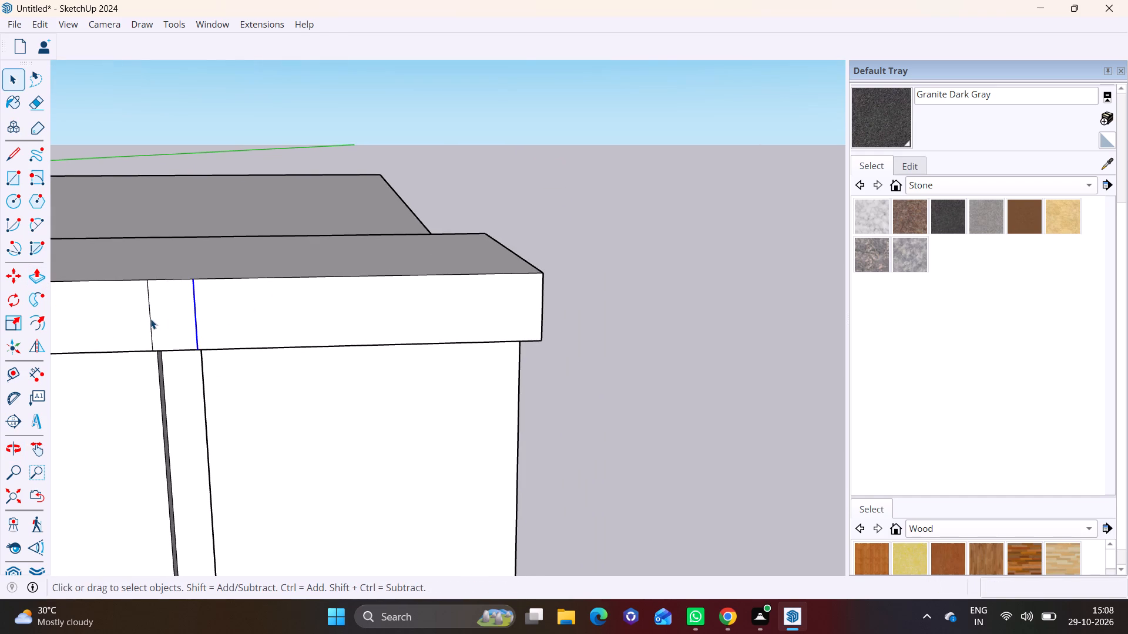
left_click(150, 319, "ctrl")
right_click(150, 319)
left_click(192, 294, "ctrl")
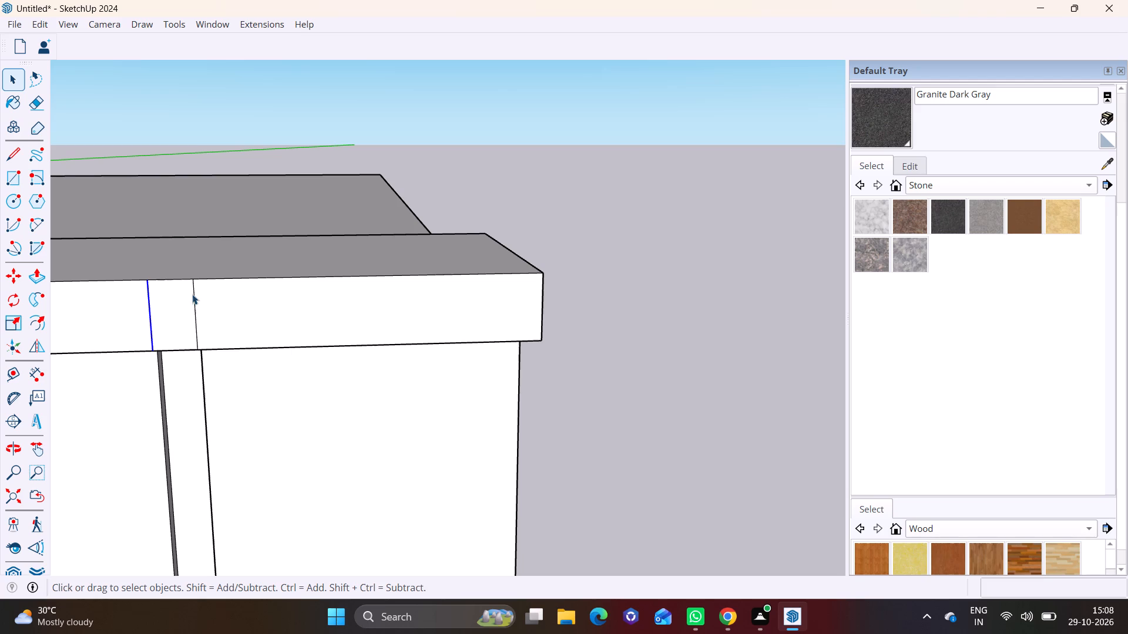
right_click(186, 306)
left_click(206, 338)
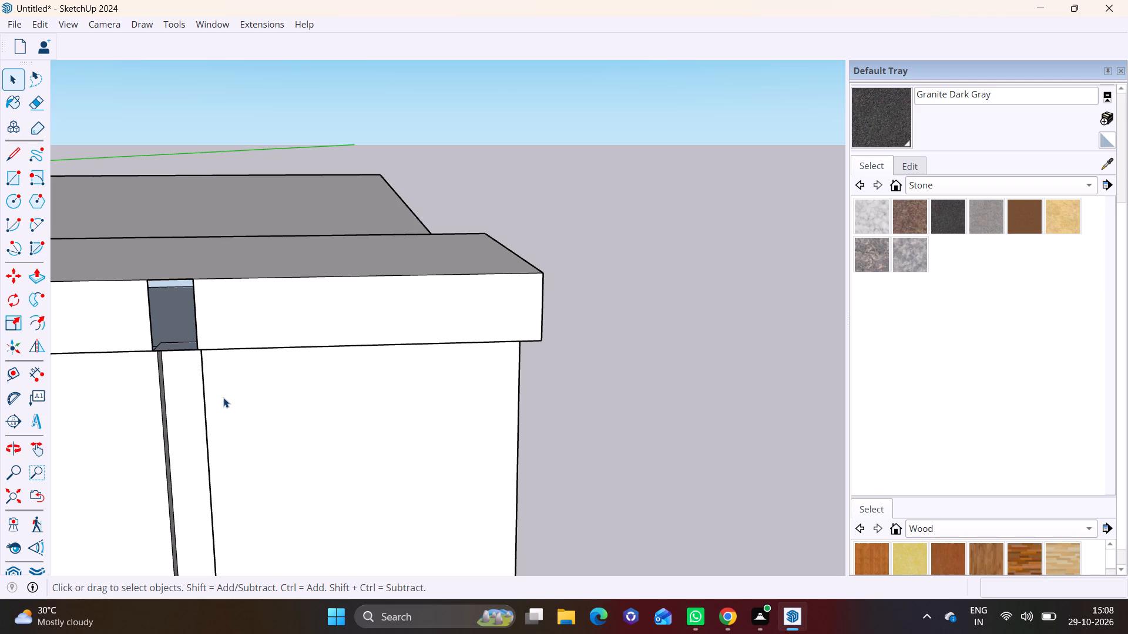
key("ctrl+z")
Erase the two vertical seam edges above the groove on the corner cap's front face.
scroll(217, 392, "down", 2)
middle_click_drag(211, 367, 211, 192)
scroll(197, 321, "up", 4)
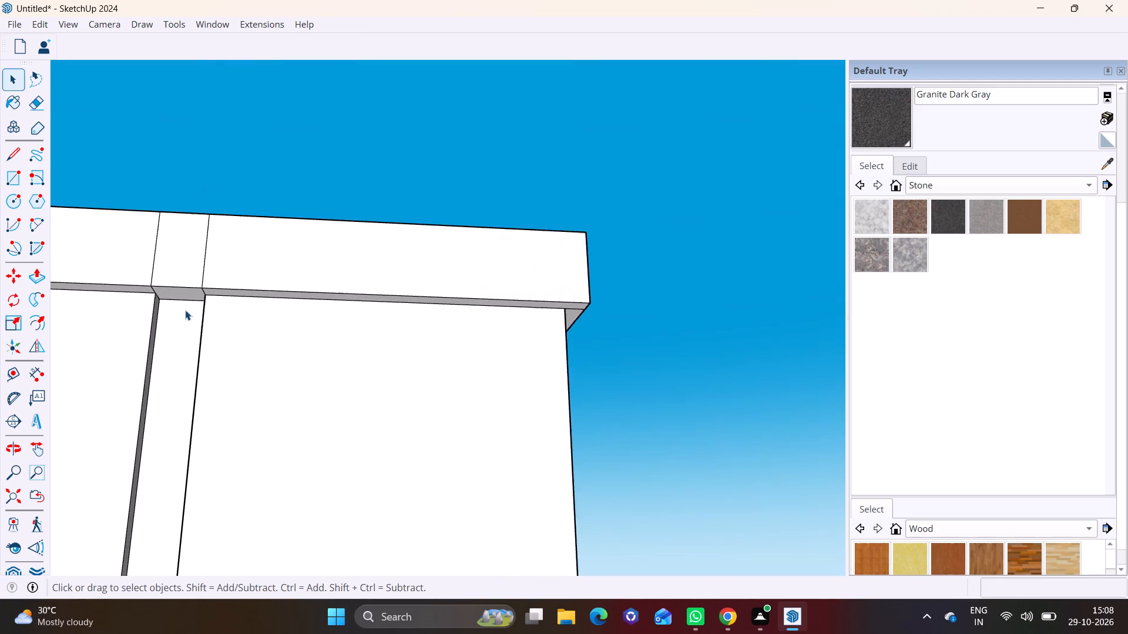
scroll(185, 310, "up", 2)
left_click(146, 220)
right_click(146, 220)
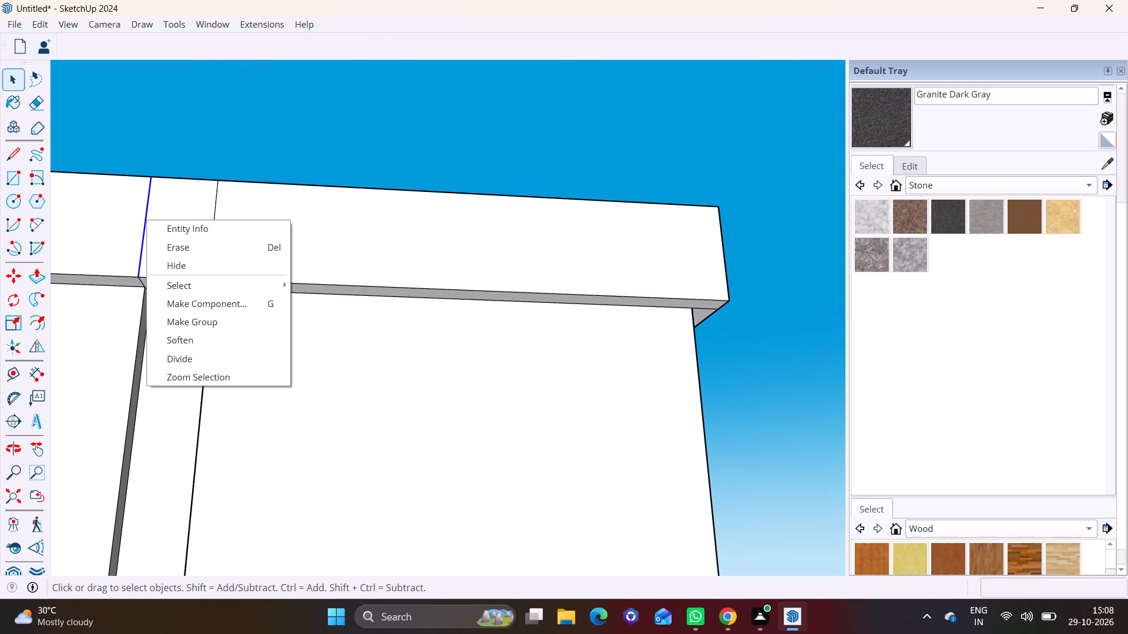
left_click(193, 251)
left_click(214, 236)
right_click(214, 236)
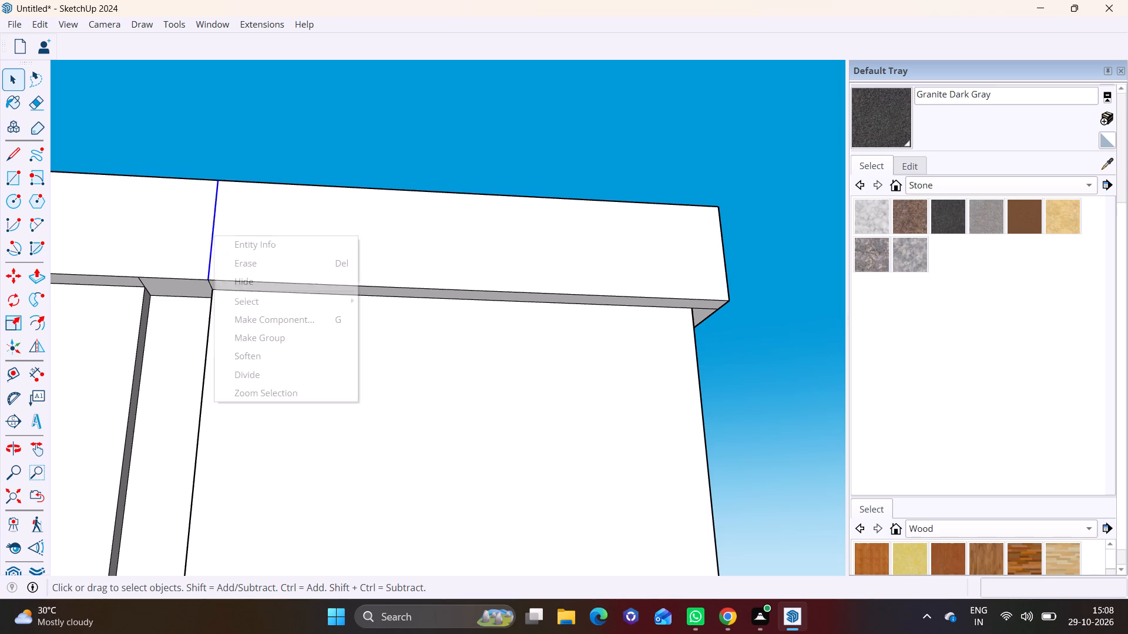
left_click(242, 260)
Erase the two short seam edges on the cap's underside at the top of the groove.
scroll(162, 292, "up", 7)
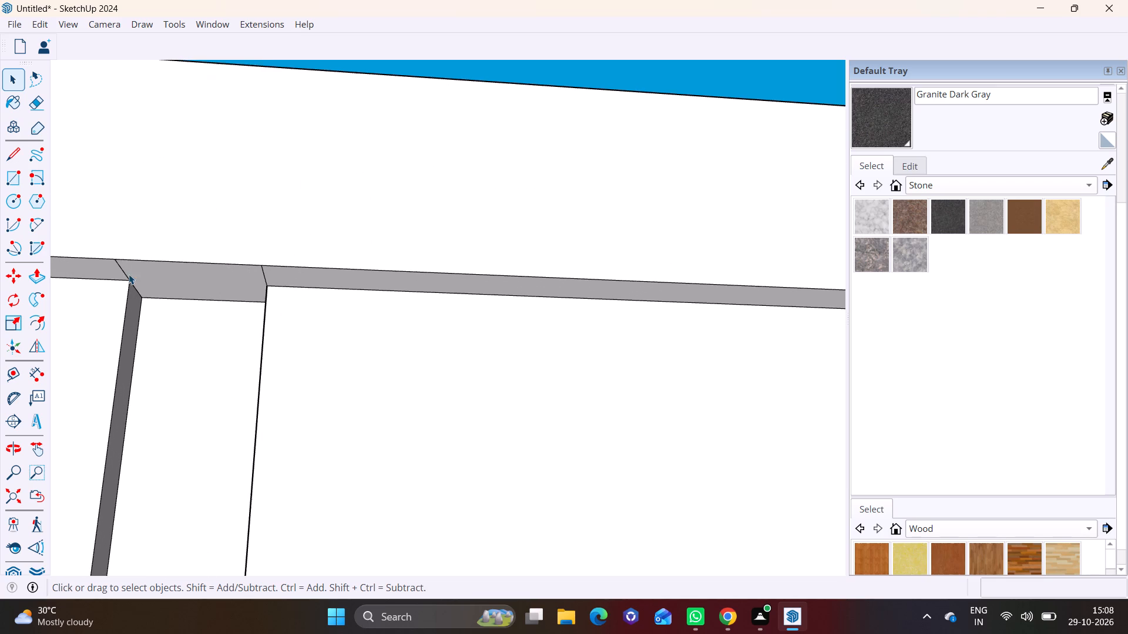
left_click(122, 271)
right_click(123, 271)
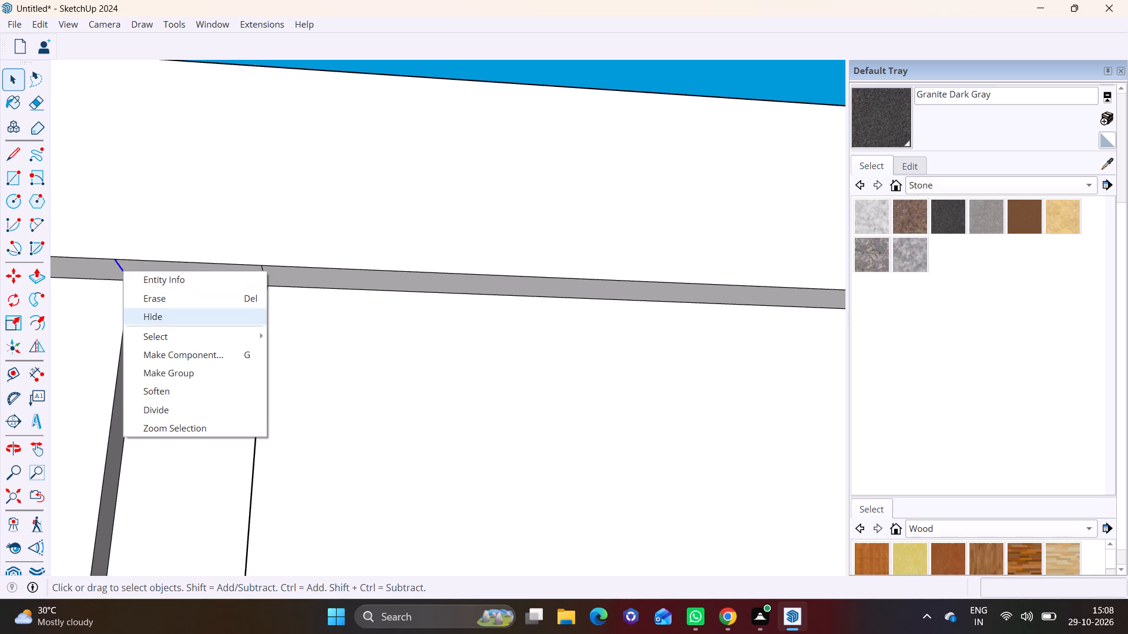
left_click(156, 300)
left_click(264, 272)
right_click(264, 272)
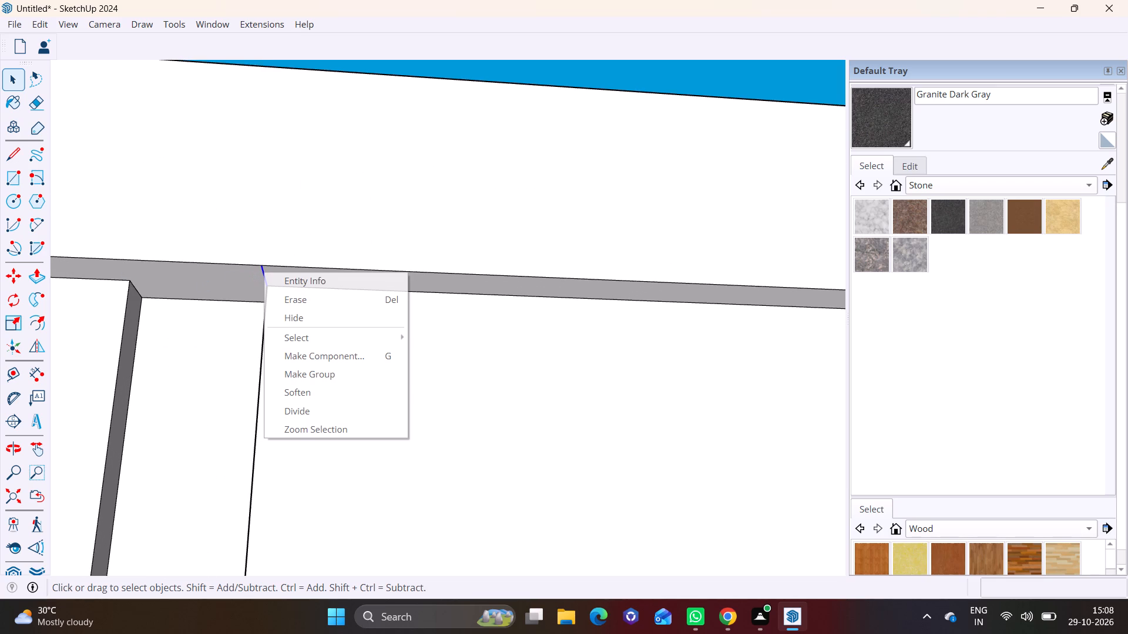
left_click(293, 299)
Paint the front and top faces of the corner pier's cap with Granite Dark Gray.
scroll(190, 338, "down", 16)
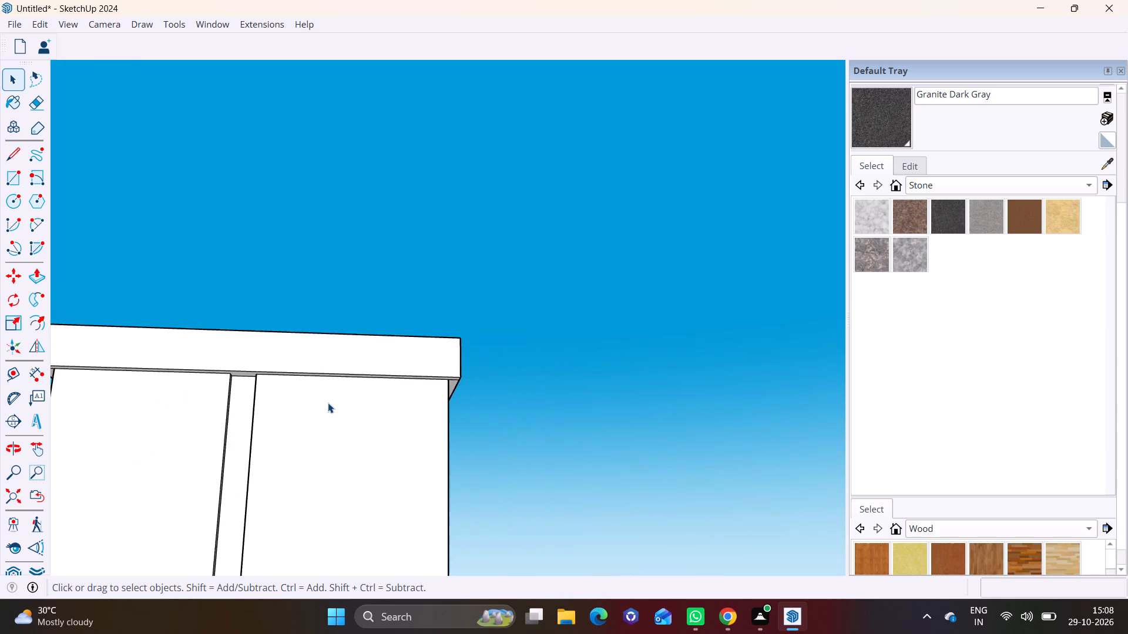
scroll(328, 403, "down", 6)
middle_click_drag(324, 369, 274, 521)
scroll(266, 493, "down", 3)
middle_click_drag(286, 468, 376, 336)
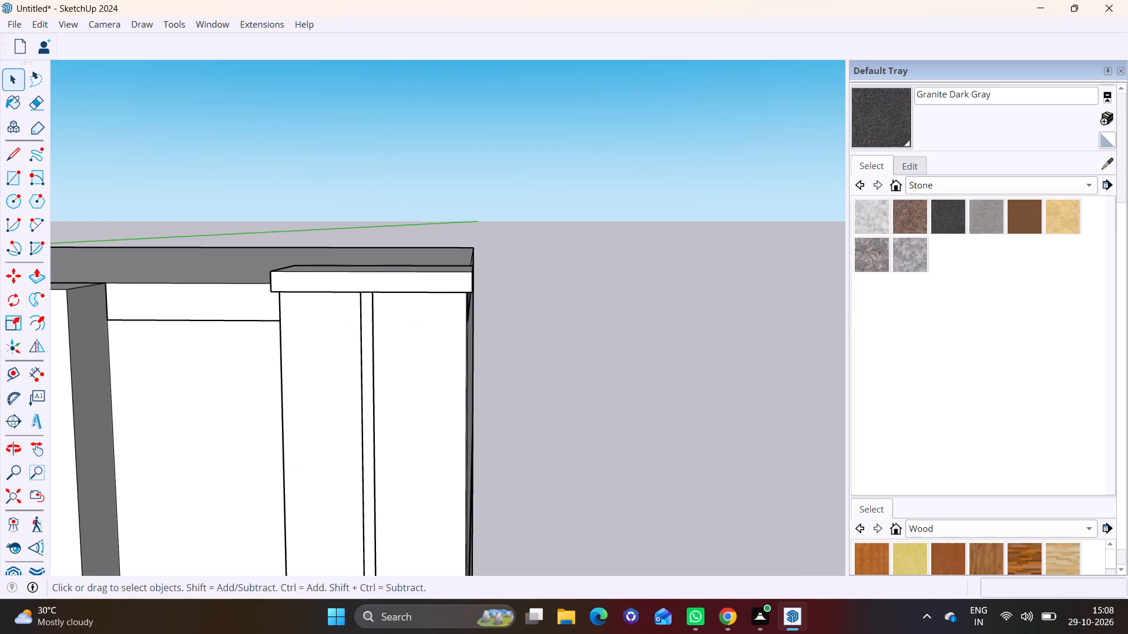
left_click(945, 211)
left_click(389, 284)
left_click(385, 264)
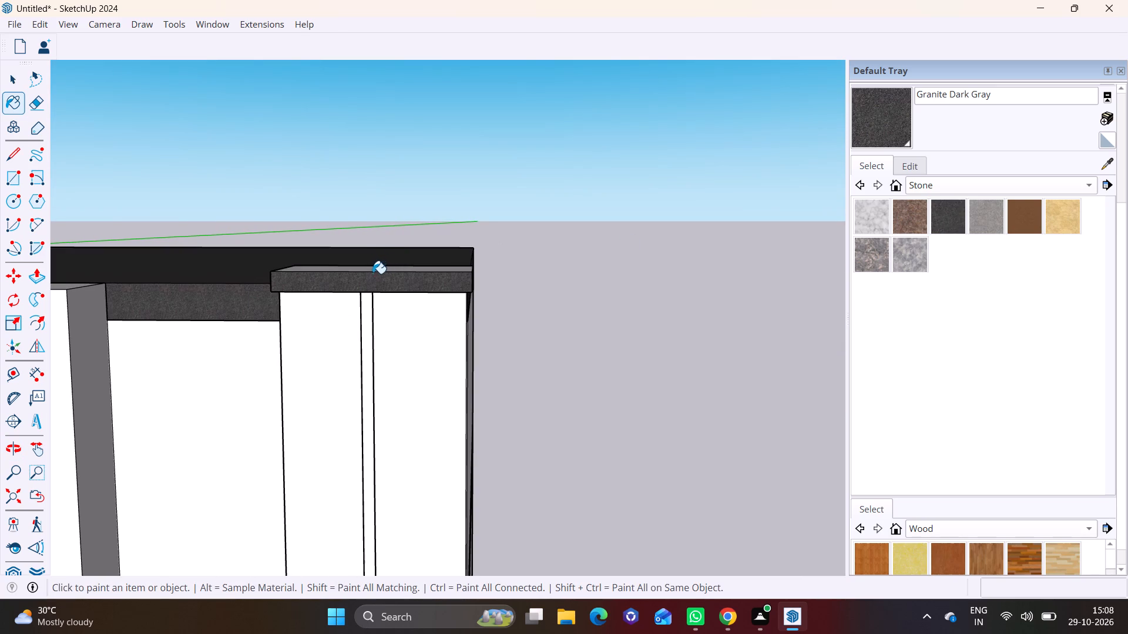
key("ctrl+z")
middle_click_drag(369, 275, 387, 407)
scroll(387, 407, "down", 1)
scroll(392, 305, "up", 2)
left_click(380, 309)
Paint both side faces and the roof-side back face of the corner pier's cap with Granite Dark Gray.
middle_click_drag(351, 298, 649, 255)
left_click(331, 355)
middle_click_drag(201, 362, 146, 375)
middle_click_drag(612, 318, 115, 336)
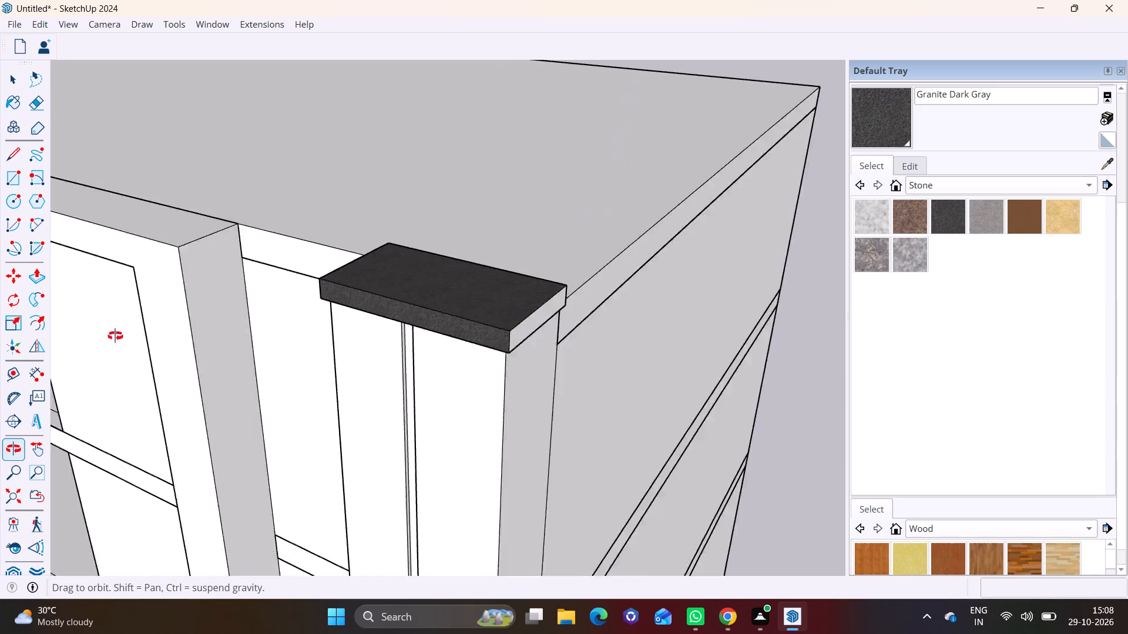
middle_click_drag(115, 336, 80, 326)
left_click(546, 321)
middle_click_drag(566, 322, 258, 357)
scroll(322, 312, "up", 2)
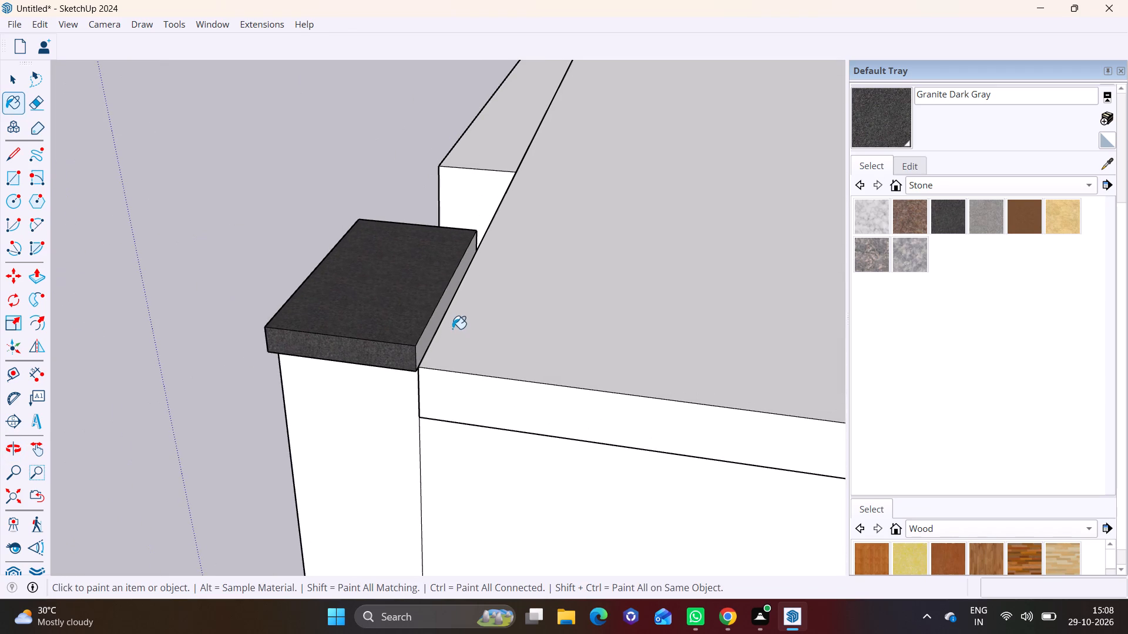
left_click(435, 318)
key("space")
Raise the top face of the projecting roof beam about 5 3/4" as a new extrusion that keeps the original edges.
middle_click_drag(219, 318, 613, 365)
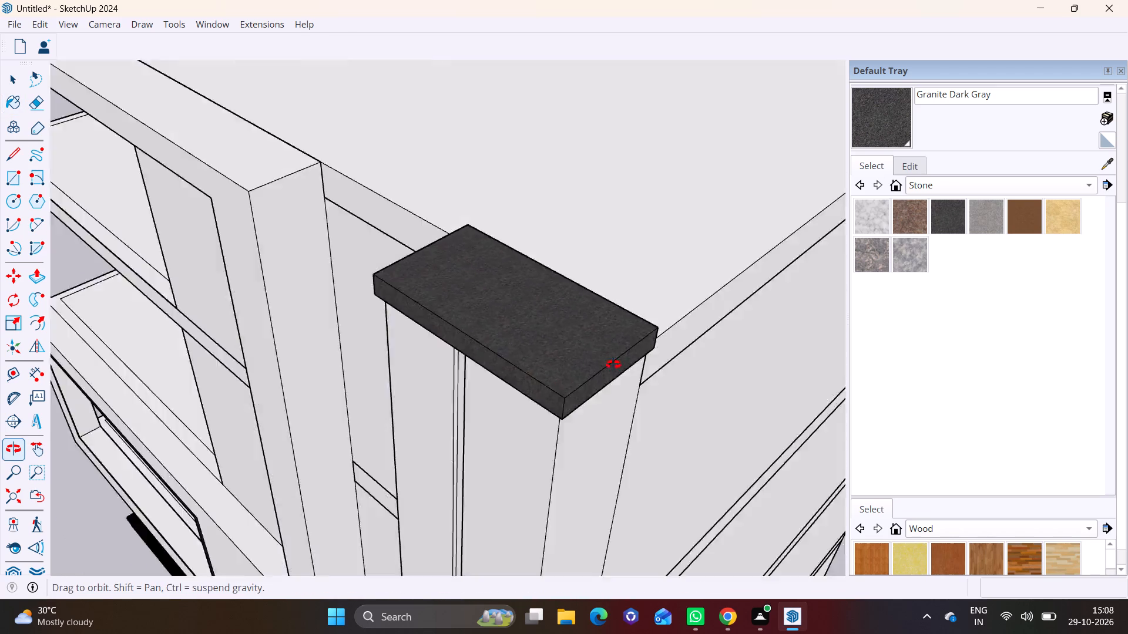
middle_click_drag(613, 365, 704, 339)
scroll(578, 301, "down", 3)
middle_click_drag(647, 338, 707, 286)
middle_click_drag(367, 321, 672, 329)
scroll(536, 335, "down", 4)
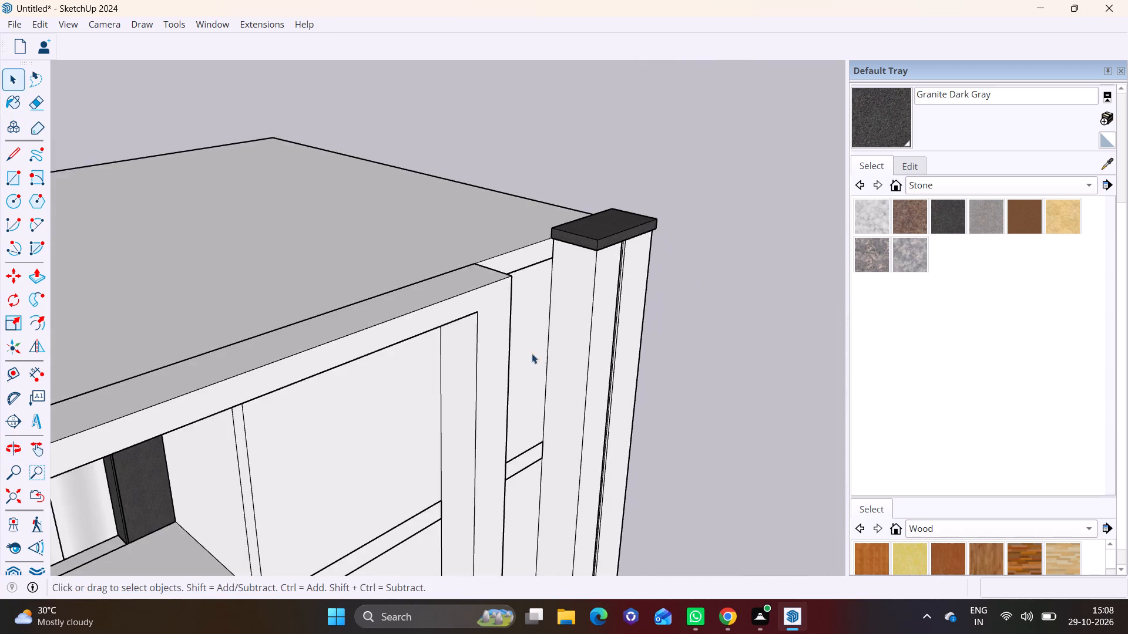
middle_click_drag(528, 362, 382, 396)
scroll(394, 365, "down", 4)
middle_click_drag(421, 333, 522, 293, "shift")
middle_click_drag(469, 432, 358, 315)
middle_click_drag(405, 303, 395, 501, "shift")
middle_click_drag(437, 430, 378, 541)
scroll(376, 445, "up", 3)
left_click(346, 455)
middle_click_drag(419, 491, 412, 394, "shift")
scroll(382, 399, "up", 4)
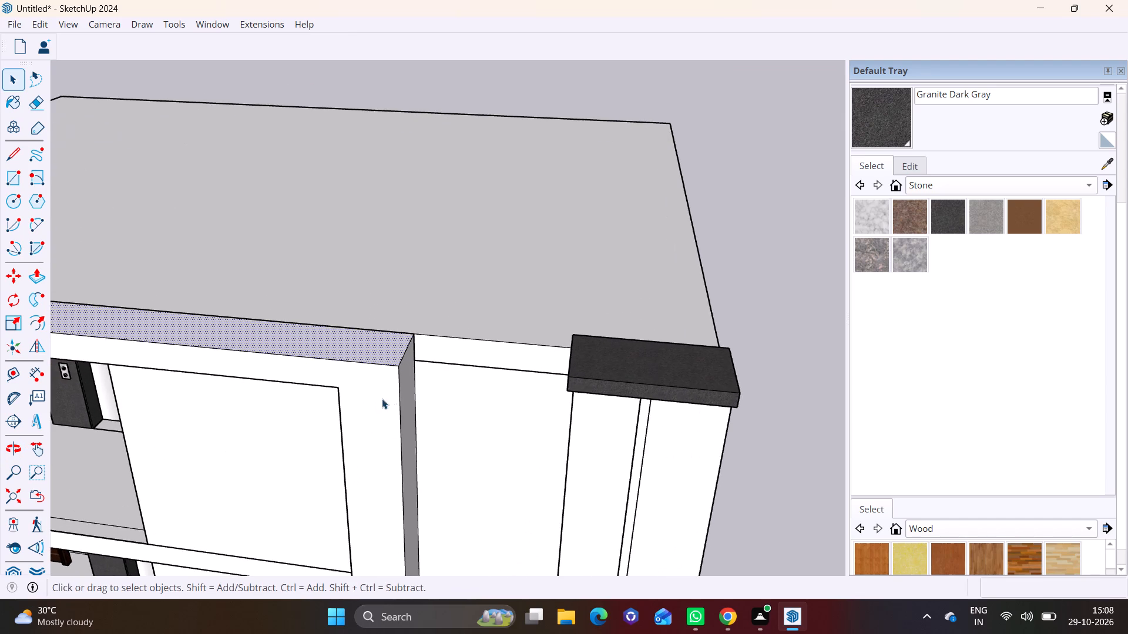
left_click(41, 278)
left_click(273, 339)
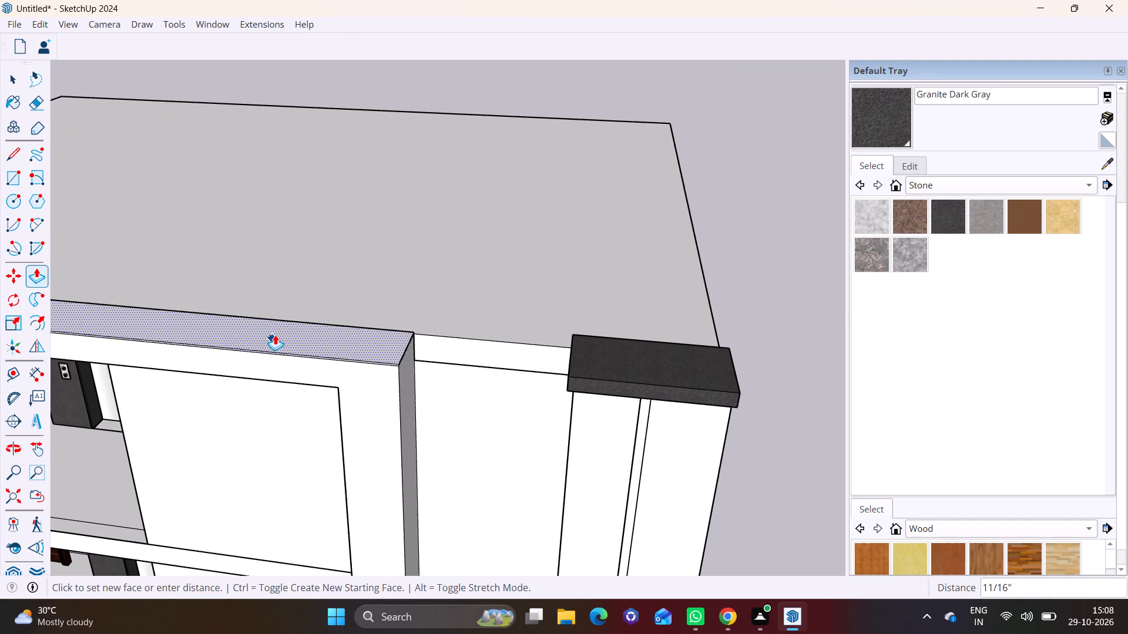
left_click(575, 365)
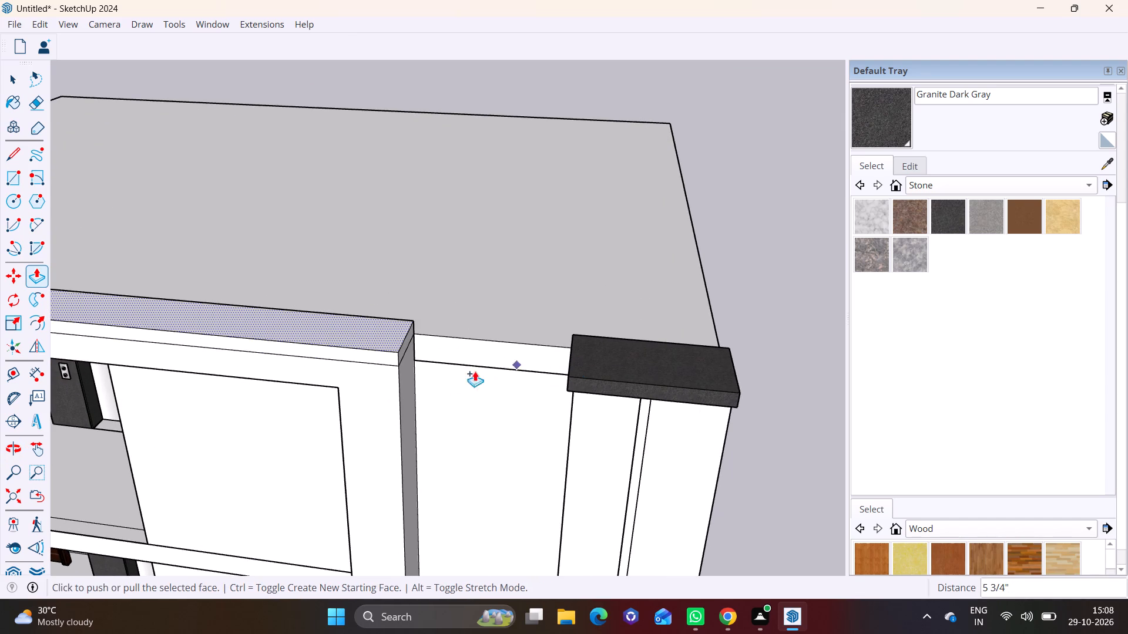
Pull the front face of the roof beam's new cap outward about 4 5/8".
scroll(420, 367, "up", 3)
middle_click_drag(337, 360, 312, 332)
scroll(313, 333, "down", 8)
middle_click_drag(316, 342, 388, 350, "shift")
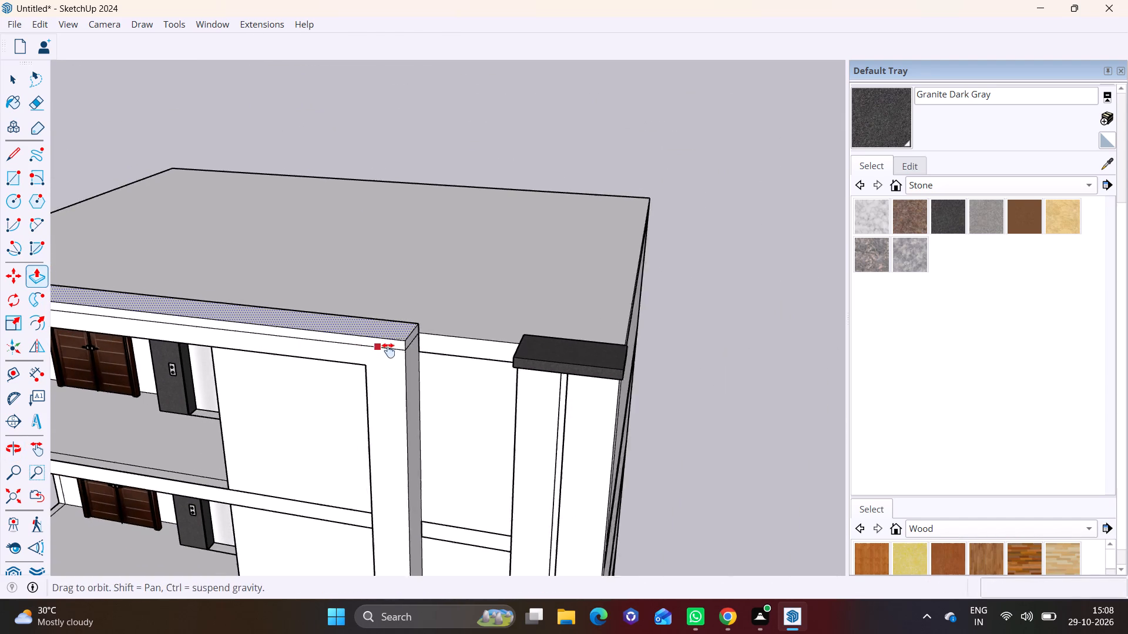
middle_click_drag(388, 350, 394, 358, "shift")
key("space")
left_click(355, 345)
middle_click_drag(355, 345, 335, 306)
scroll(352, 342, "up", 3)
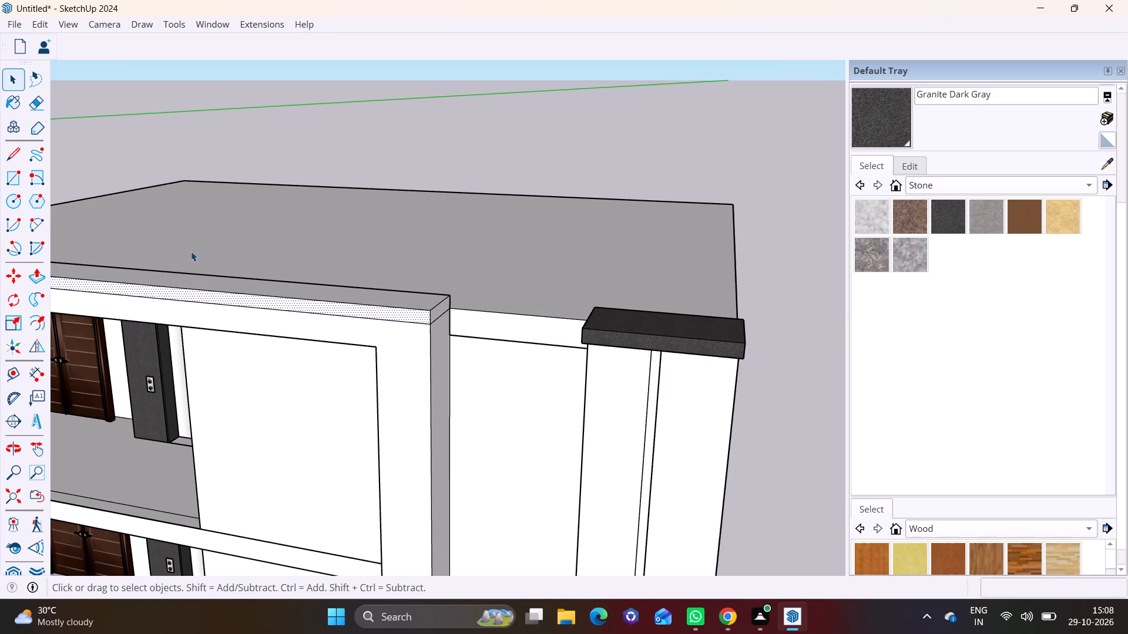
left_click(36, 274)
left_click(369, 310)
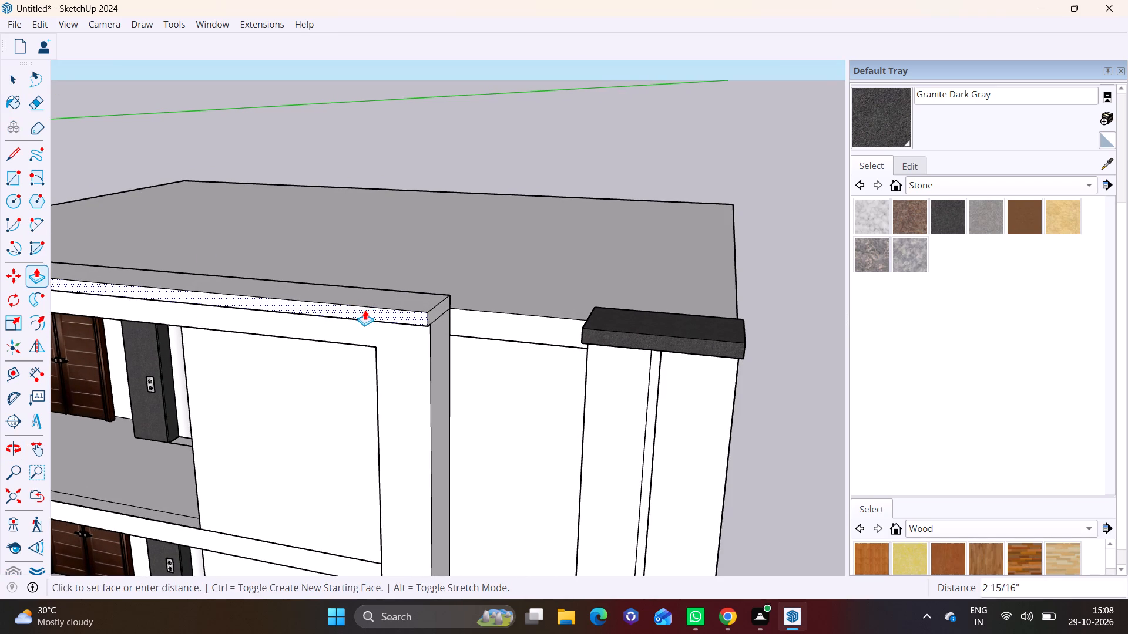
left_click(362, 310)
Pull the end face of the roof beam's cap, facing the corner pier, outward beyond the beam's supporting pier.
middle_click_drag(407, 333, 291, 231)
scroll(365, 249, "up", 2)
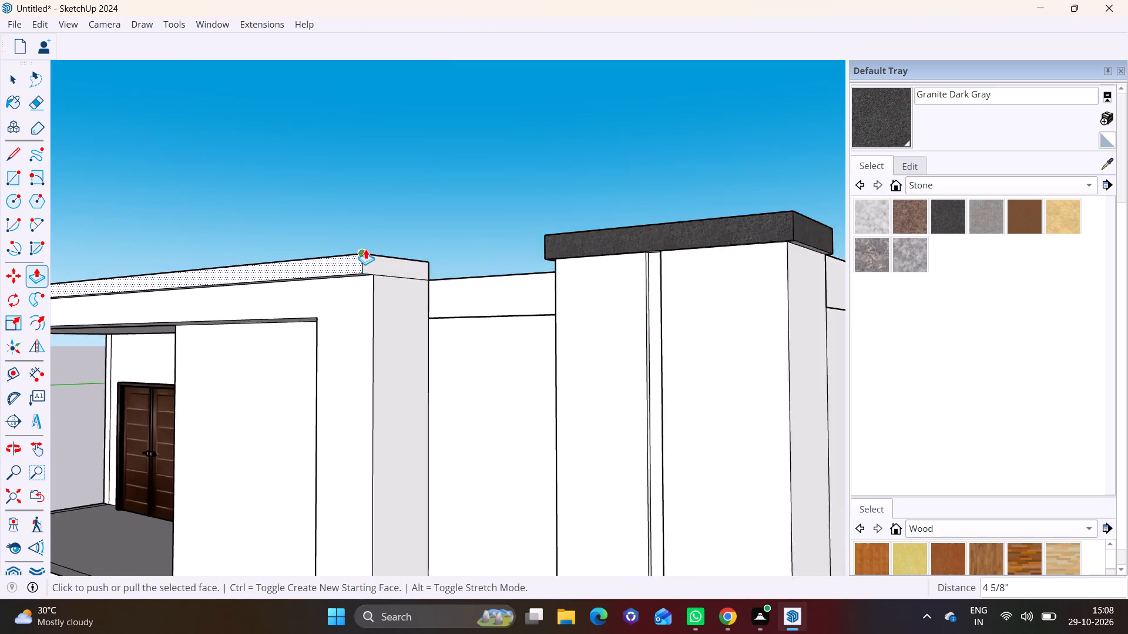
scroll(365, 249, "up", 4)
key("space")
left_click(374, 274)
left_click(34, 274)
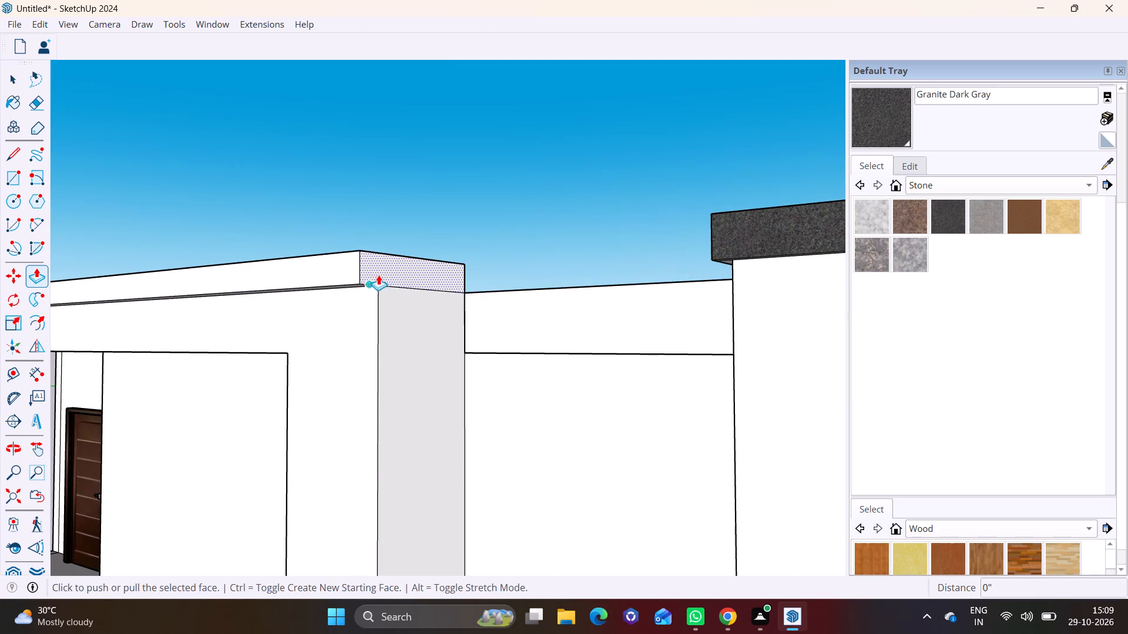
left_click(381, 273)
double_click(381, 273)
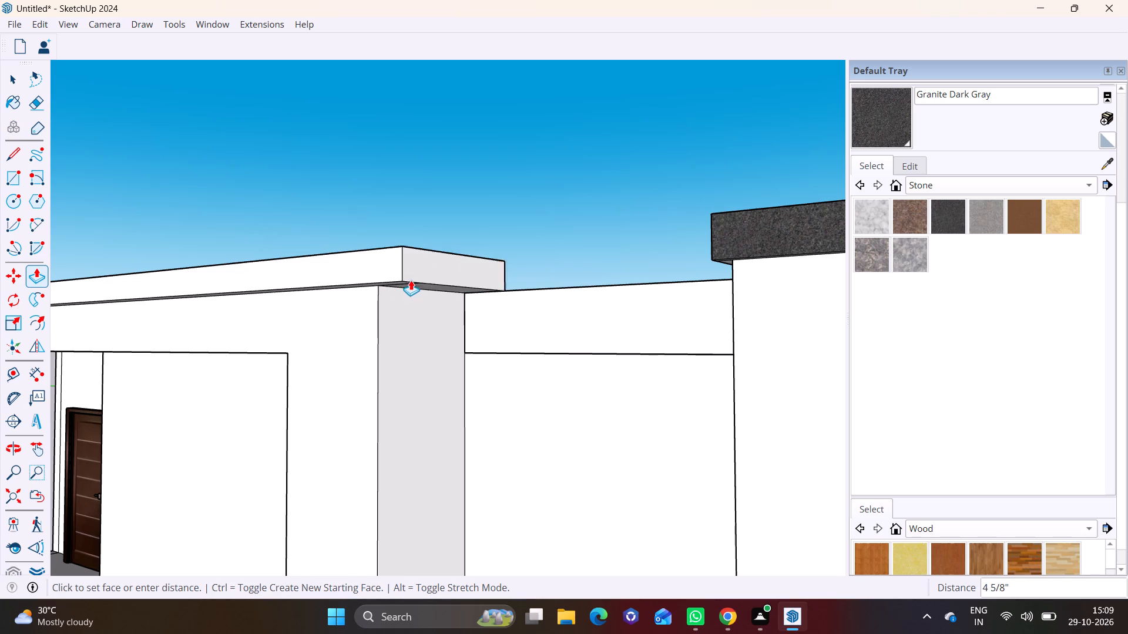
left_click(390, 284)
key("space")
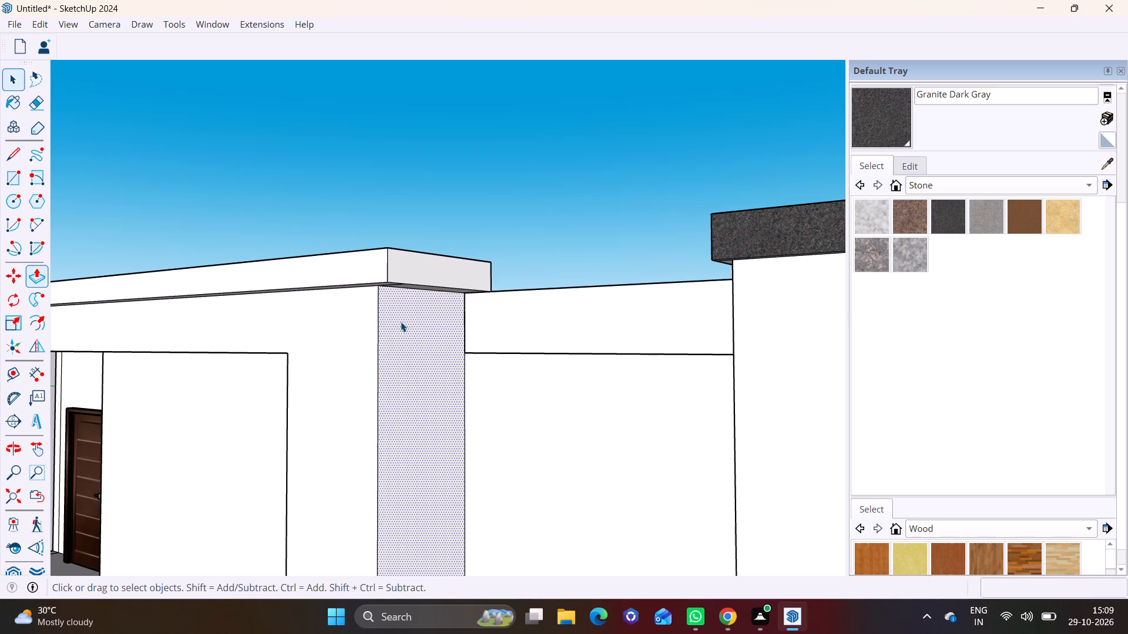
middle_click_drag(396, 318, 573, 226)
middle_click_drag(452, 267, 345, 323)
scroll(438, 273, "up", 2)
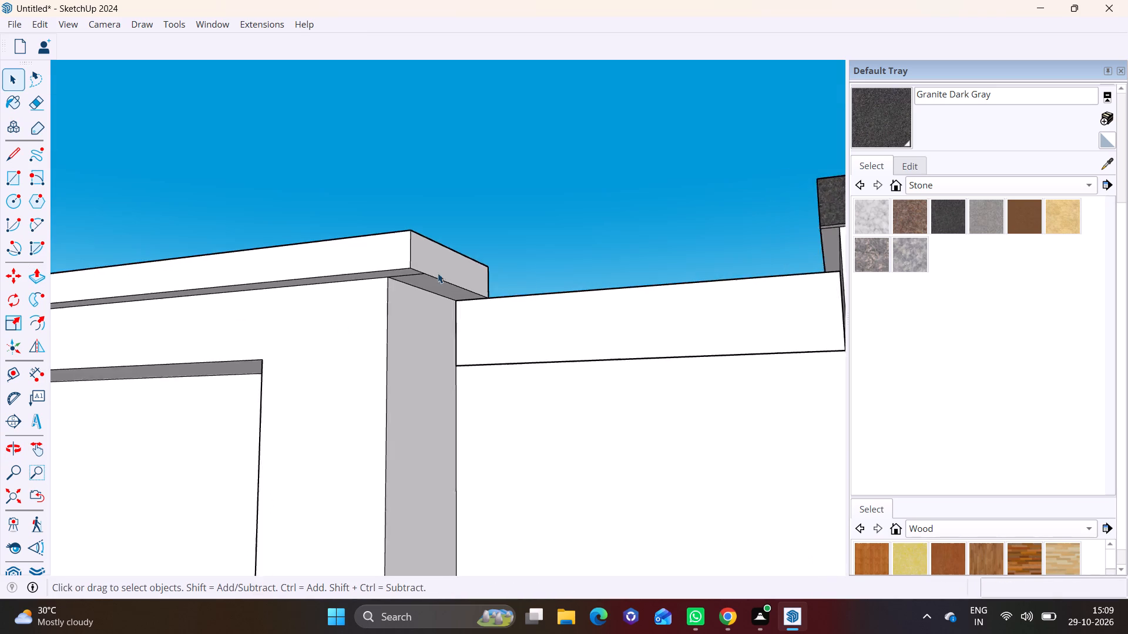
Push the cap's end face facing the corner pier back toward the beam's supporting pier, shortening the overhang.
scroll(438, 273, "up", 2)
left_click(438, 273)
left_click(35, 273)
left_click(435, 253)
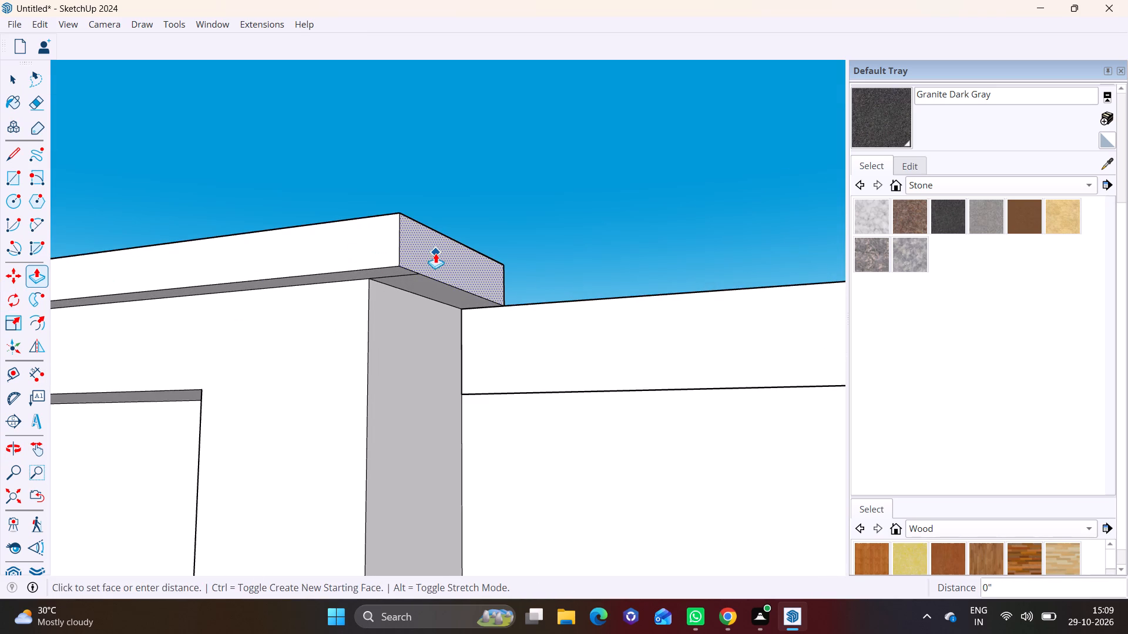
left_click(414, 254)
scroll(405, 280, "up", 6)
Erase the leftover edge on the underside of the roof beam's cap at the end facing the corner pier.
key("space")
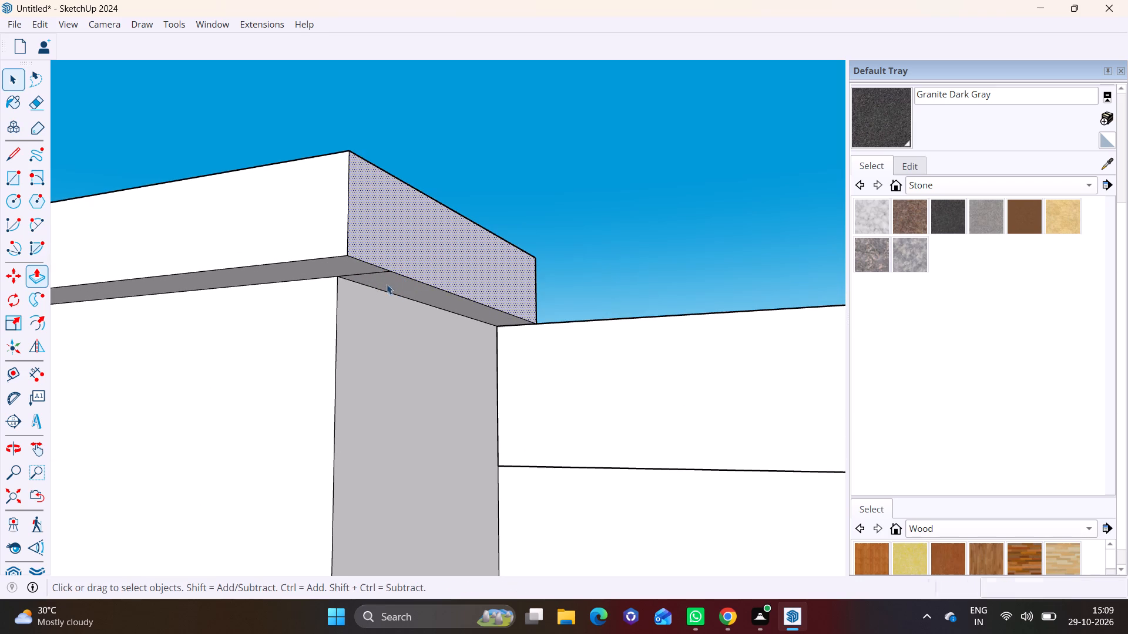
left_click(374, 272)
right_click(375, 275)
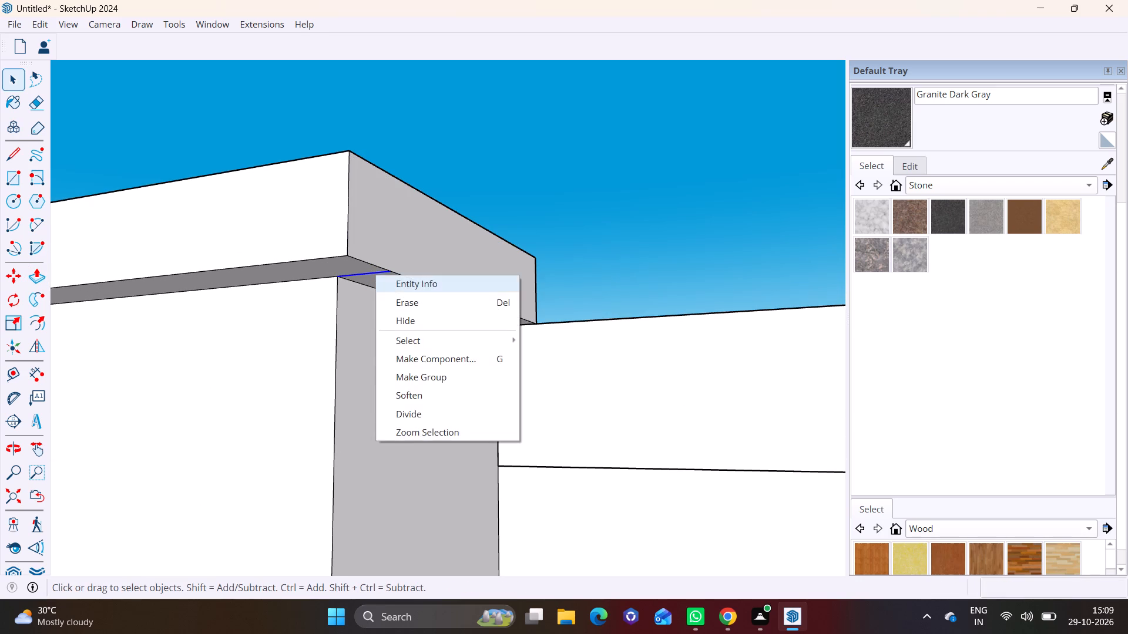
left_click(405, 296)
Pull the opposite end face of the roof beam's cap, above the wooden door, outward about 3 1/2".
scroll(325, 322, "down", 7)
middle_click_drag(297, 332, 765, 293, "shift")
scroll(429, 298, "down", 5)
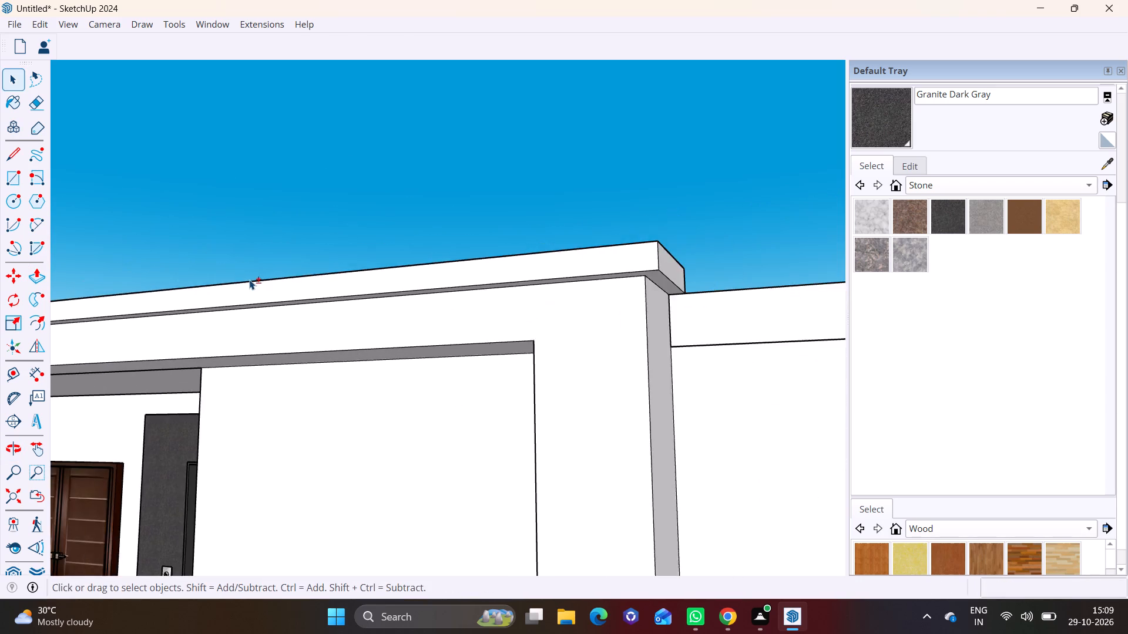
middle_click_drag(249, 279, 719, 262, "shift")
middle_click_drag(244, 325, 435, 336)
scroll(207, 348, "down", 2)
middle_click_drag(209, 348, 234, 367)
middle_click_drag(233, 358, 492, 339, "shift")
scroll(277, 334, "up", 4)
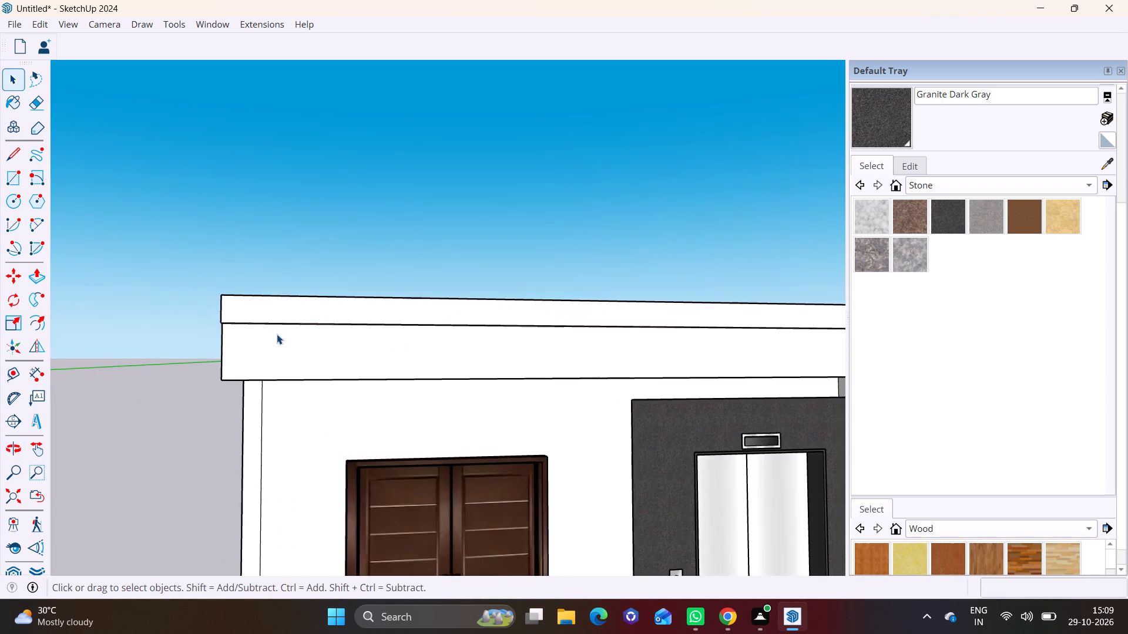
middle_click_drag(277, 332, 444, 324)
scroll(334, 302, "up", 6)
left_click(335, 303)
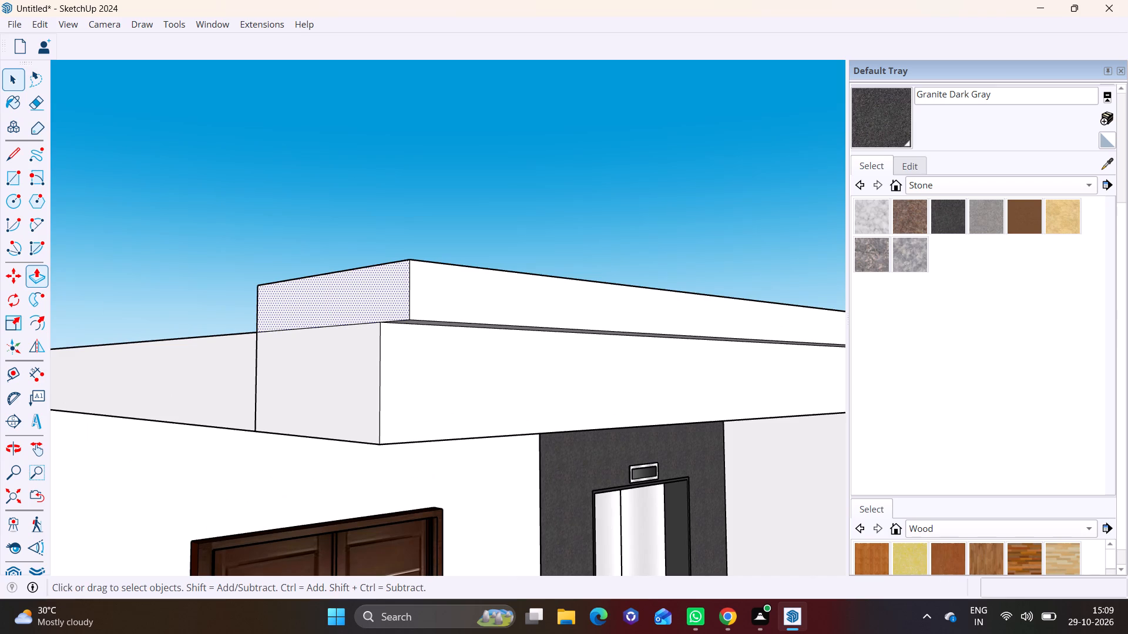
left_click(45, 278)
left_click(388, 298)
left_click(358, 298)
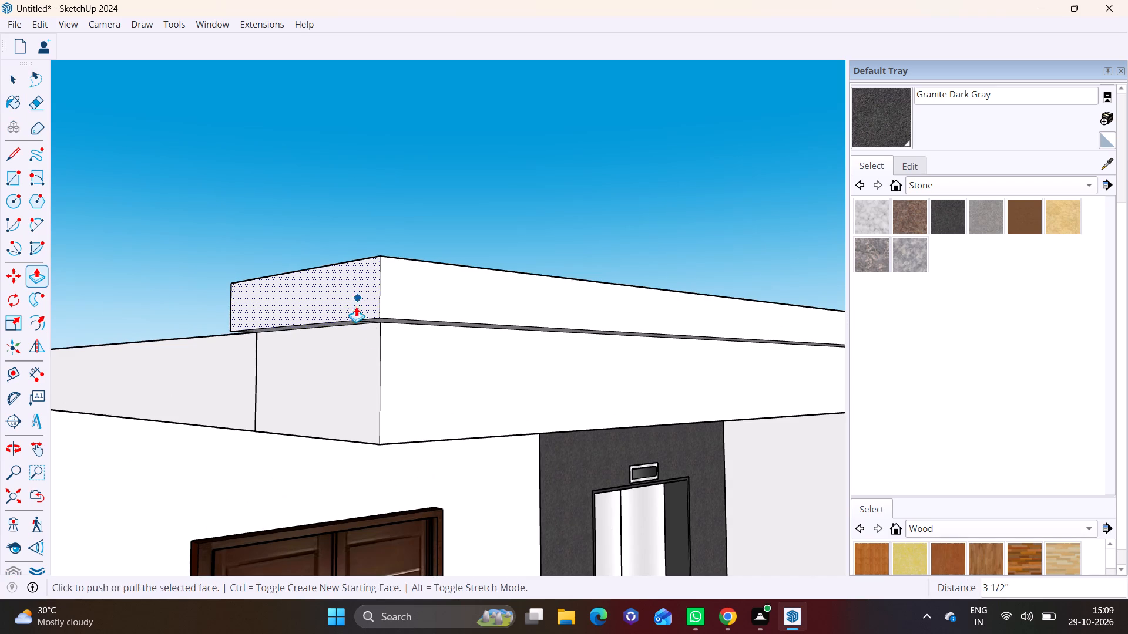
Erase the leftover edge on the cap's underside at this end of the roof beam.
scroll(394, 336, "up", 2)
middle_click_drag(394, 329, 365, 238)
scroll(381, 306, "up", 6)
key("space")
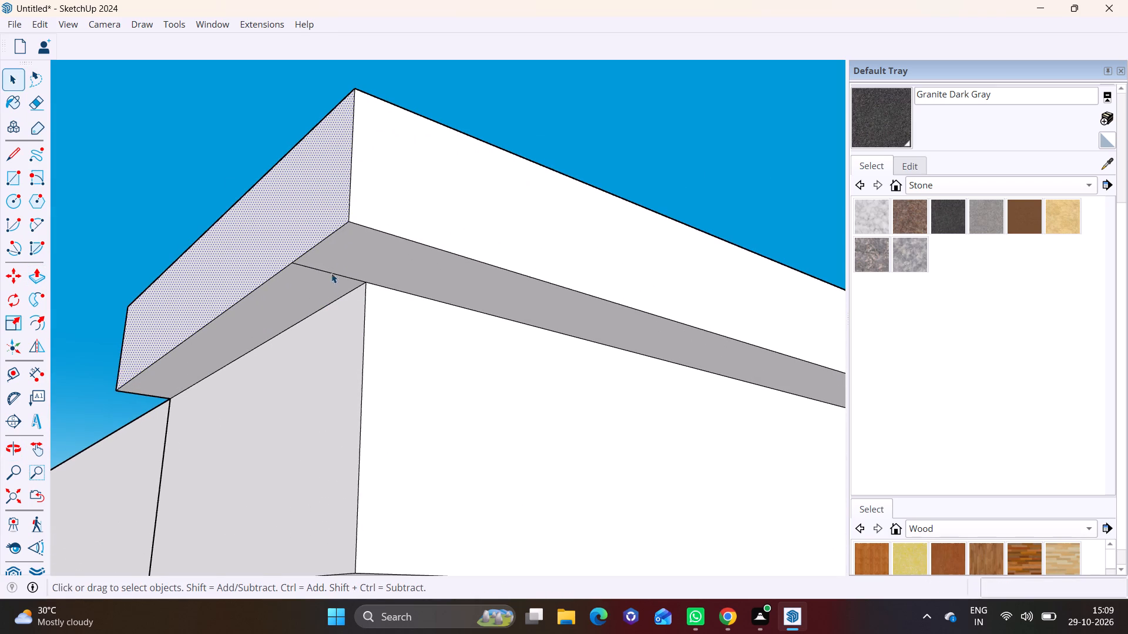
left_click(335, 270)
left_click(336, 274)
right_click(336, 274)
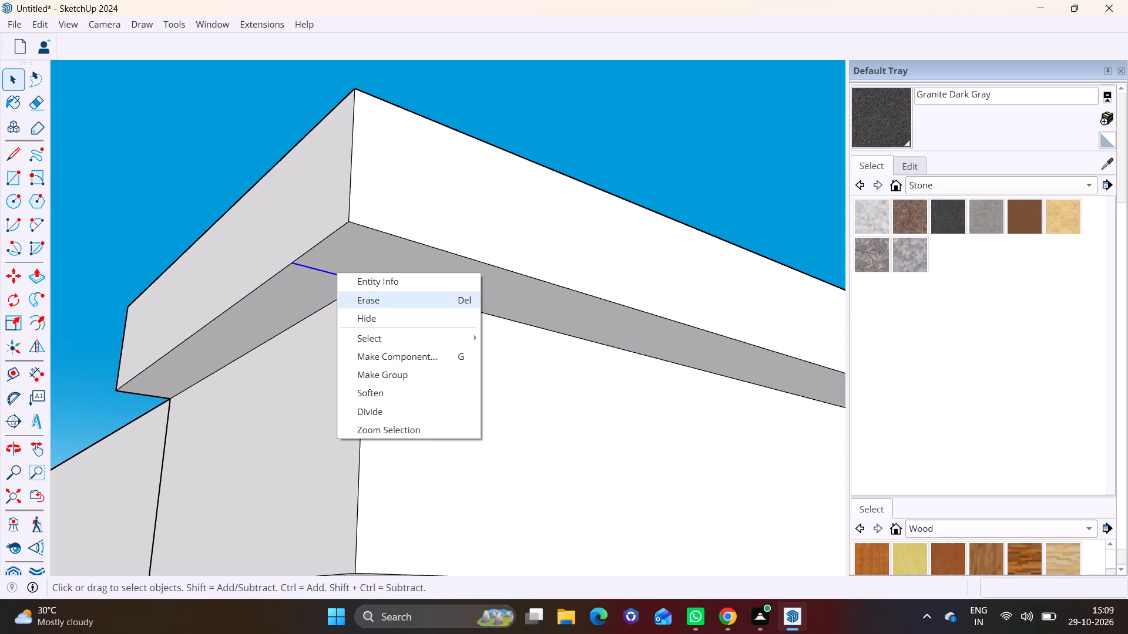
left_click(363, 301)
Paint the top, the front and the door-side end face of the roof beam's cap with Granite Dark Gray.
scroll(288, 325, "down", 15)
middle_click_drag(587, 321, 461, 414)
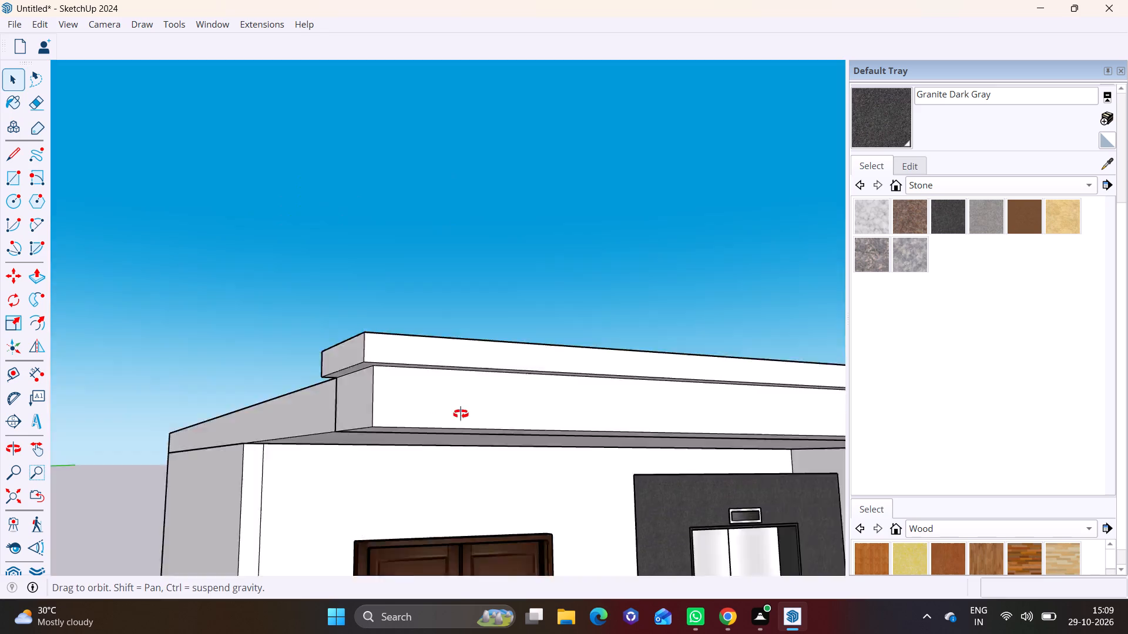
middle_click_drag(461, 414, 311, 520)
left_click(938, 218)
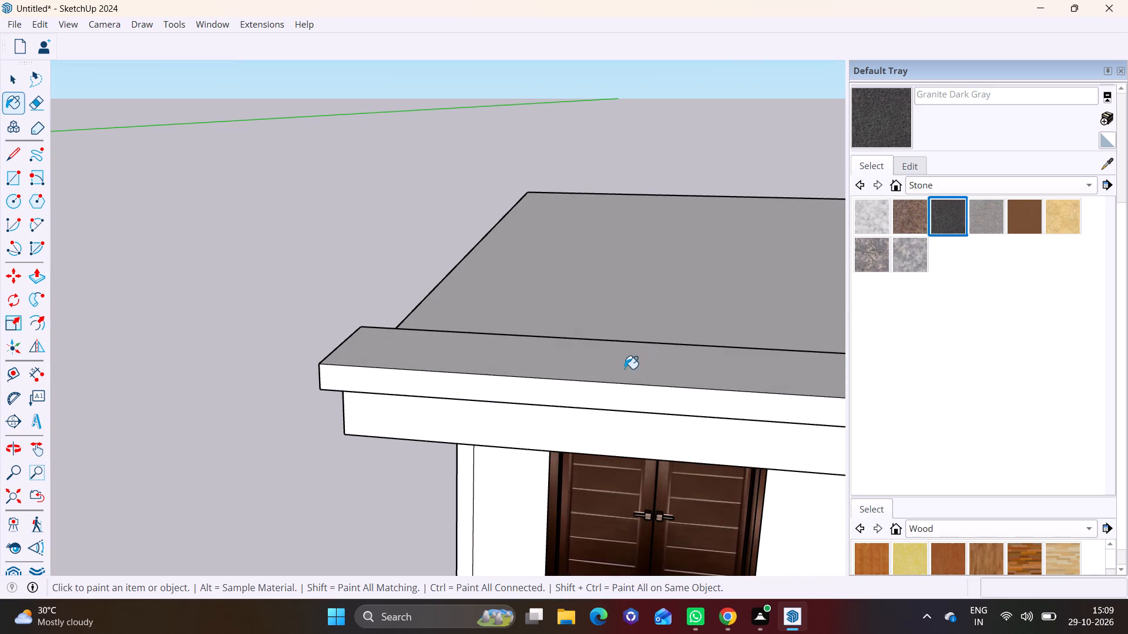
left_click(625, 369)
left_click(600, 398)
middle_click_drag(524, 372, 750, 353)
left_click(492, 367)
Paint the roof-side back face and the end face facing the corner pier of the beam's cap with Granite Dark Gray.
middle_click_drag(503, 363, 668, 400)
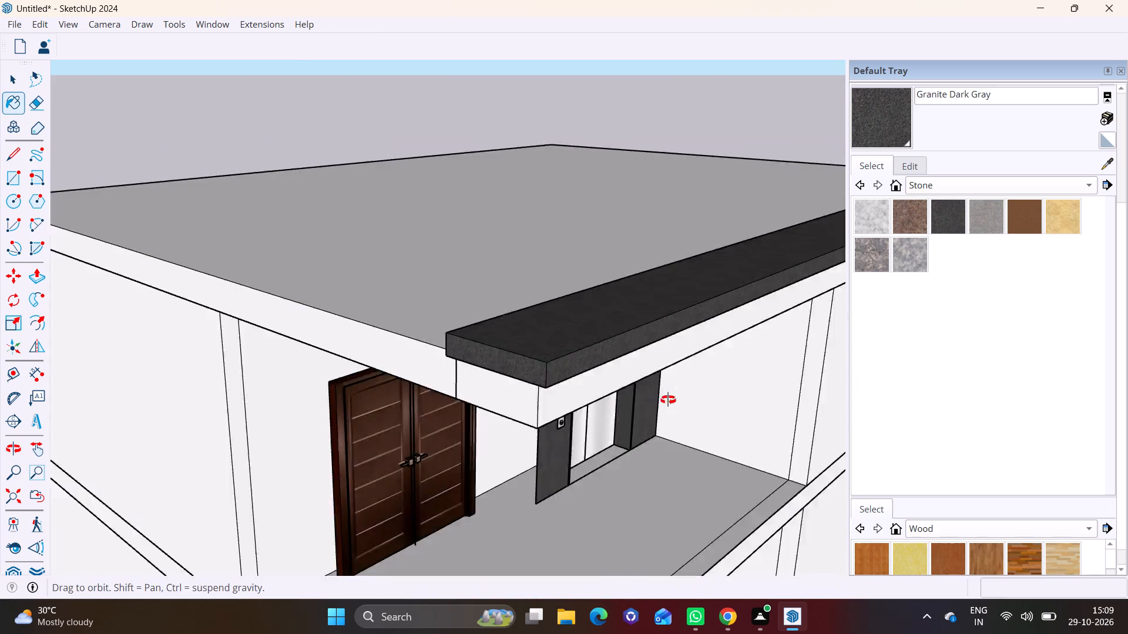
middle_click_drag(668, 400, 852, 399)
scroll(852, 399, "down", 1)
scroll(536, 285, "up", 3)
middle_click_drag(480, 285, 565, 276)
left_click(445, 330)
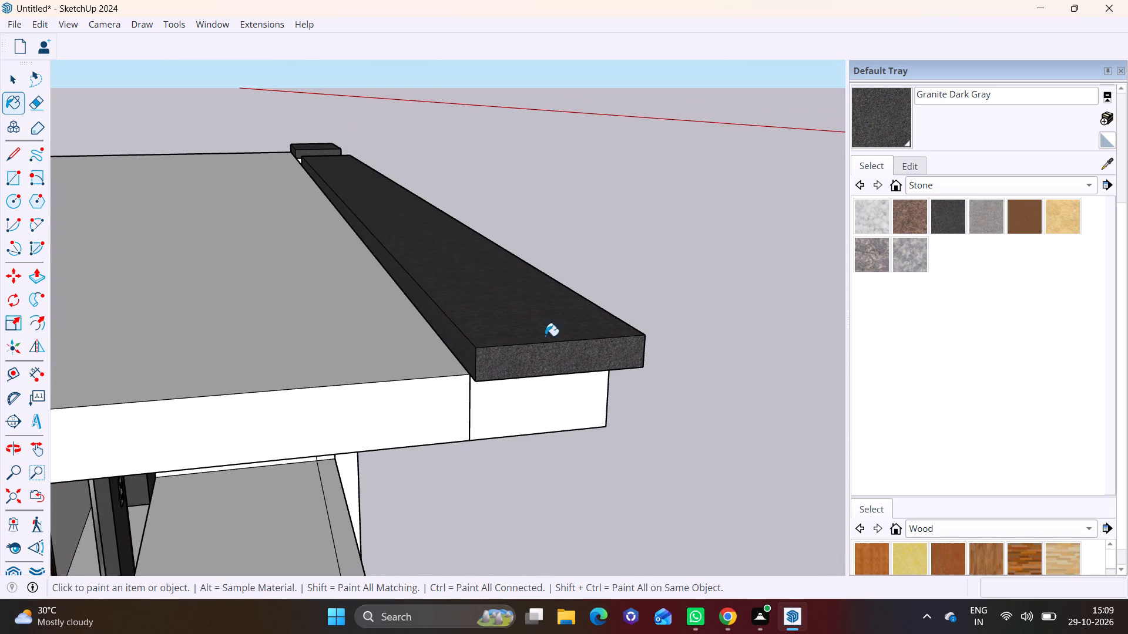
middle_click_drag(565, 327, 160, 332)
scroll(630, 315, "down", 11)
middle_click_drag(652, 335, 139, 350)
middle_click_drag(549, 274, 523, 279)
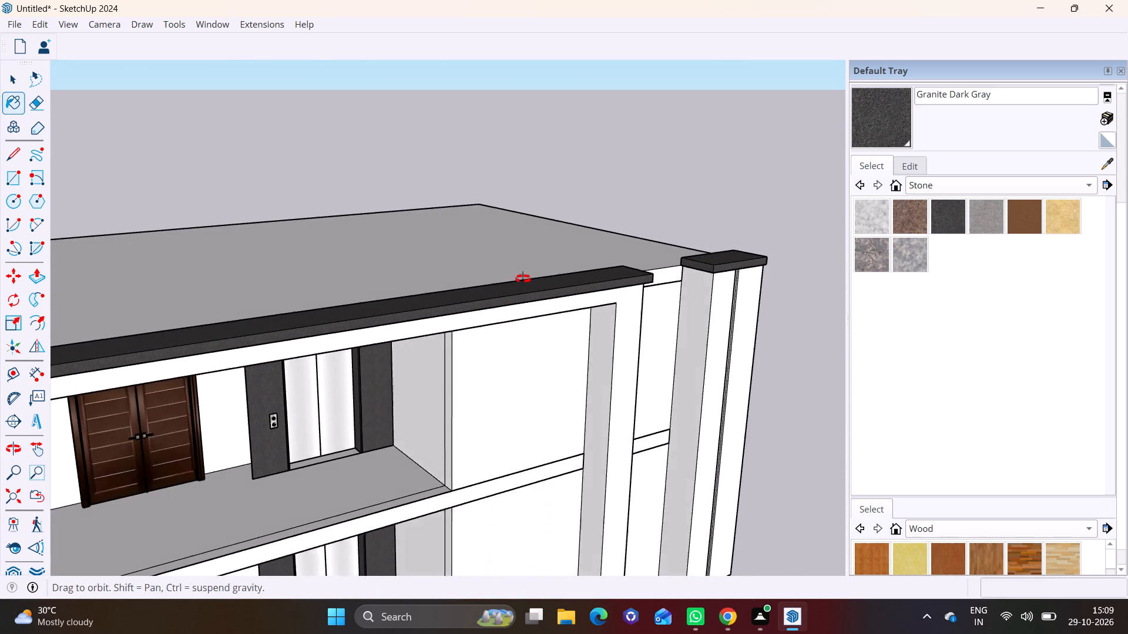
middle_click_drag(523, 279, 156, 291)
scroll(397, 329, "up", 7)
left_click(382, 281)
scroll(382, 292, "down", 9)
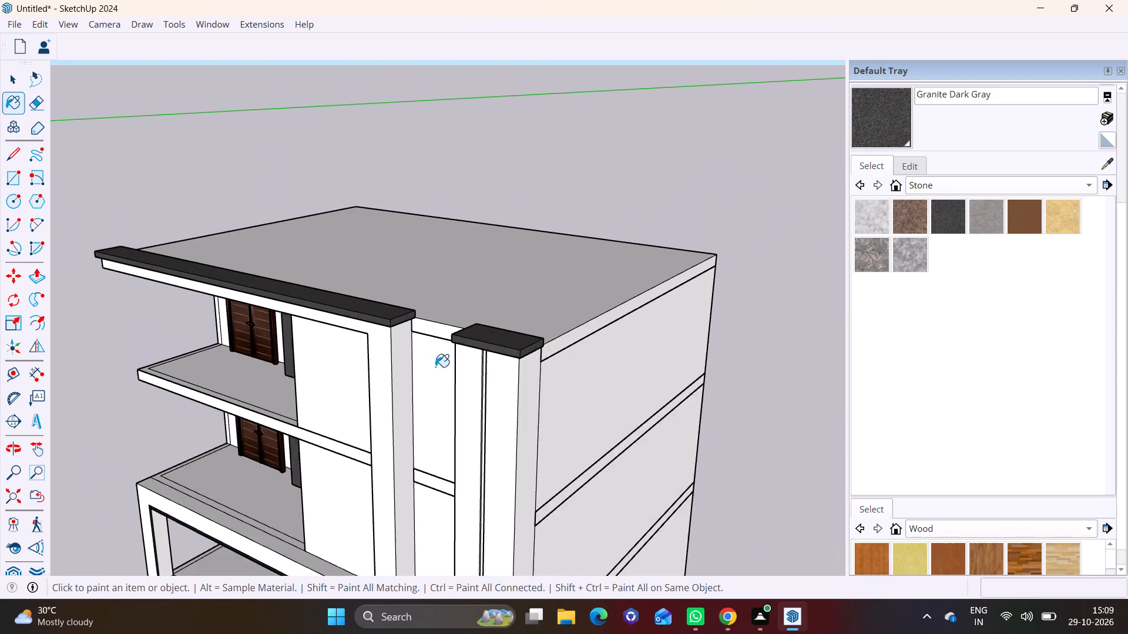
scroll(435, 367, "down", 4)
key("space")
left_click(694, 395)
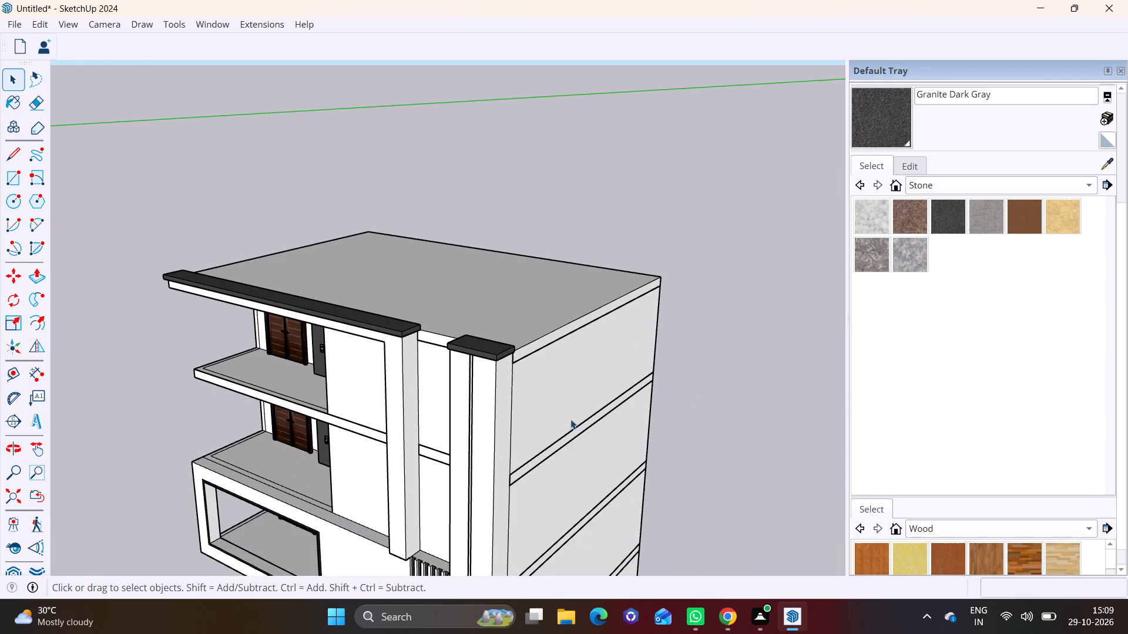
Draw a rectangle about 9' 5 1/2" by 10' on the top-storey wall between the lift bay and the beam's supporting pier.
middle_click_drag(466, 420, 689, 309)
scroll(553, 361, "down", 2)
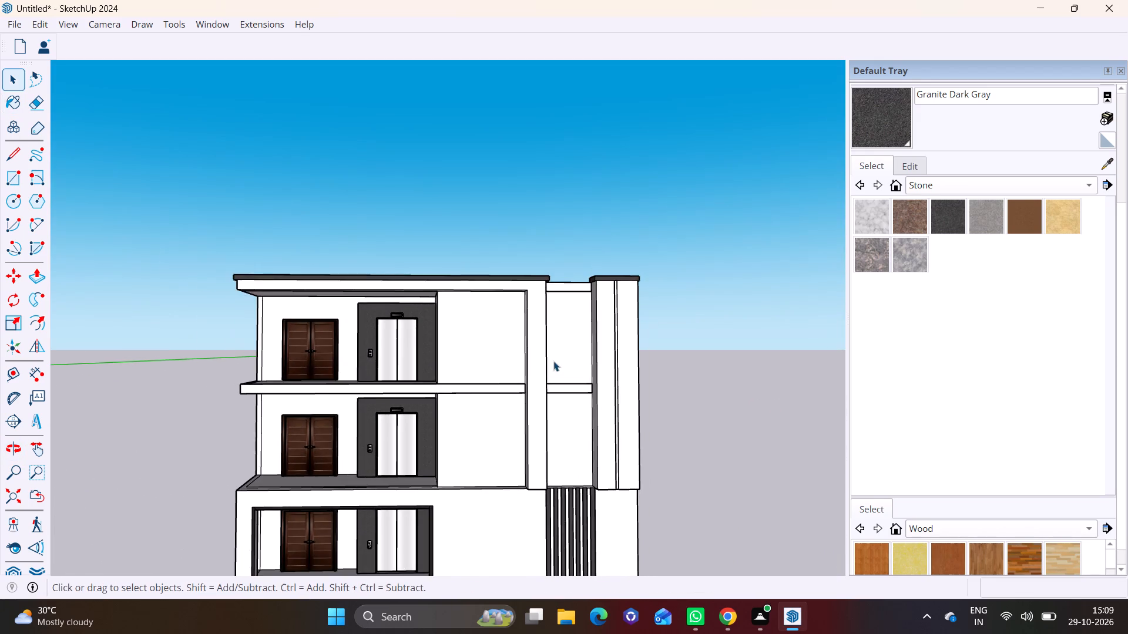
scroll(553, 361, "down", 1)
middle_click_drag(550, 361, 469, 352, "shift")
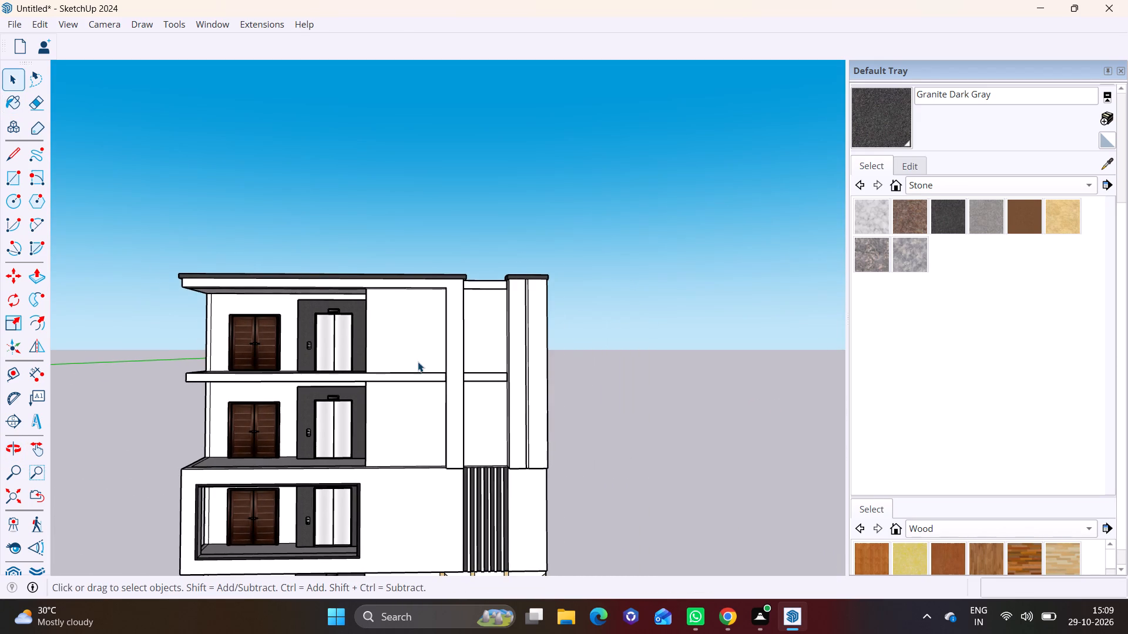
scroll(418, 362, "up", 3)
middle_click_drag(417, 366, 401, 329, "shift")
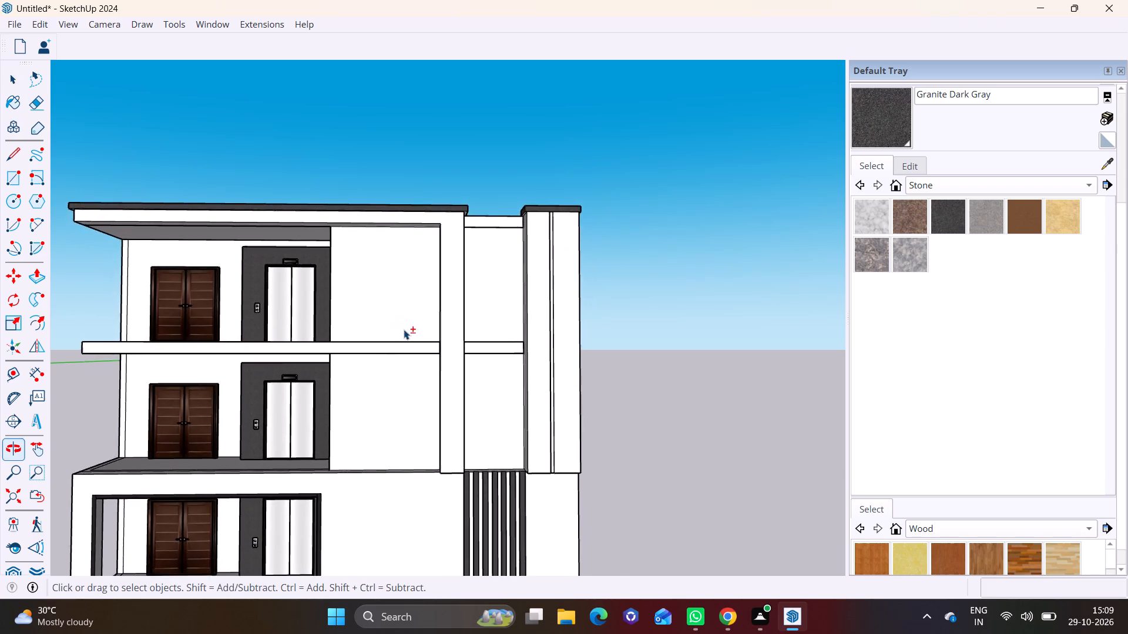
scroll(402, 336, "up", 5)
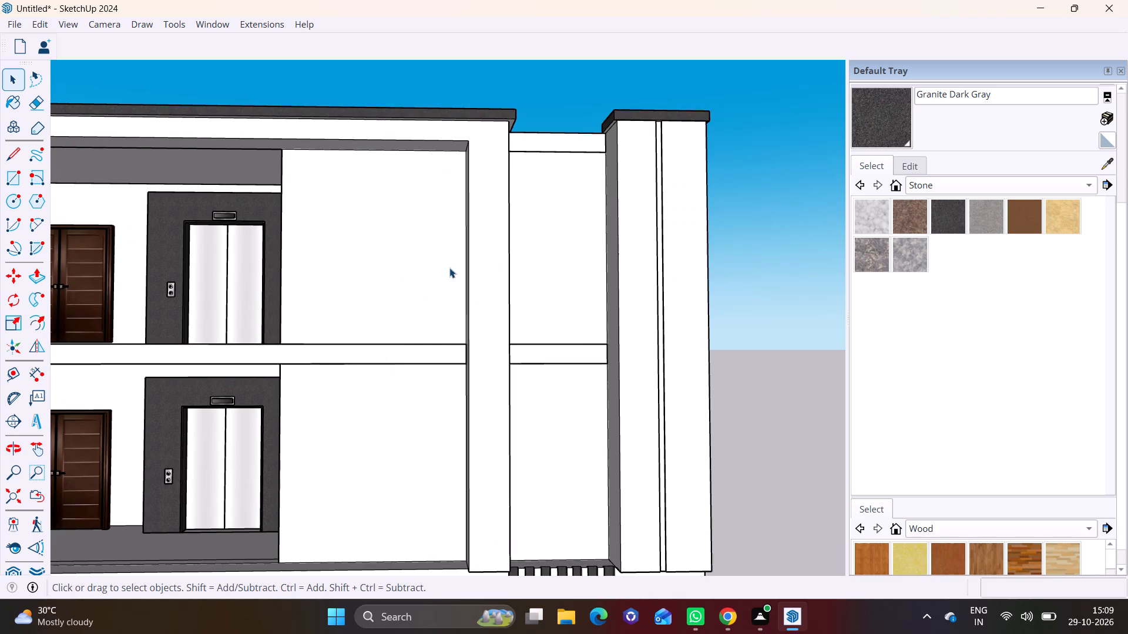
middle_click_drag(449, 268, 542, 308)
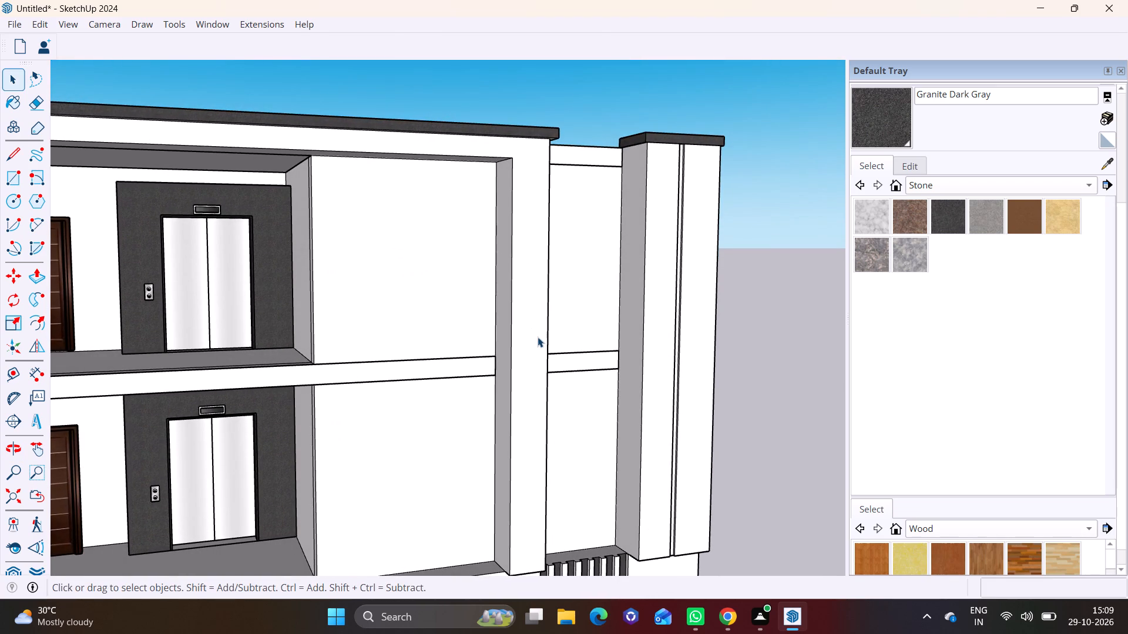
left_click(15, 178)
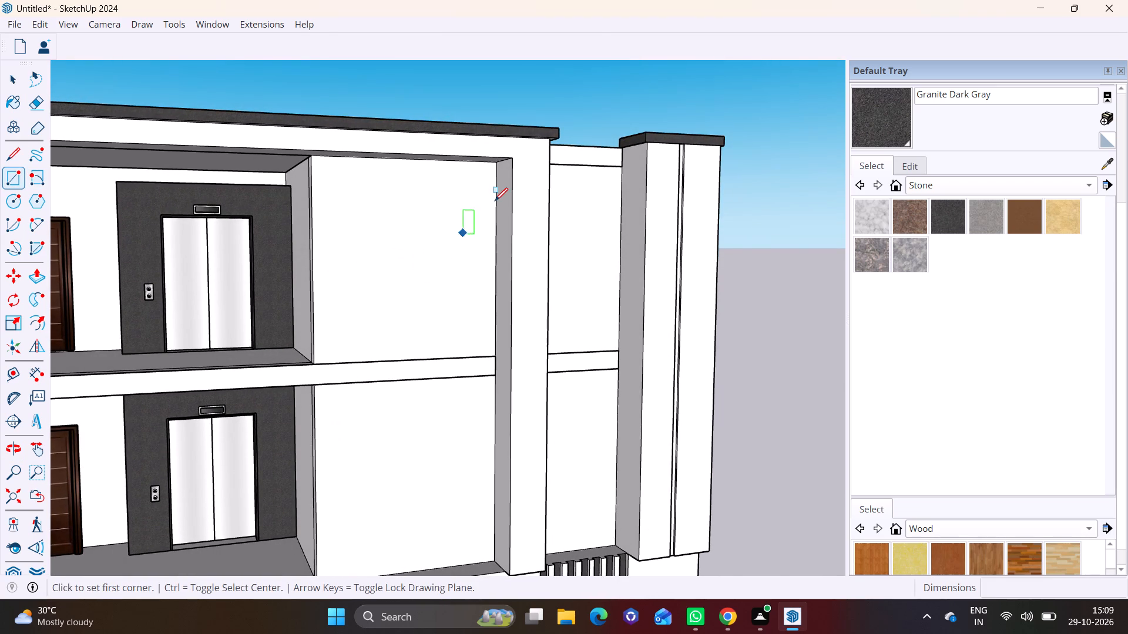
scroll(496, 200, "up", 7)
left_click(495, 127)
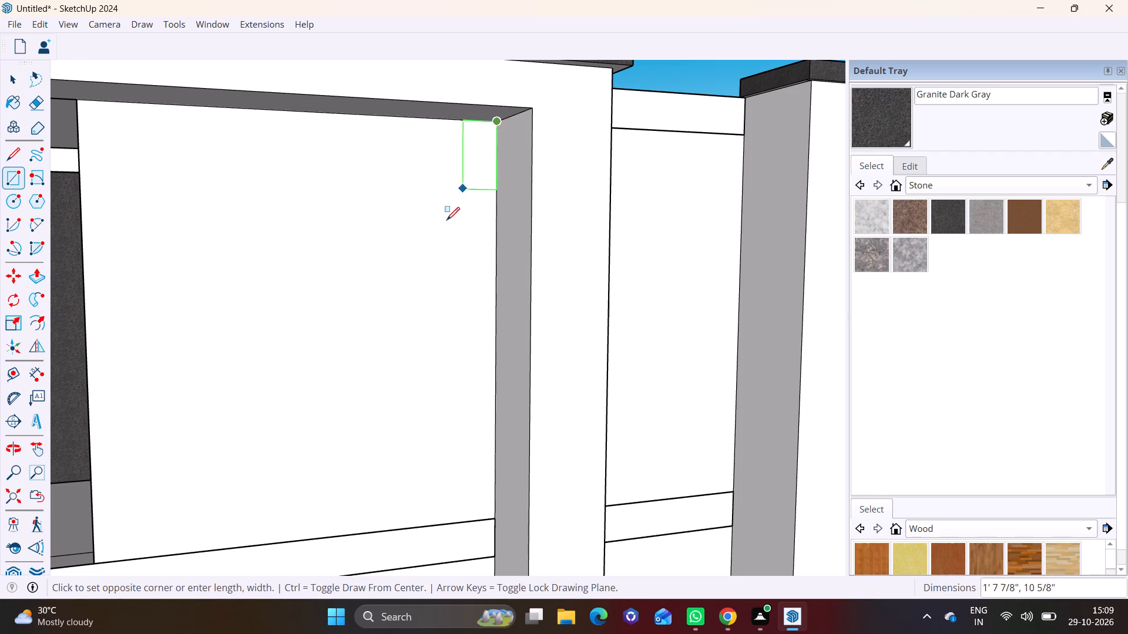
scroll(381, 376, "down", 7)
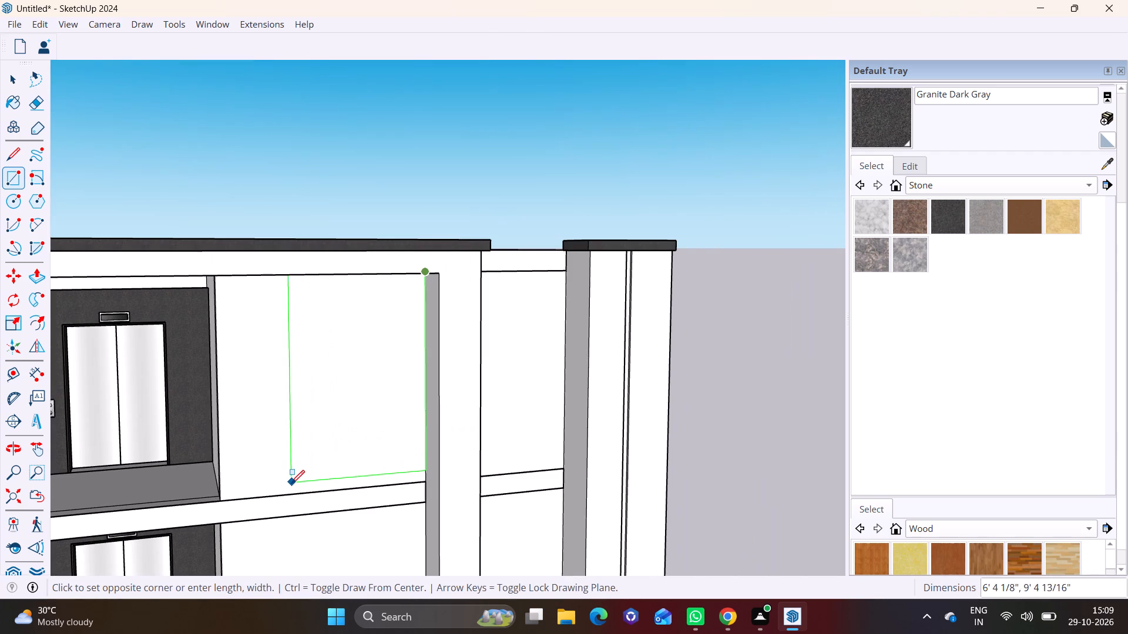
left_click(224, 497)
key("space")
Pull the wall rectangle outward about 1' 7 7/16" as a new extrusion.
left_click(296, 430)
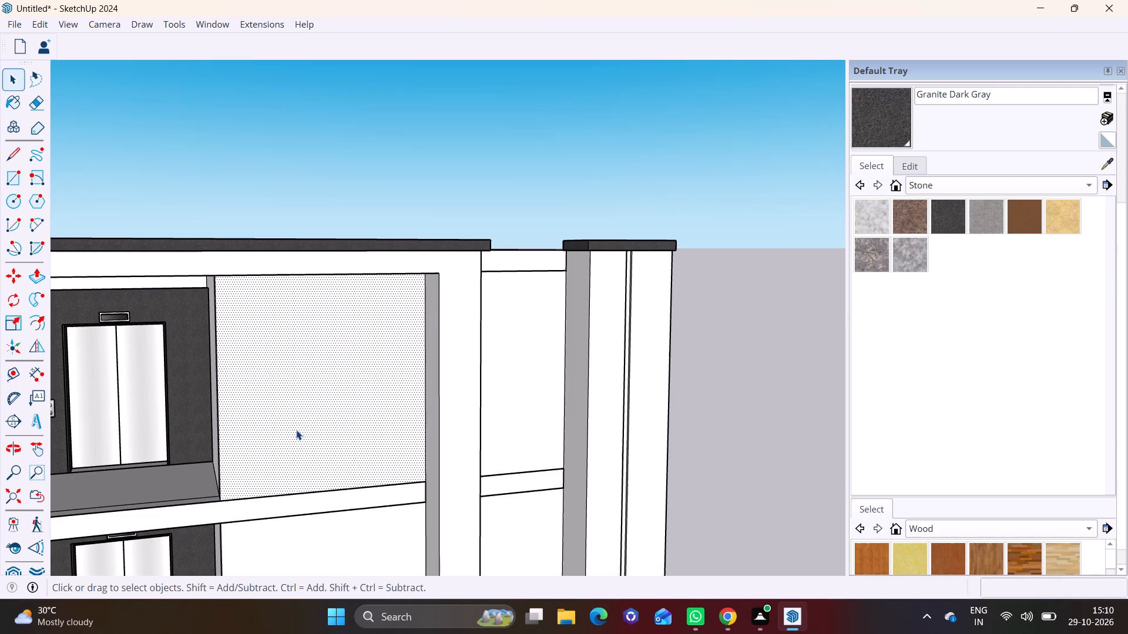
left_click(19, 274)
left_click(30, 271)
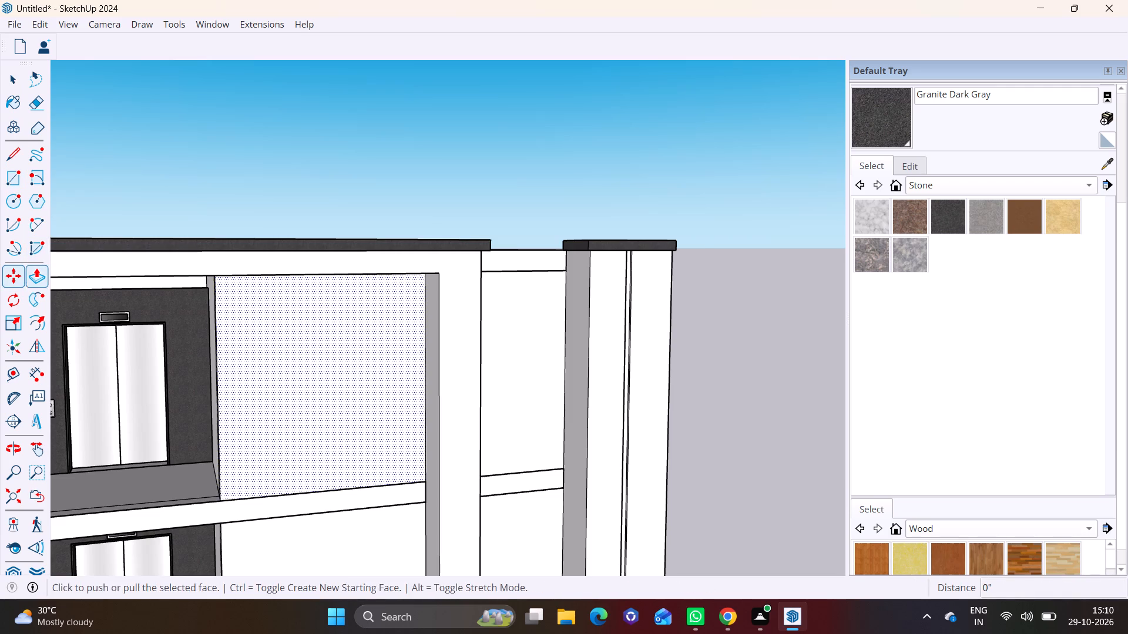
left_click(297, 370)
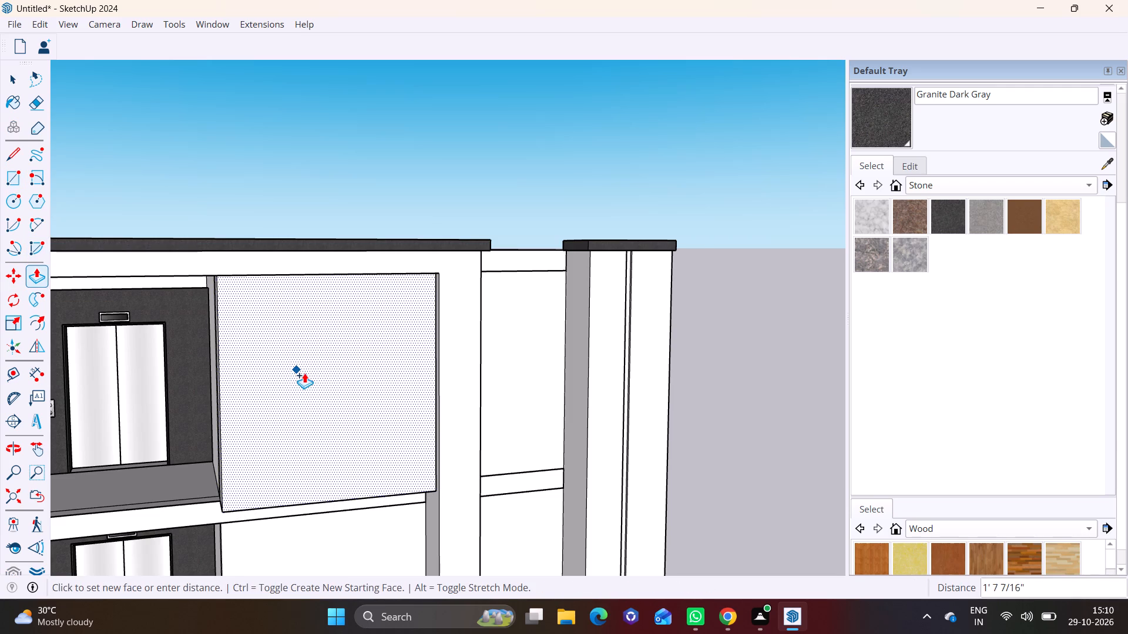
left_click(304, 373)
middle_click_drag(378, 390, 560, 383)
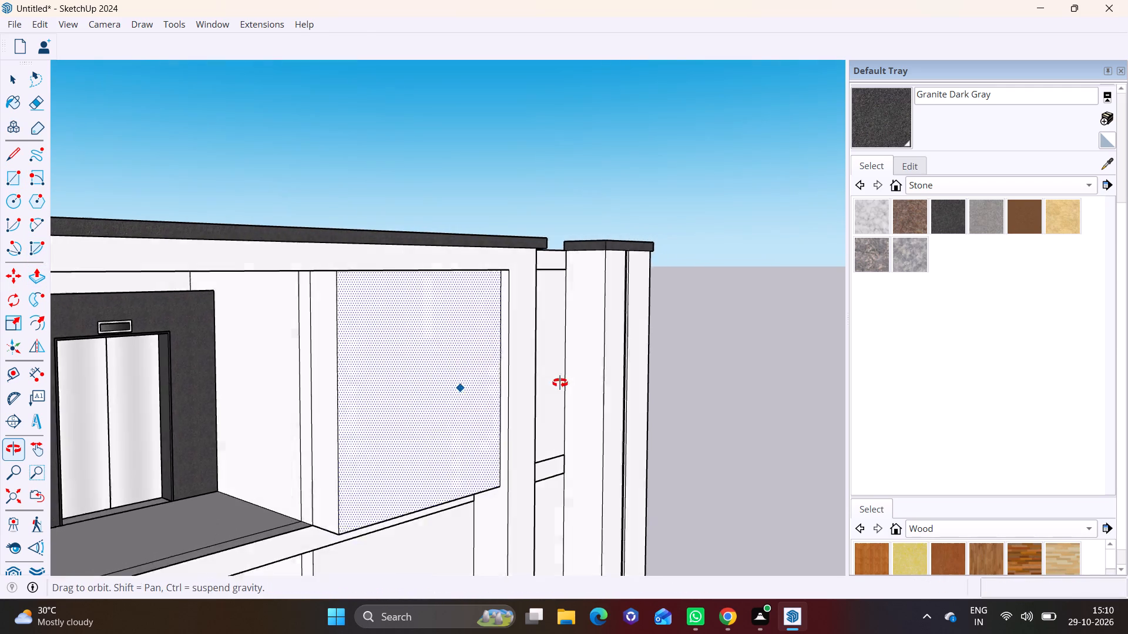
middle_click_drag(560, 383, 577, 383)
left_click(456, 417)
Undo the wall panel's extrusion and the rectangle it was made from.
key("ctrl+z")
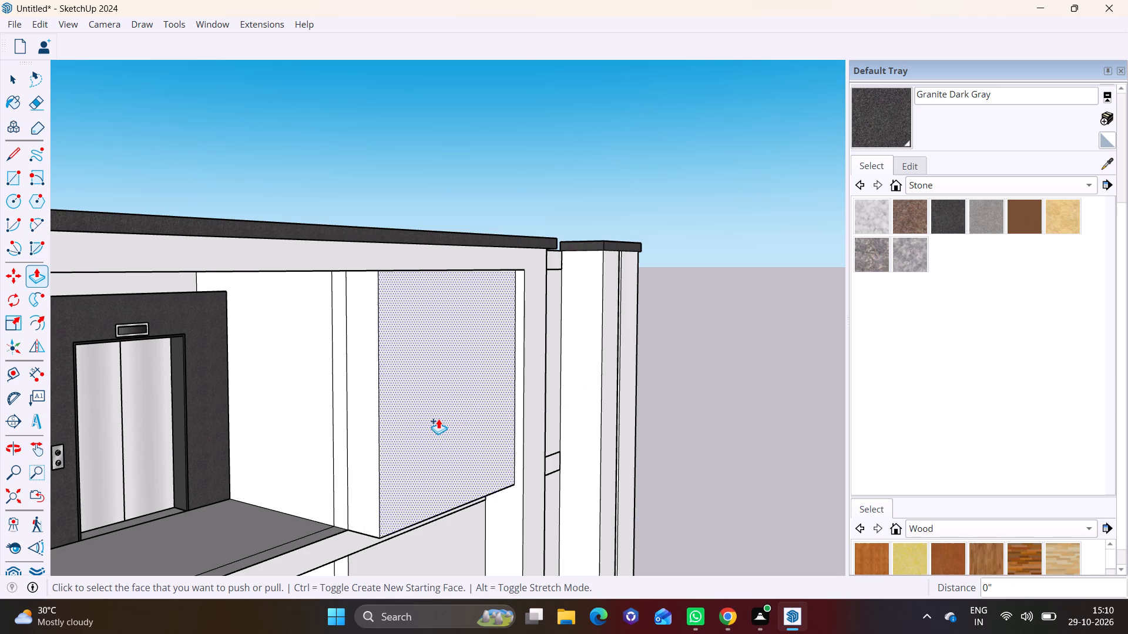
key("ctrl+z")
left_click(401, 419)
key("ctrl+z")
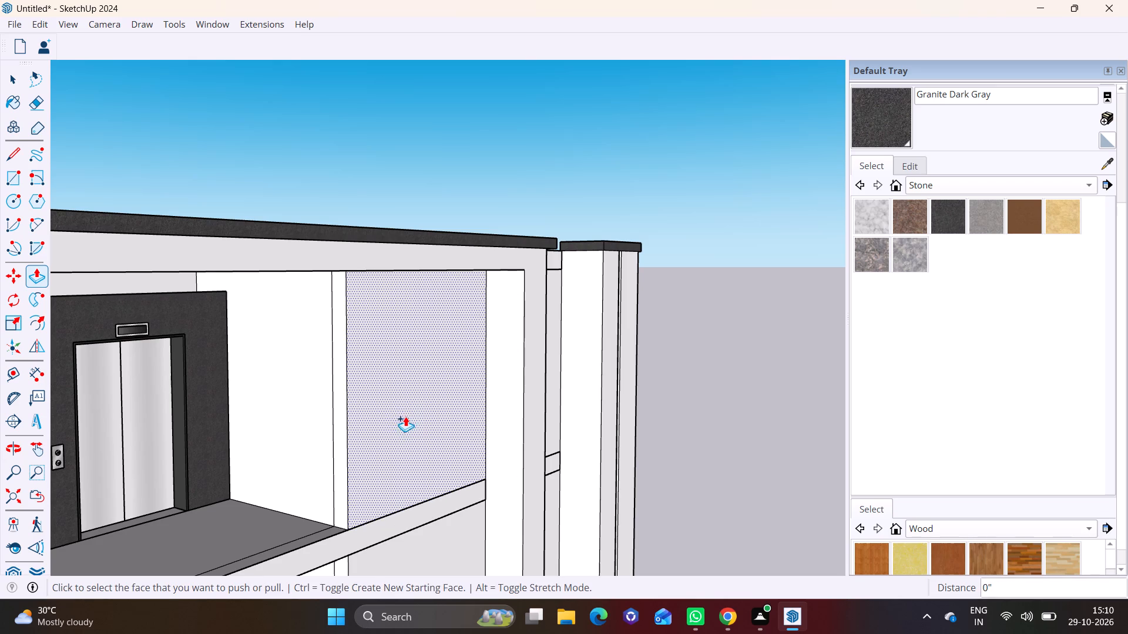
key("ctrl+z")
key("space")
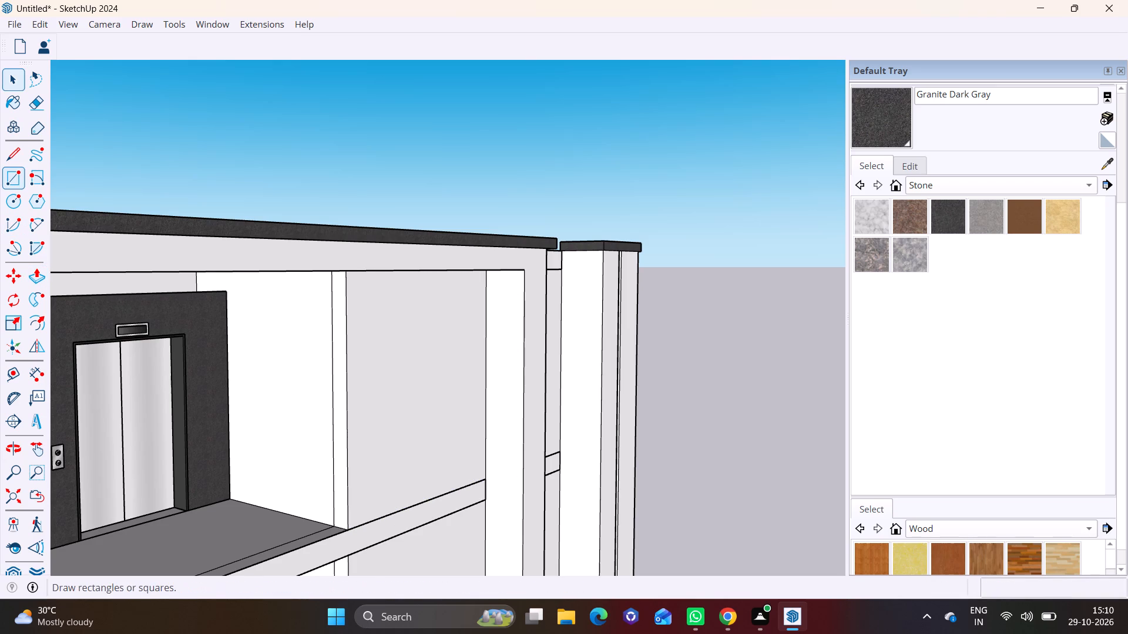
Draw a smaller rectangle on the top-storey wall from the upper corner beside the supporting pier, leaving wall margins beside the lift bay and above the floor band.
left_click(10, 180)
scroll(542, 331, "up", 2)
middle_click_drag(529, 371, 524, 303)
scroll(493, 256, "up", 3)
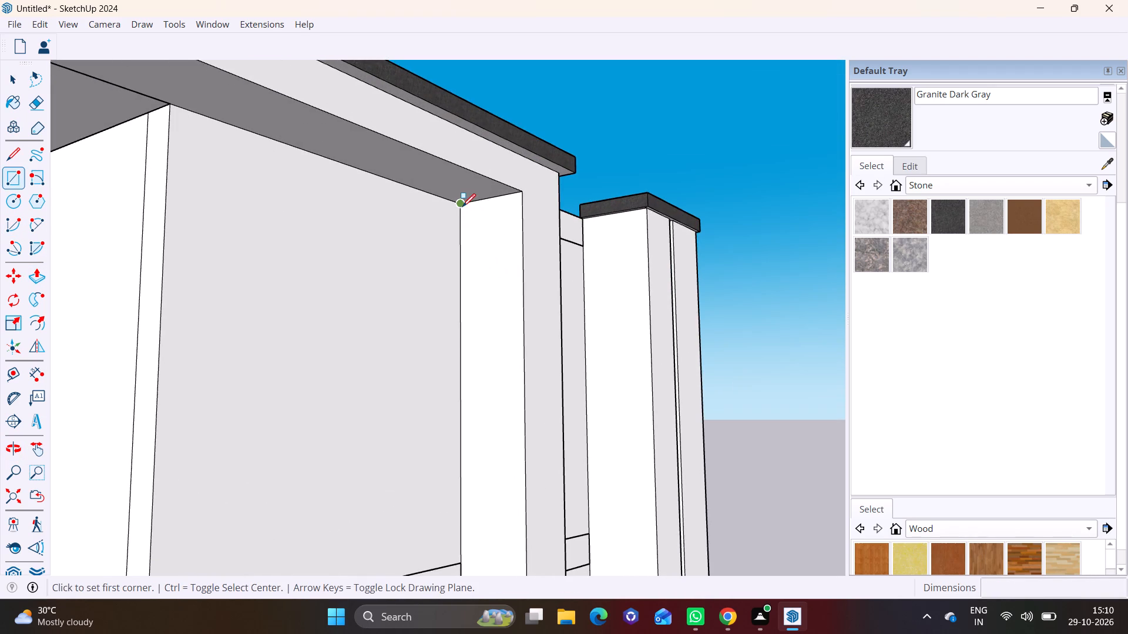
left_click(462, 207)
scroll(247, 422, "down", 7)
middle_click_drag(251, 442, 256, 421, "shift")
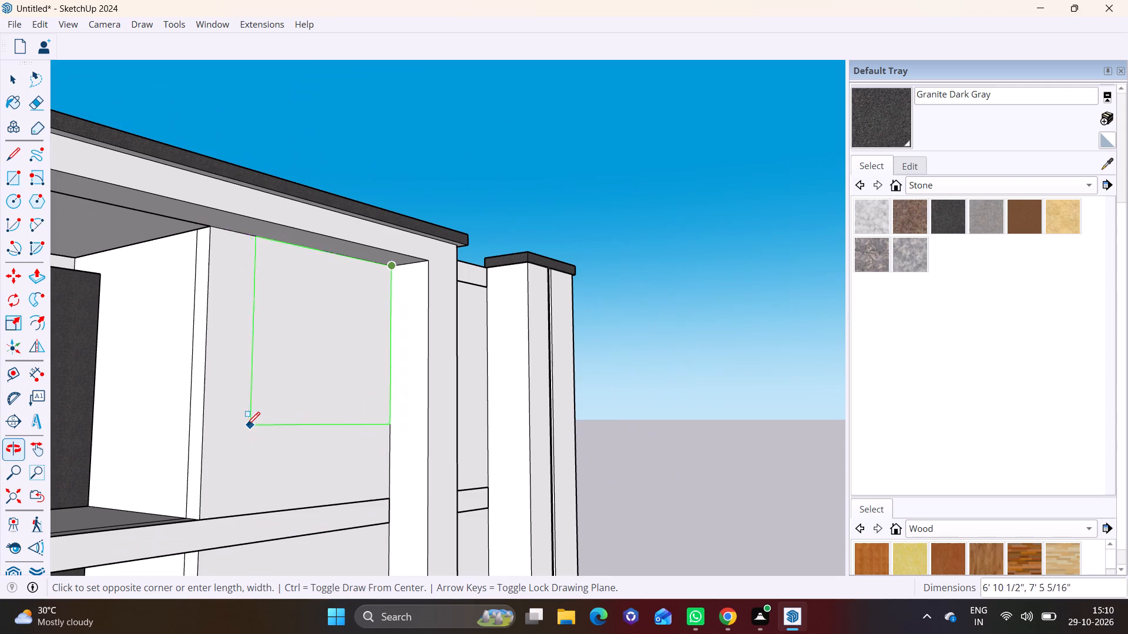
left_click(221, 494)
key("space")
Pull the new top-storey wall rectangle outward about 9 7/16" as a raised panel beside the supporting pier.
left_click(253, 423)
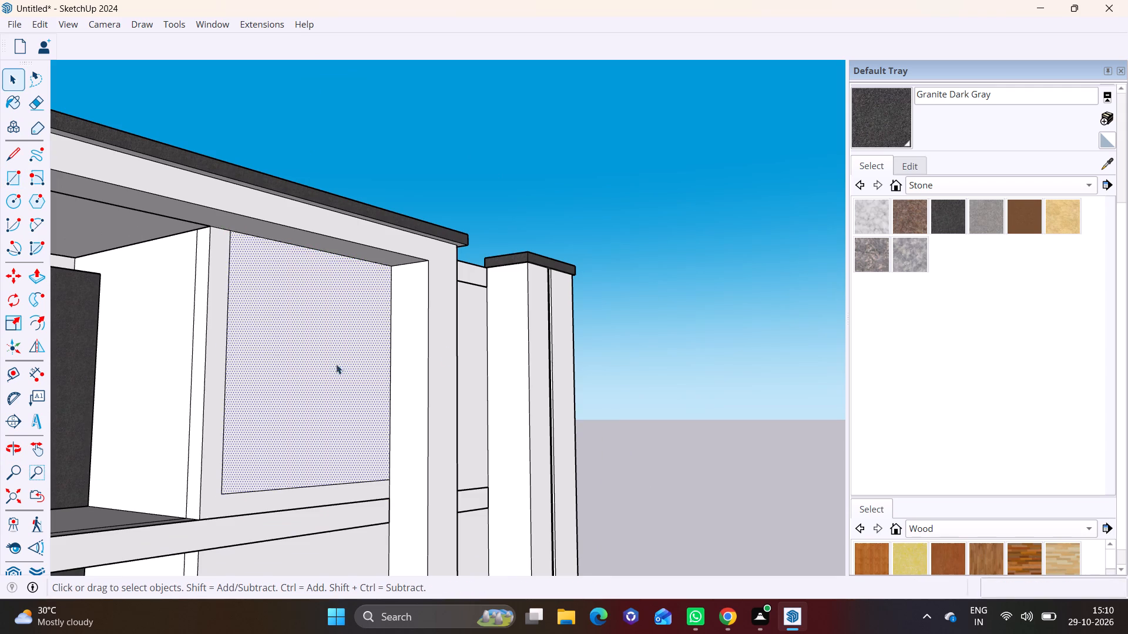
left_click(33, 282)
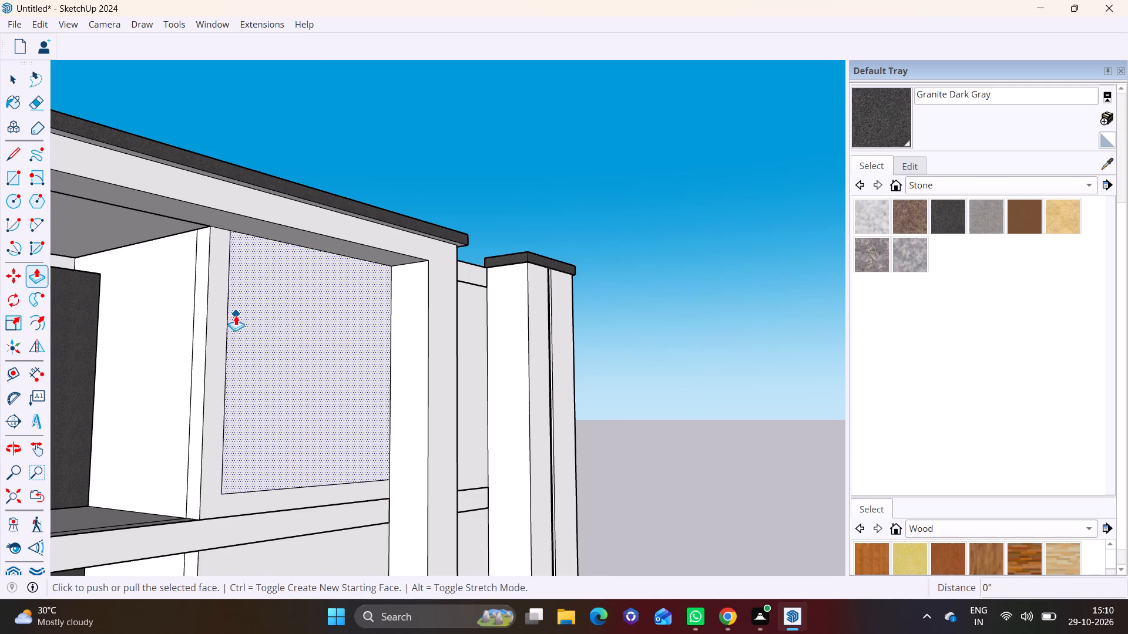
left_click(247, 315)
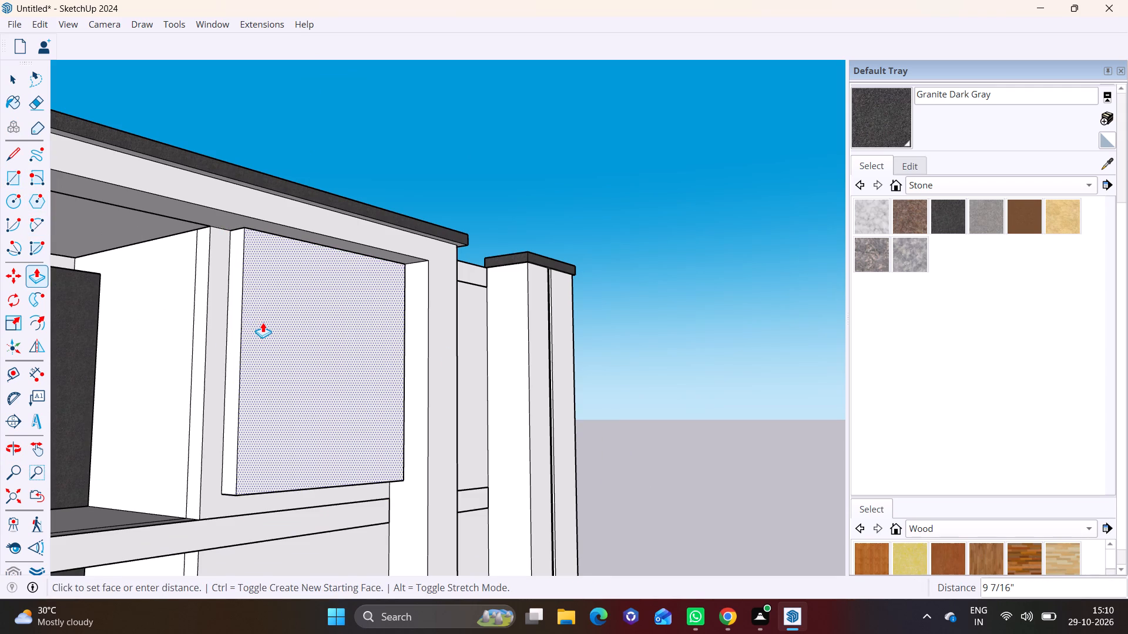
left_click(263, 322)
Extend the raised panel's narrow side face about 10 3/16" so it meets the lift bay's edge.
key("space")
left_click(233, 332)
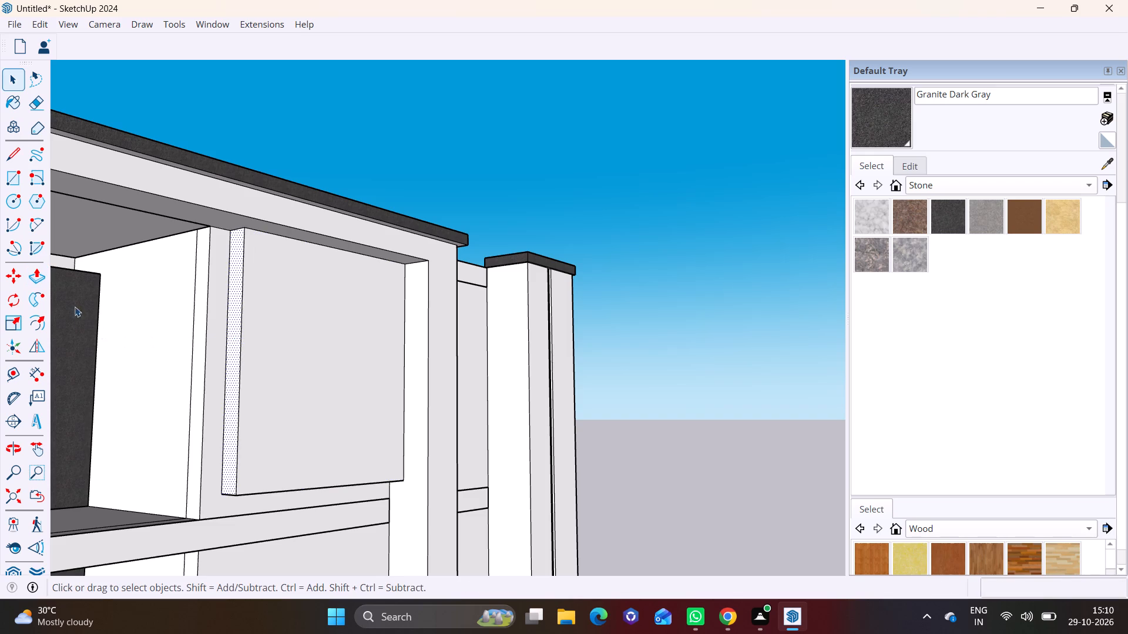
left_click(43, 278)
left_click(239, 370)
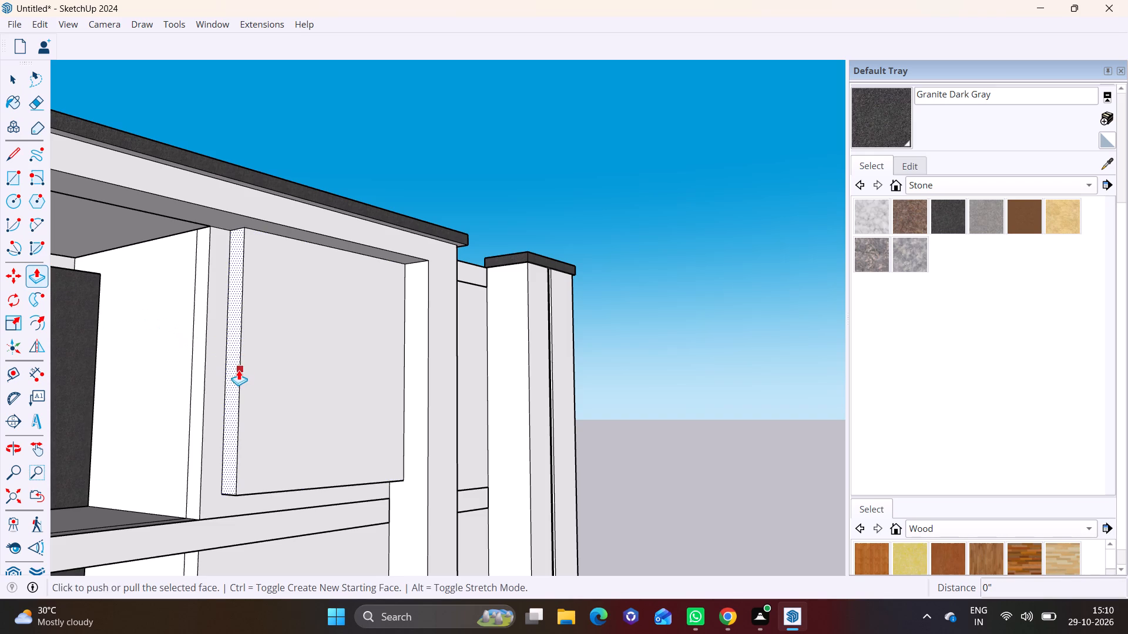
left_click(196, 502)
Extend the raised panel's underside downward about 11' 1 13/16" across the storey below, to the underside of the upper block.
middle_click_drag(305, 498, 240, 339)
scroll(306, 418, "up", 2)
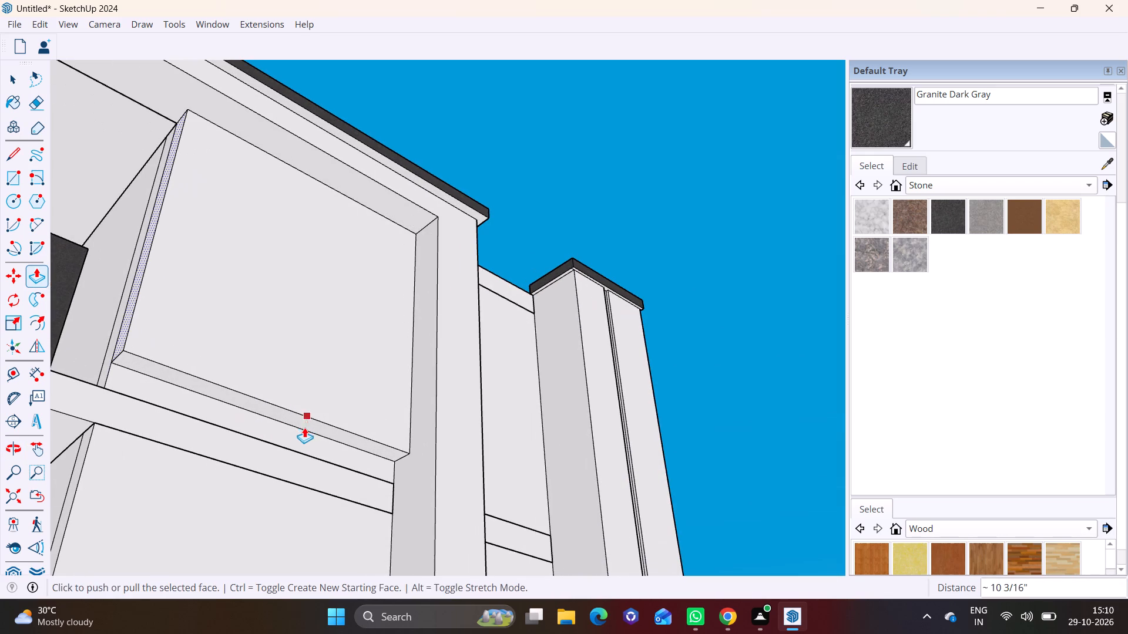
key("space")
left_click(283, 413)
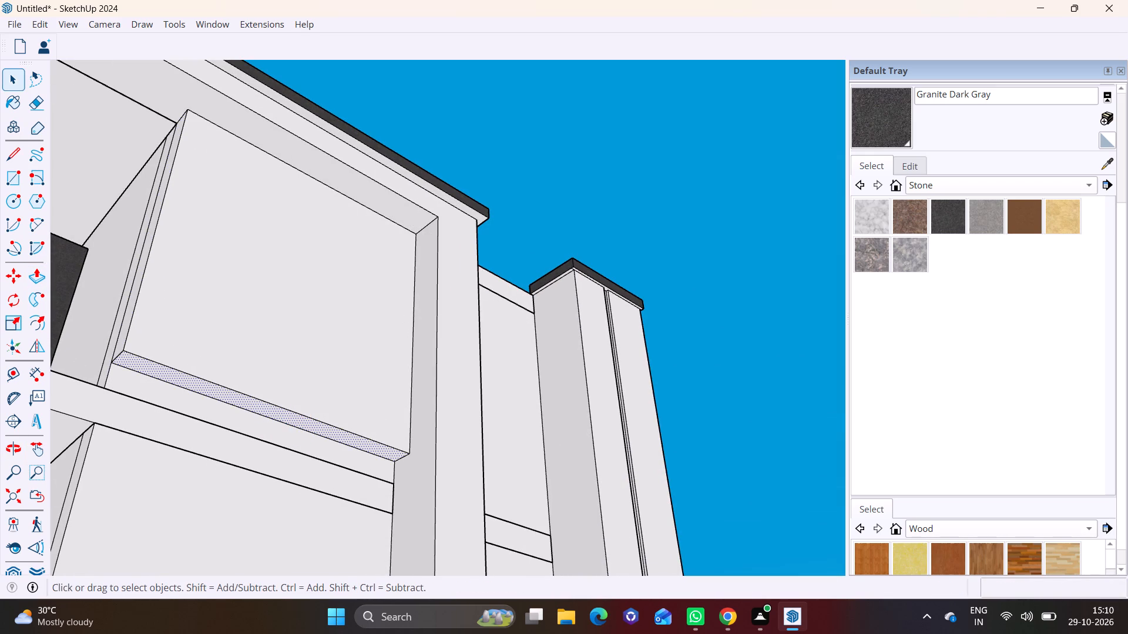
left_click(36, 270)
left_click(149, 361)
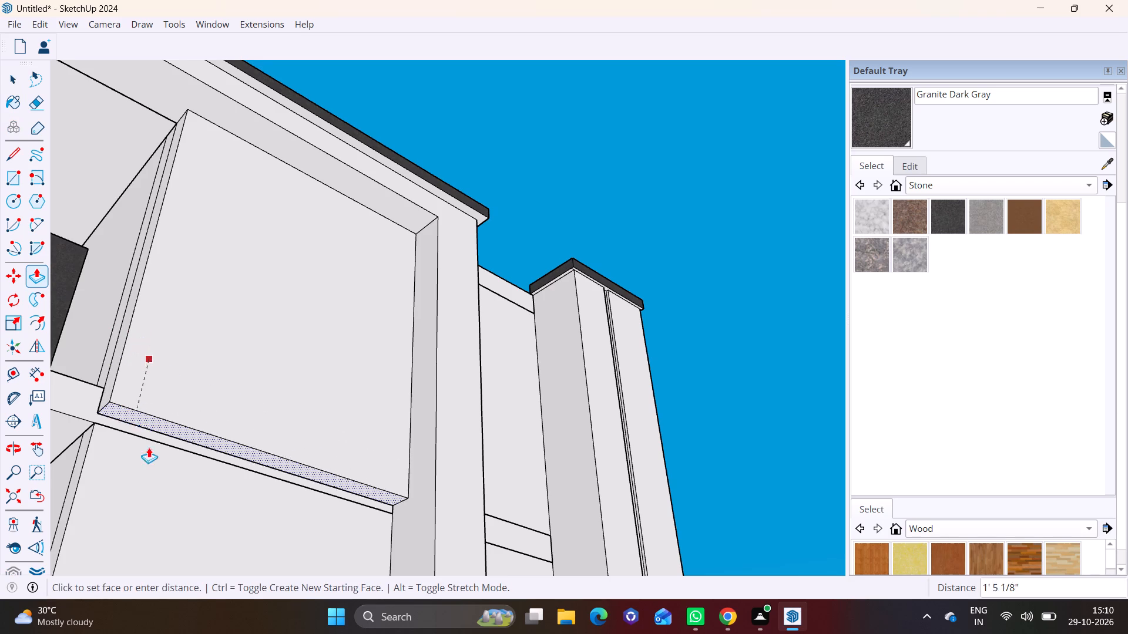
scroll(162, 468, "down", 6)
middle_click_drag(172, 478, 208, 348, "shift")
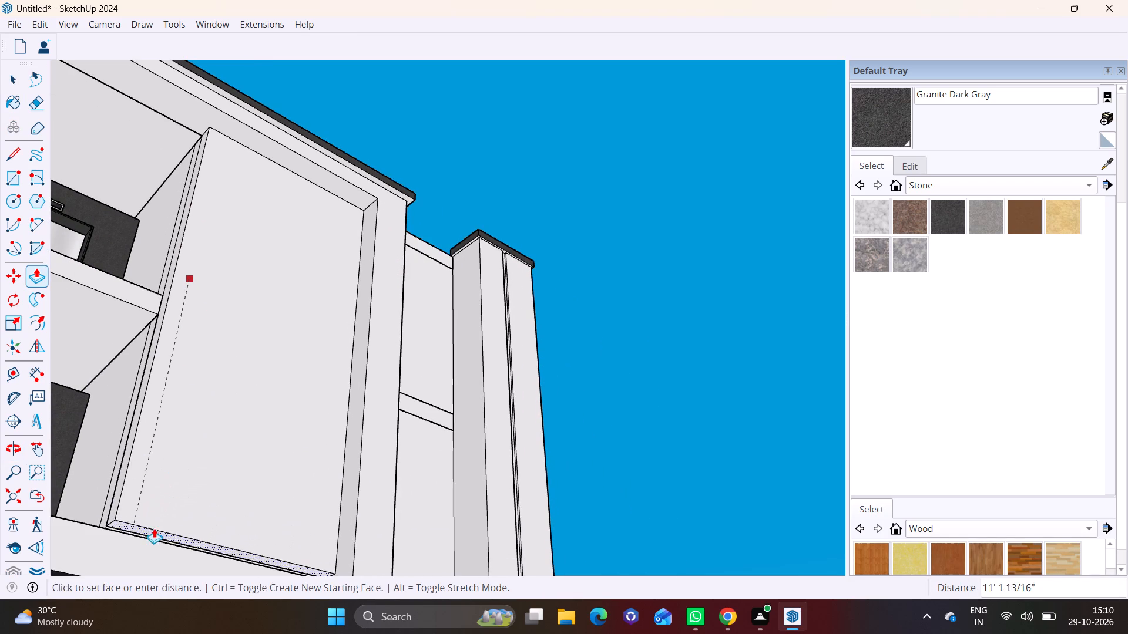
left_click(144, 539)
middle_click_drag(222, 477, 120, 595)
key("space")
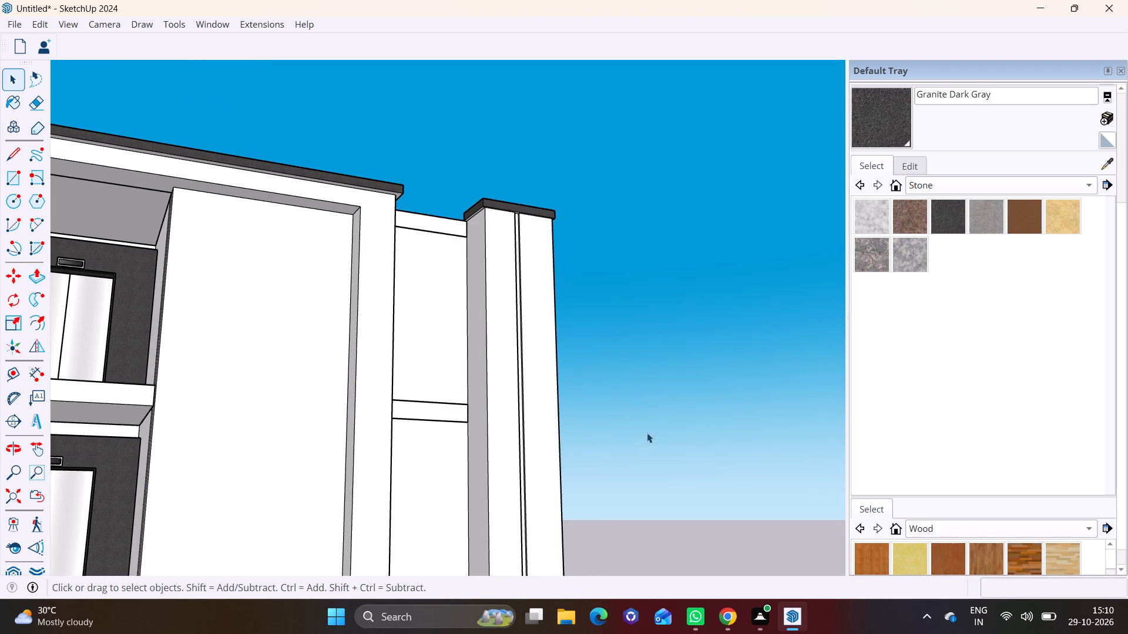
left_click(647, 433)
Examine the full-height wall panel from its top edge down to its lower corner beside the lift bay.
middle_click_drag(306, 438, 281, 296)
middle_click_drag(267, 398, 229, 544)
scroll(272, 473, "up", 4)
middle_click_drag(252, 464, 251, 441)
scroll(239, 390, "down", 5)
middle_click_drag(310, 326, 316, 361, "shift")
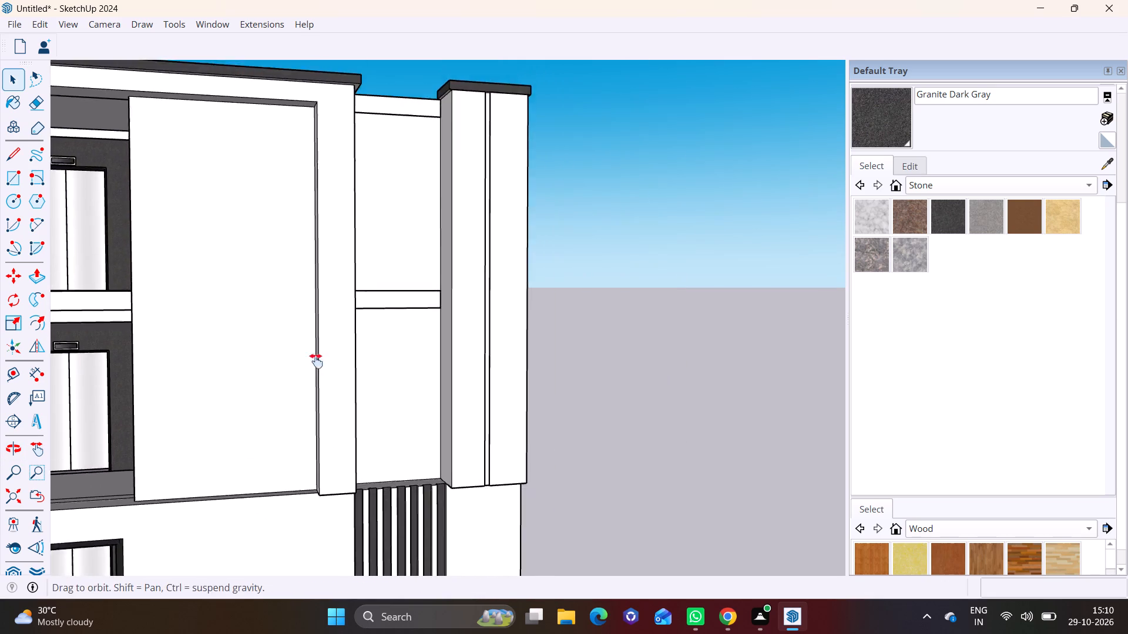
middle_click_drag(316, 361, 316, 462, "shift")
middle_click_drag(283, 461, 221, 453)
scroll(223, 321, "up", 9)
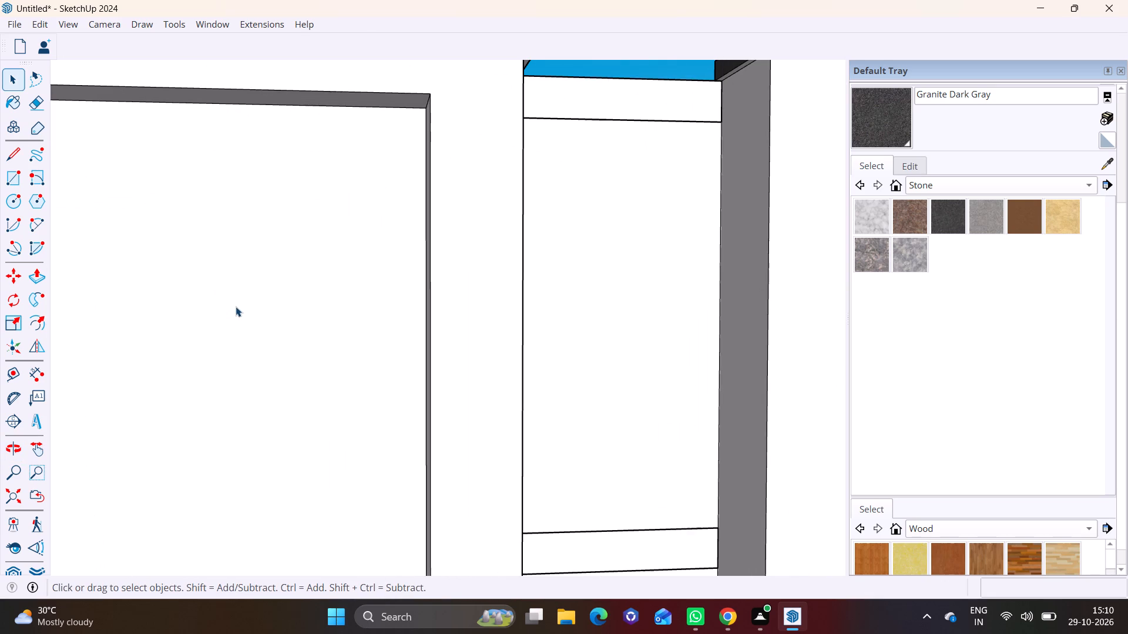
middle_click_drag(281, 363, 318, 168, "shift")
middle_click(251, 350)
scroll(251, 350, "down", 5)
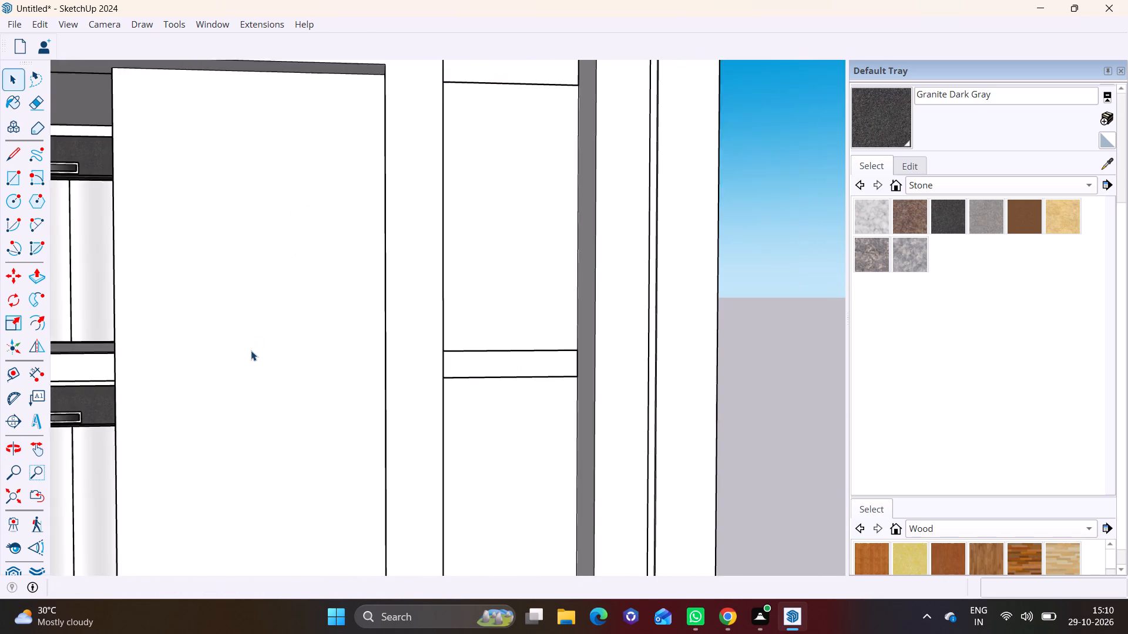
scroll(251, 350, "down", 7)
middle_click_drag(234, 331, 278, 207, "shift")
scroll(234, 321, "up", 6)
scroll(237, 423, "up", 6)
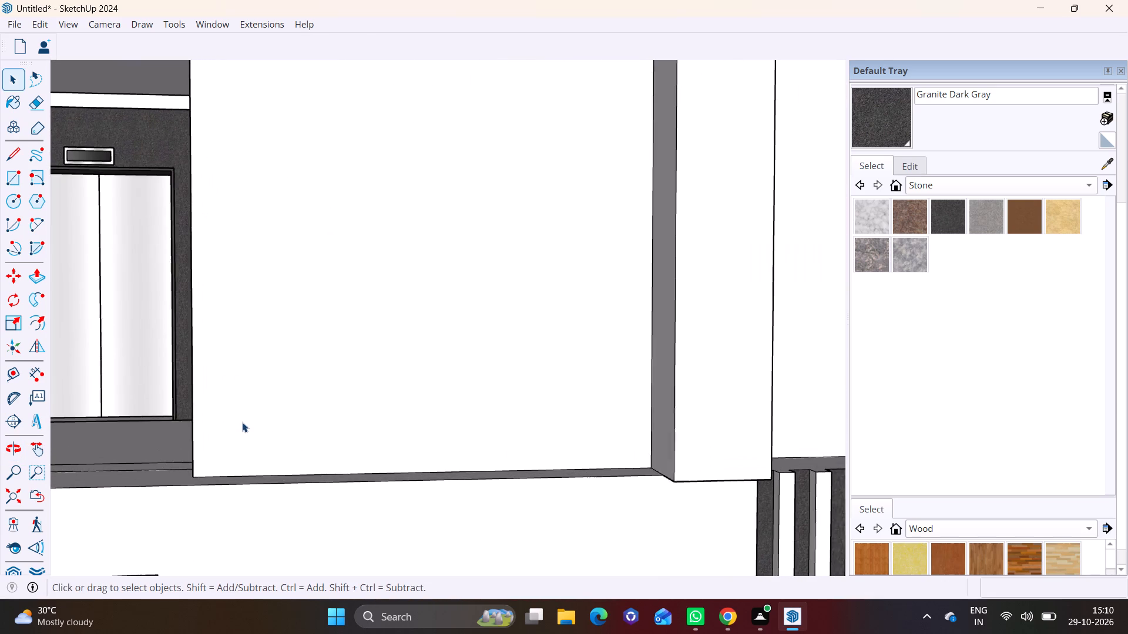
middle_click_drag(214, 434, 203, 431)
scroll(206, 433, "up", 1)
scroll(44, 198, "down", 6)
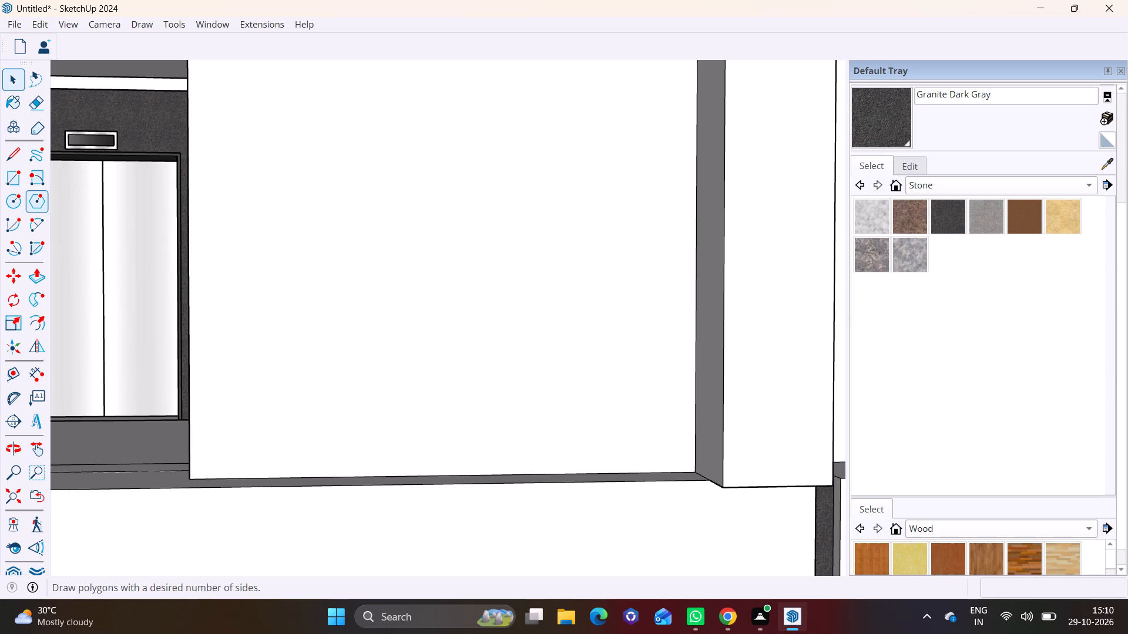
scroll(46, 200, "down", 1)
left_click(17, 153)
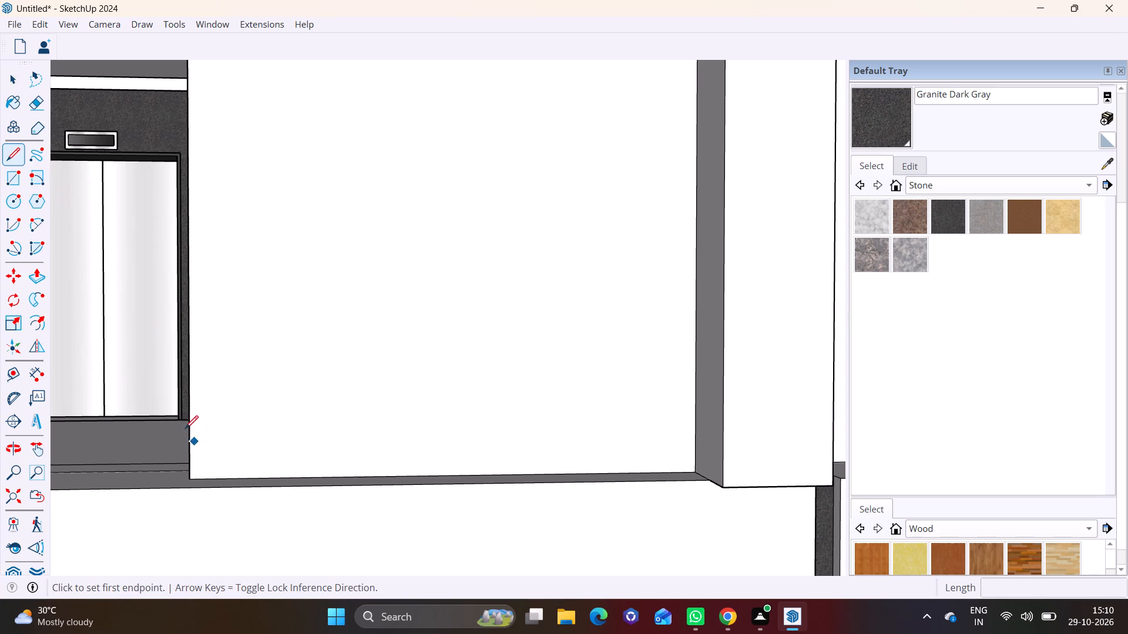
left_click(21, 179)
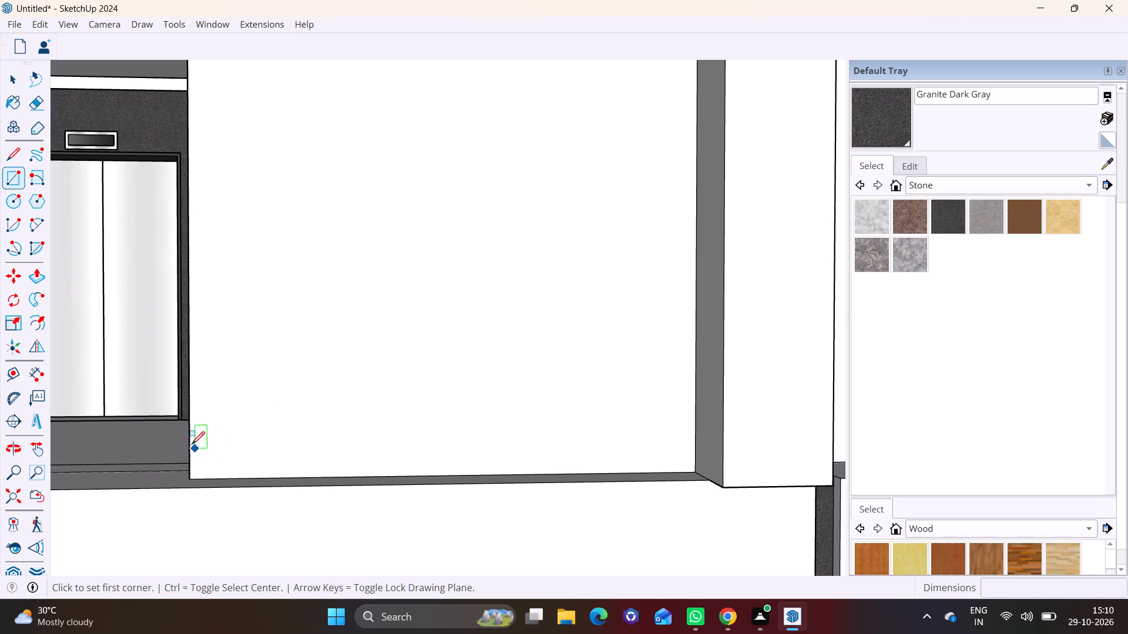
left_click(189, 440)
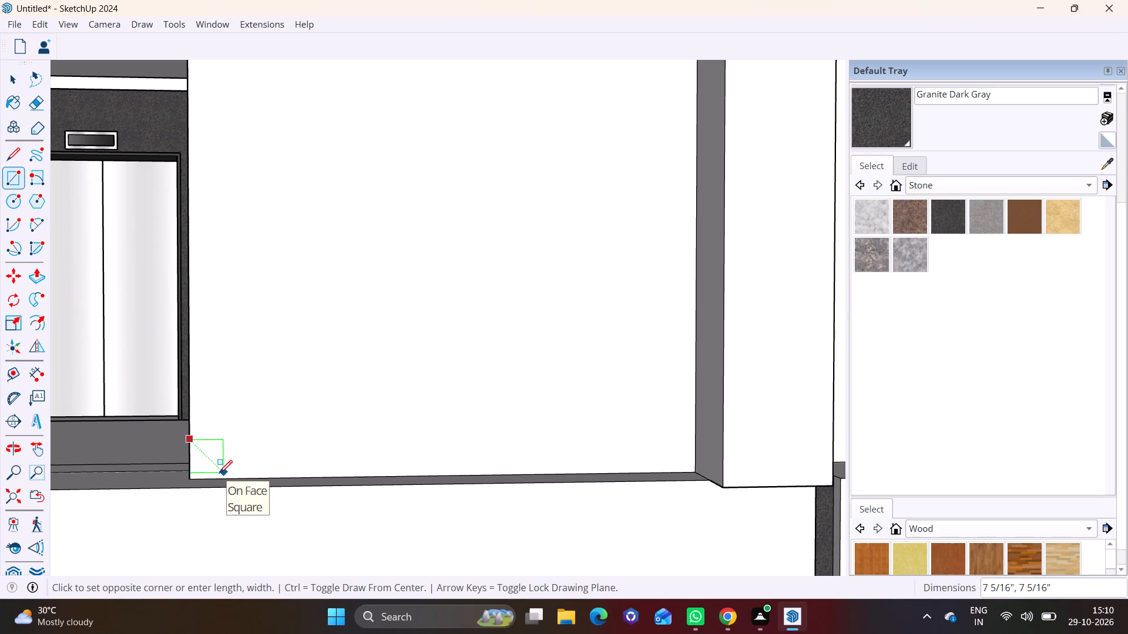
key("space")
Draw a diagonal line about 1 5/8" long across the panel's lower corner beside the lift bay.
left_click(4, 148)
scroll(239, 475, "up", 2)
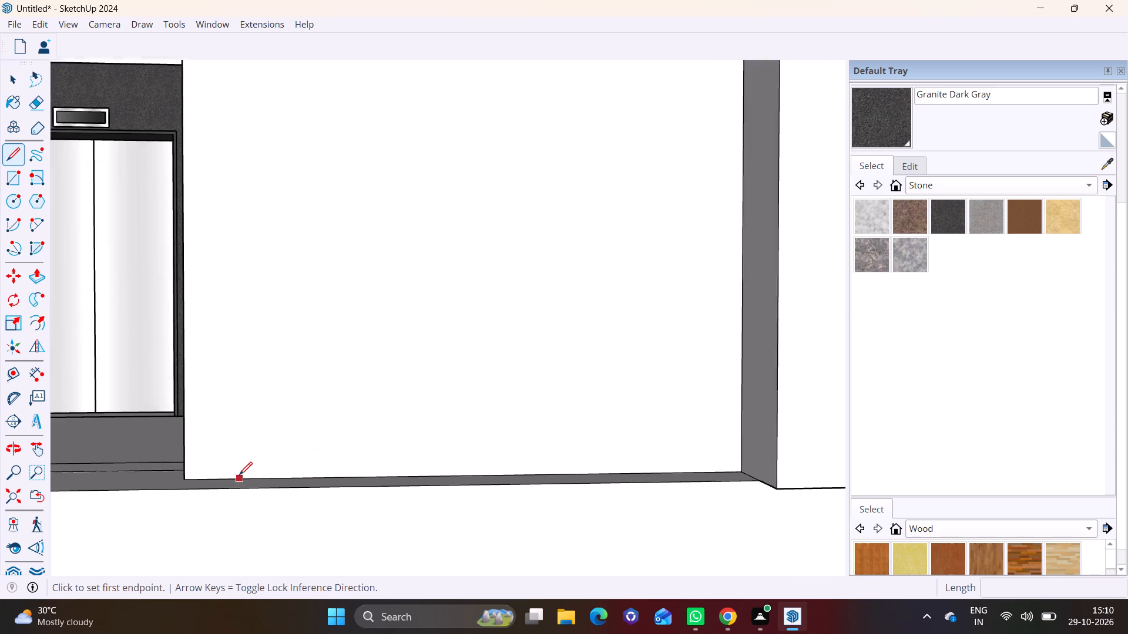
scroll(239, 475, "up", 8)
middle_click_drag(200, 461, 267, 409)
scroll(213, 445, "up", 3)
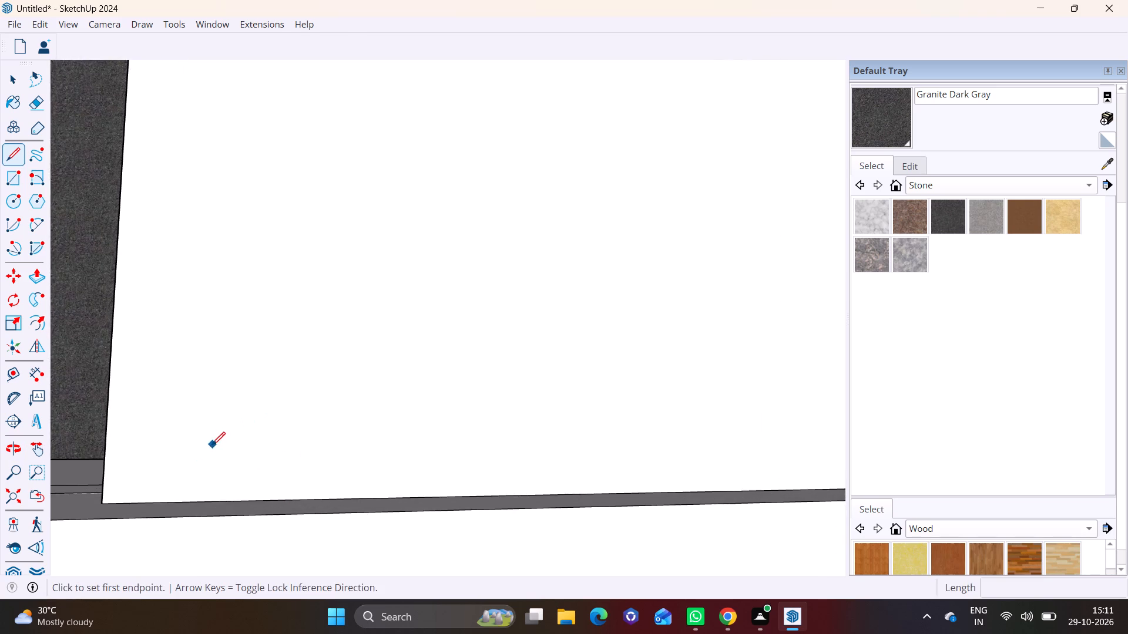
middle_click_drag(212, 445, 208, 504)
middle_click_drag(250, 450, 433, 396, "shift")
scroll(231, 486, "up", 2)
middle_click_drag(378, 483, 288, 461)
scroll(296, 414, "up", 9)
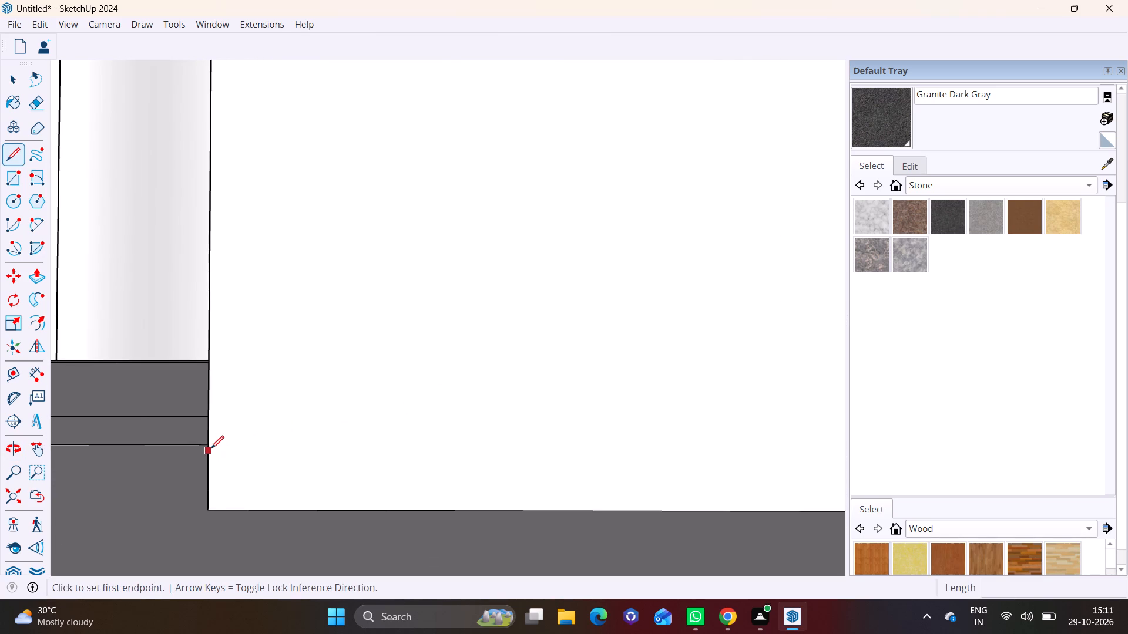
left_click(211, 448)
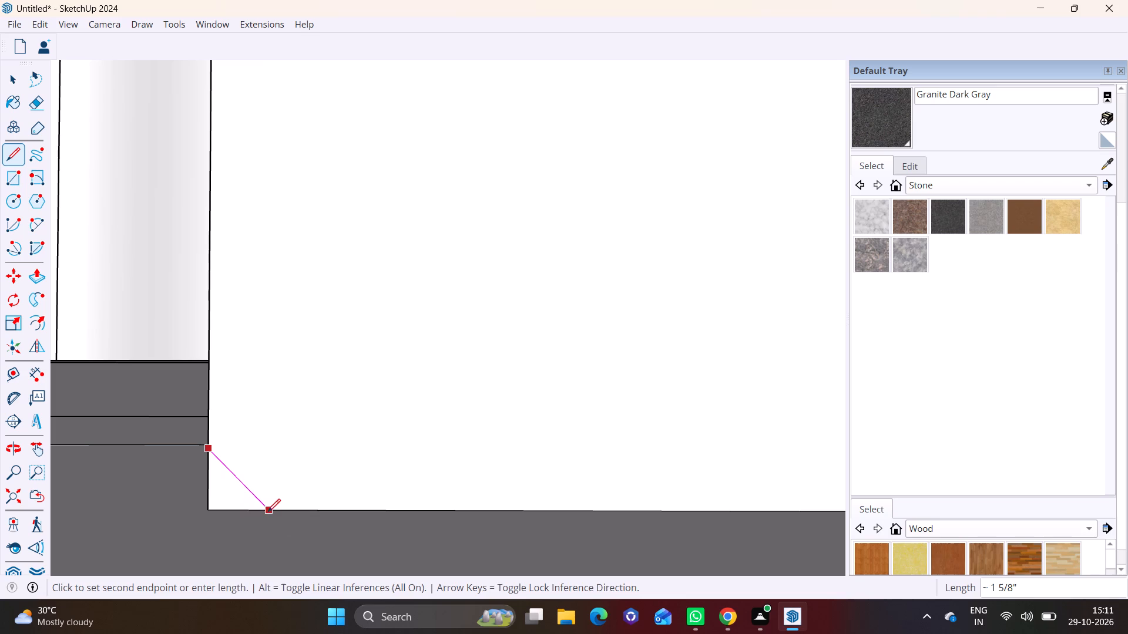
left_click(268, 511)
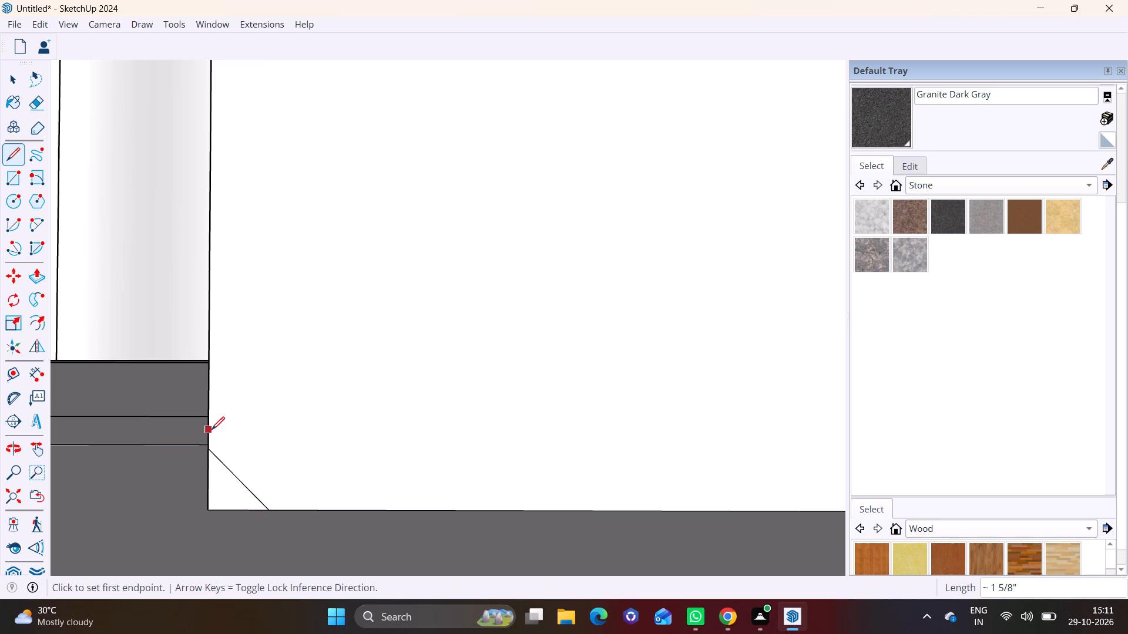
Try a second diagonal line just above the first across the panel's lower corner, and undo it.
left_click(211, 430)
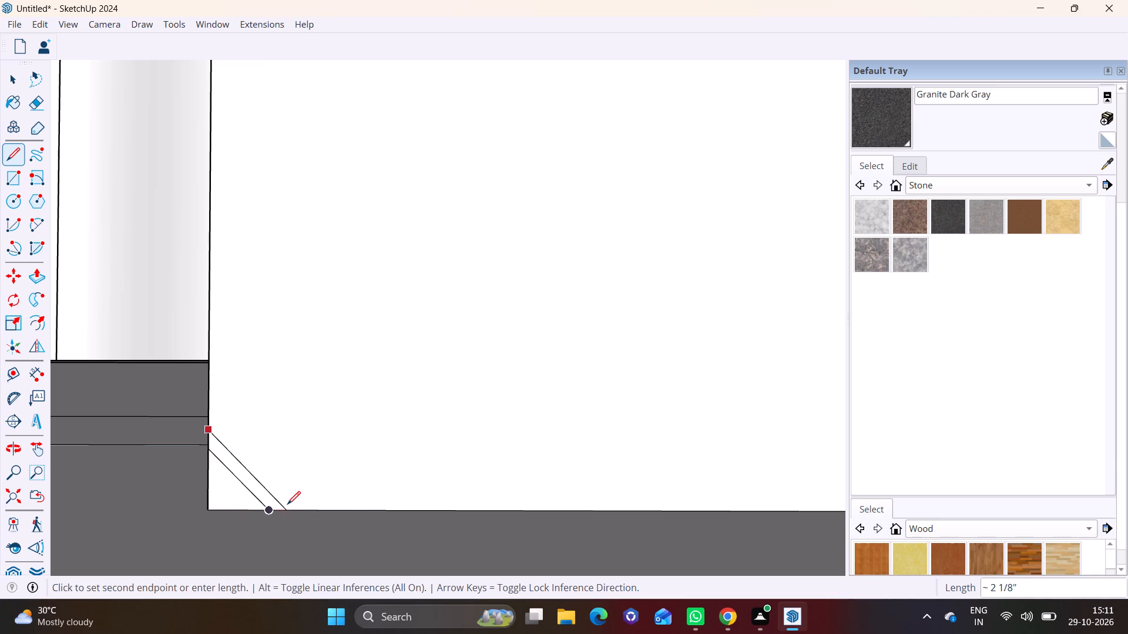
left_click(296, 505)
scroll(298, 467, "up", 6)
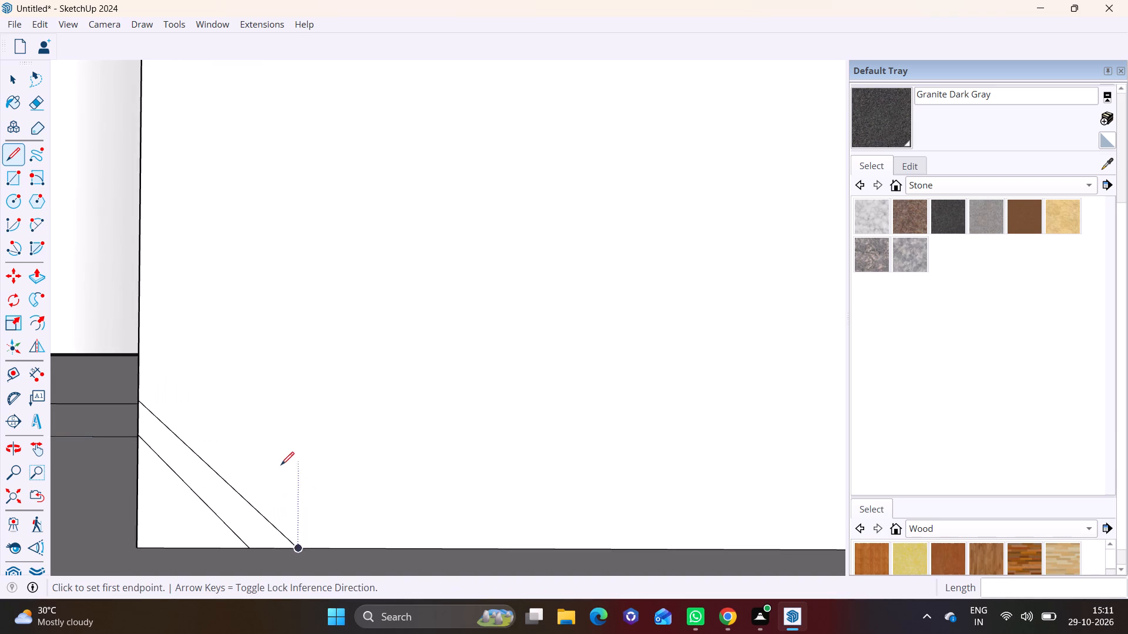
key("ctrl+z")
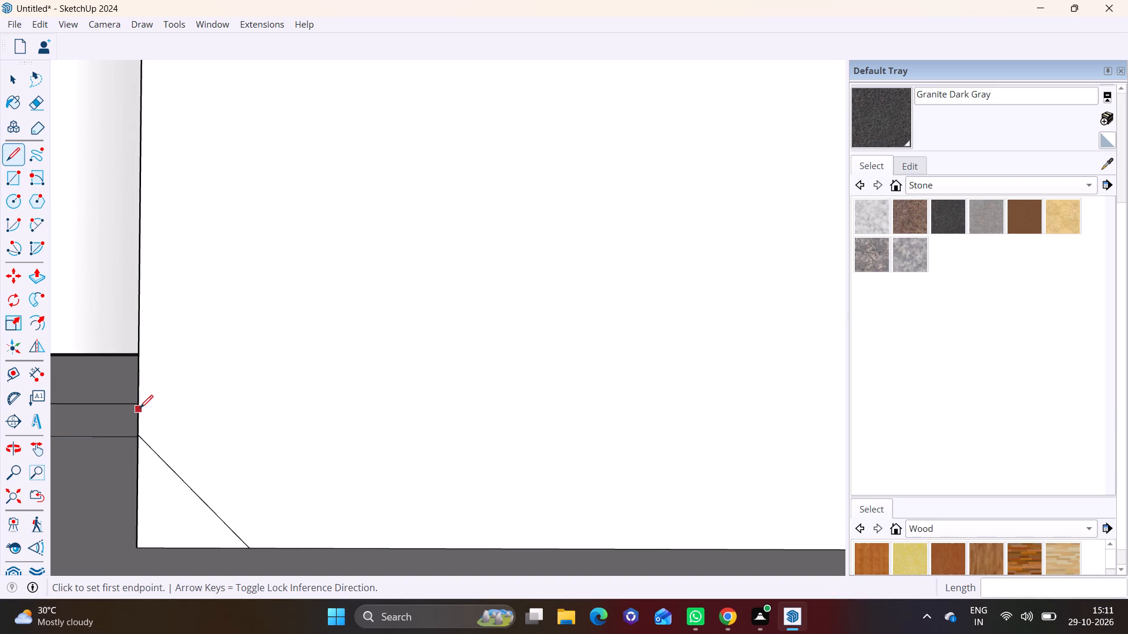
Draw a second diagonal line about 2 1/16" long, parallel to the first, across the panel's lower corner.
left_click(140, 408)
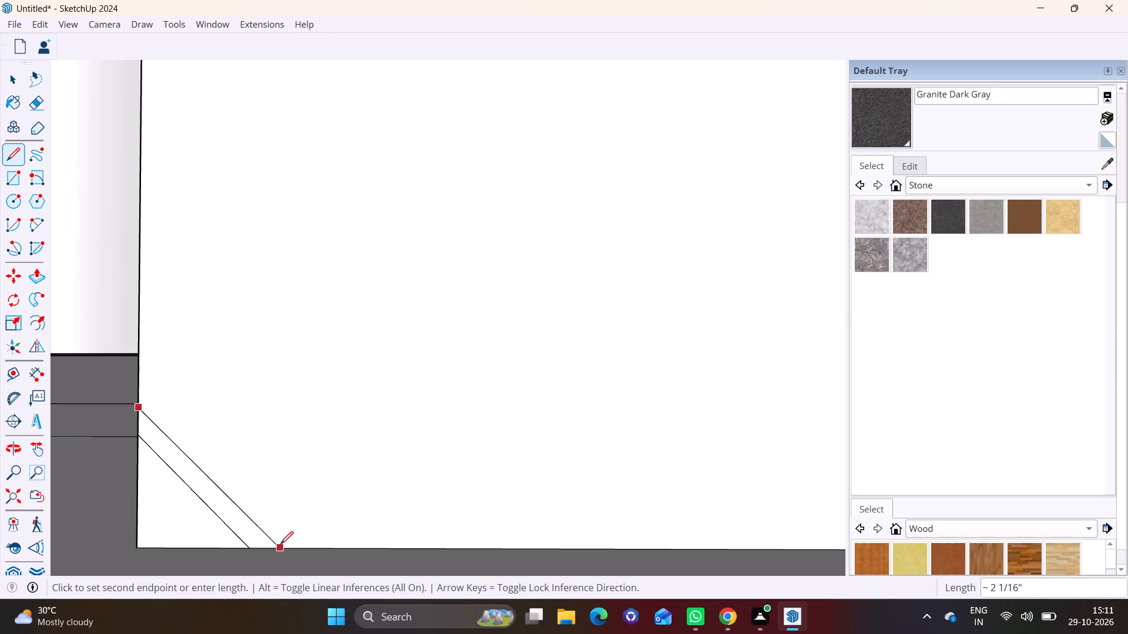
left_click(280, 544)
Draw another closely spaced pair of diagonal lines, about 2 11/16" and 3" long, farther out from the panel's lower corner.
scroll(251, 502, "down", 4)
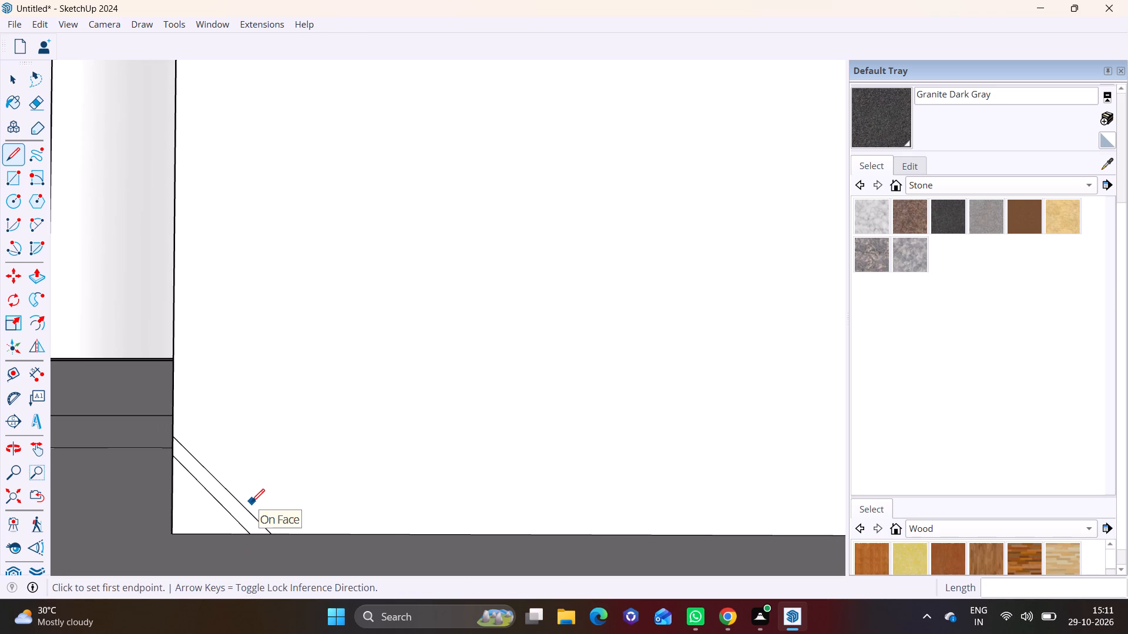
scroll(251, 502, "down", 3)
middle_click_drag(243, 501, 163, 503, "shift")
scroll(149, 491, "down", 1)
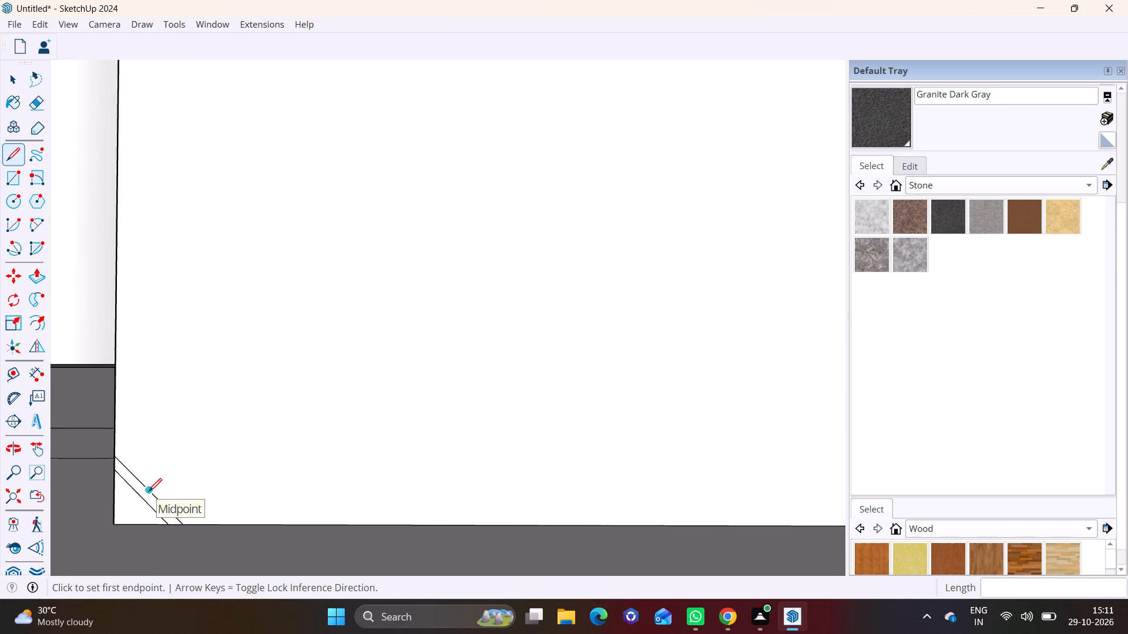
scroll(149, 491, "down", 2)
middle_click_drag(149, 491, 189, 496, "shift")
scroll(189, 494, "up", 5)
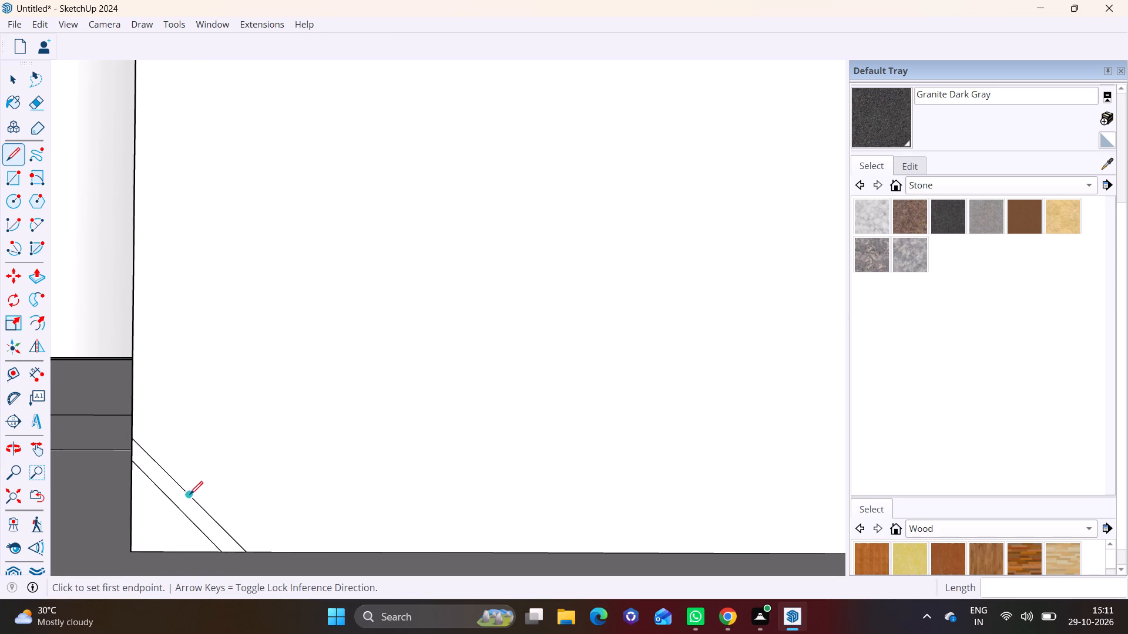
scroll(190, 494, "up", 3)
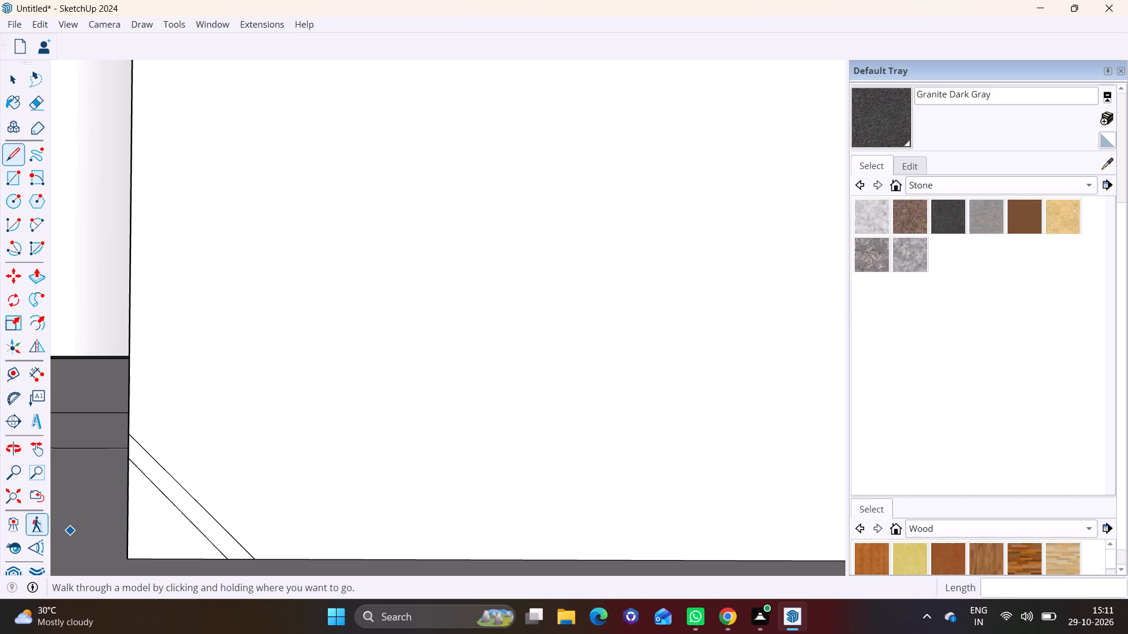
left_click(125, 403)
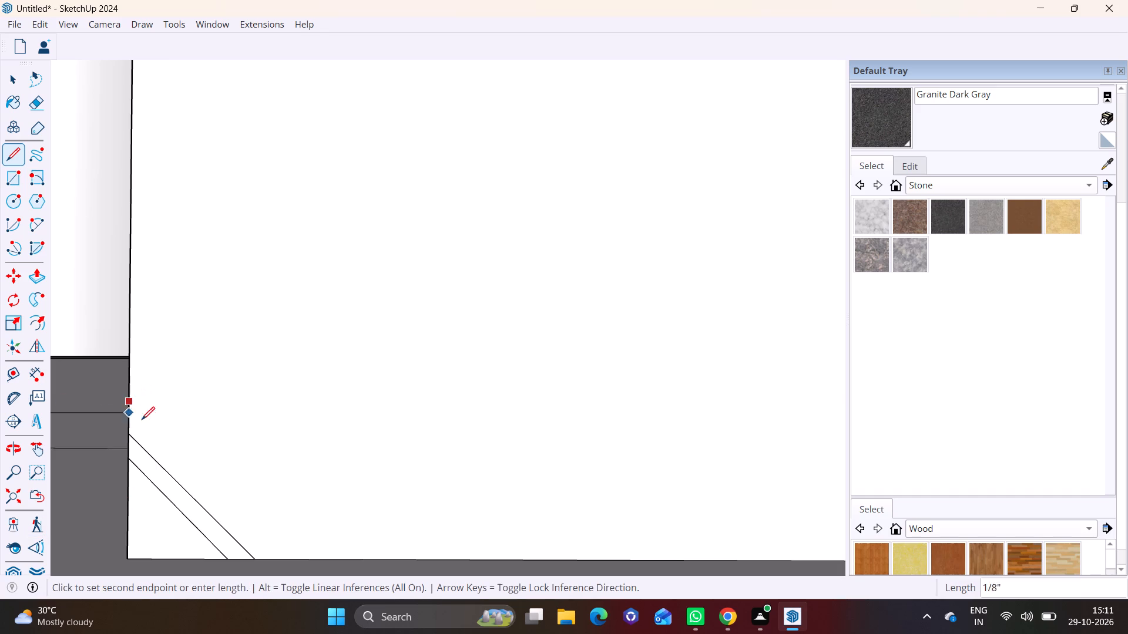
left_click(298, 561)
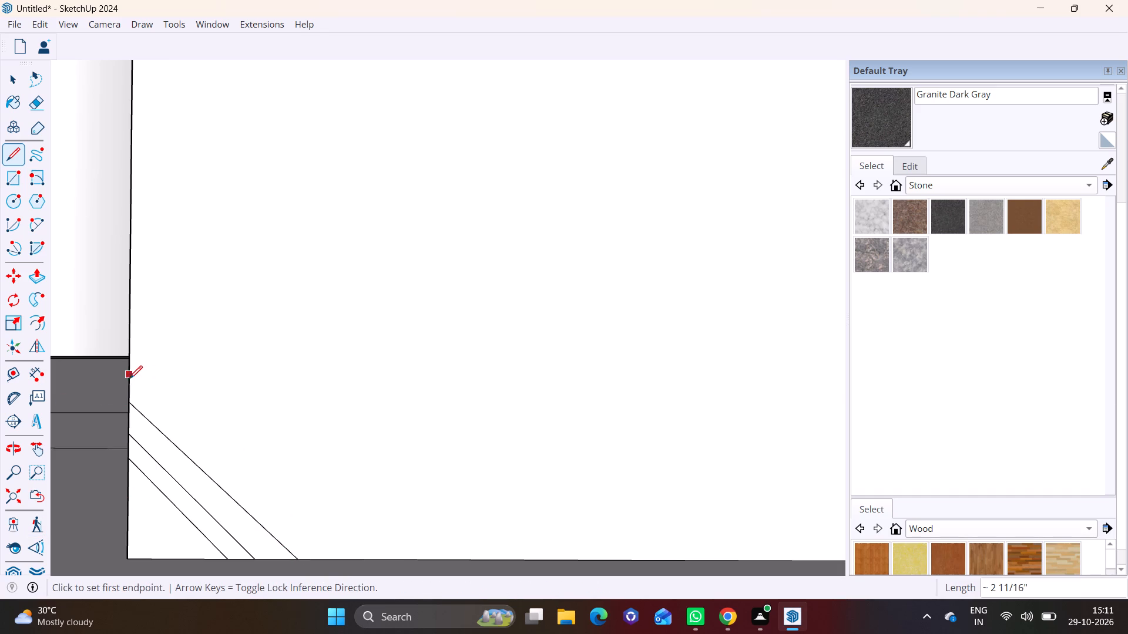
left_click(128, 382)
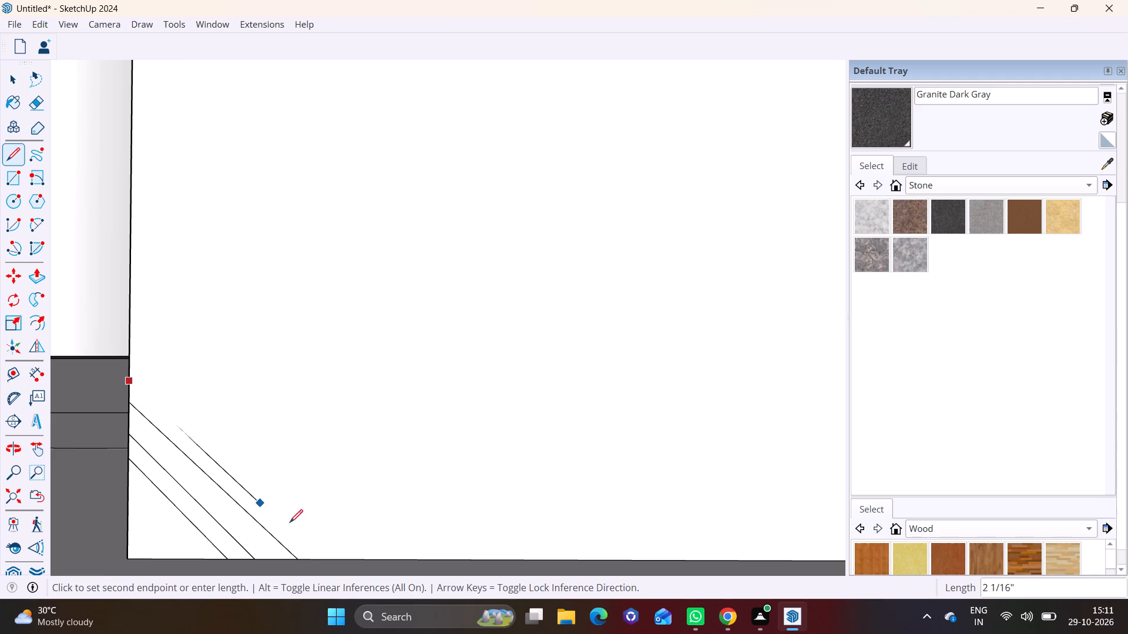
left_click(323, 553)
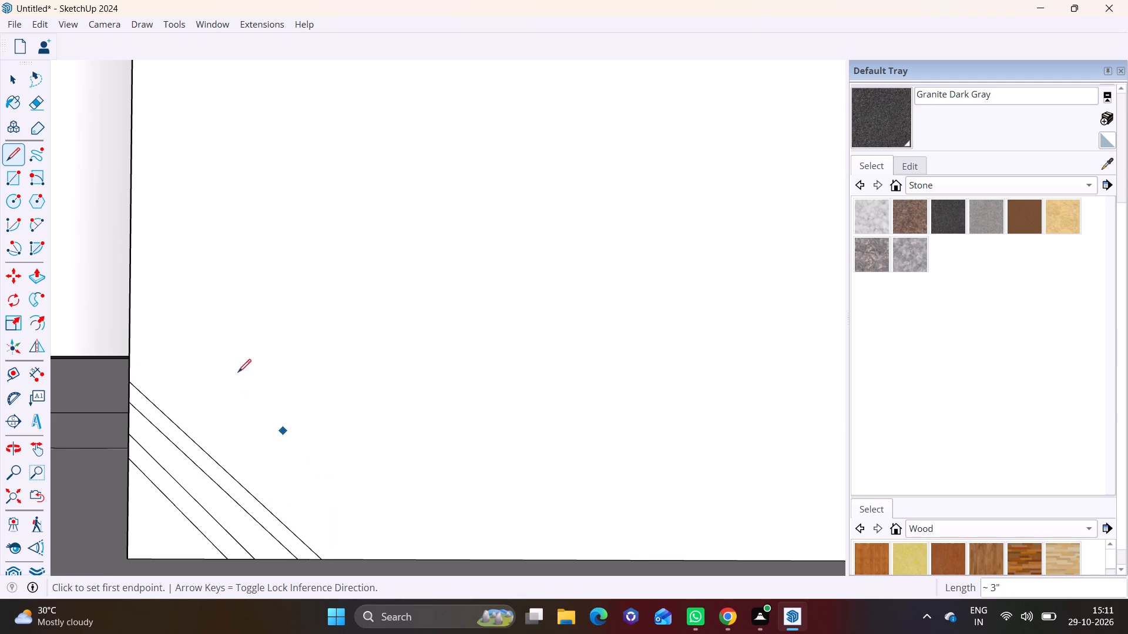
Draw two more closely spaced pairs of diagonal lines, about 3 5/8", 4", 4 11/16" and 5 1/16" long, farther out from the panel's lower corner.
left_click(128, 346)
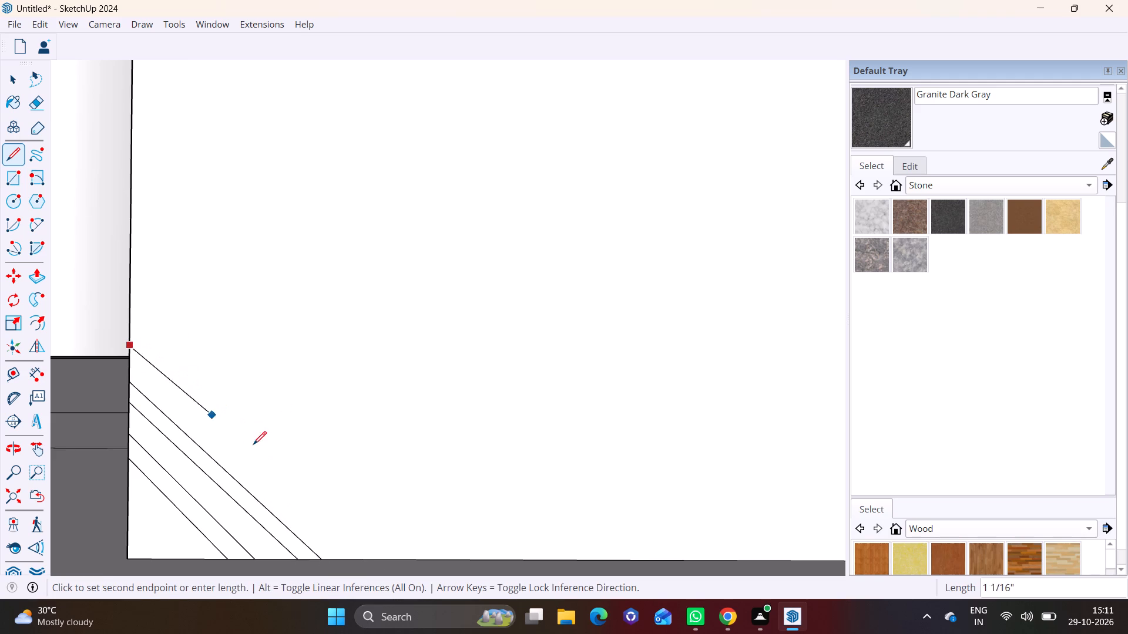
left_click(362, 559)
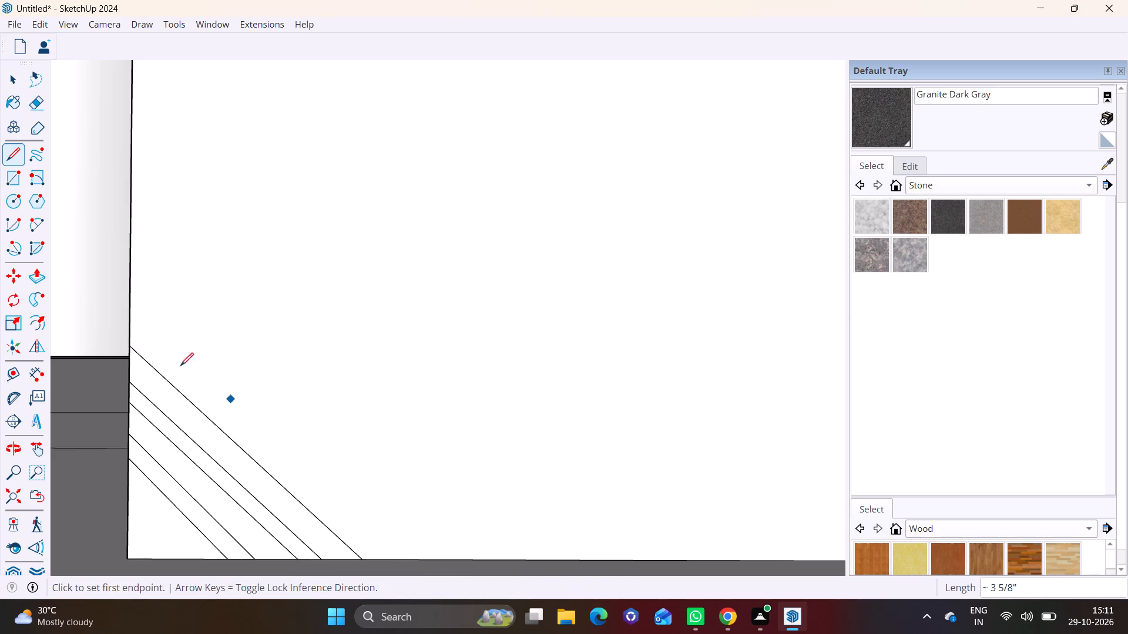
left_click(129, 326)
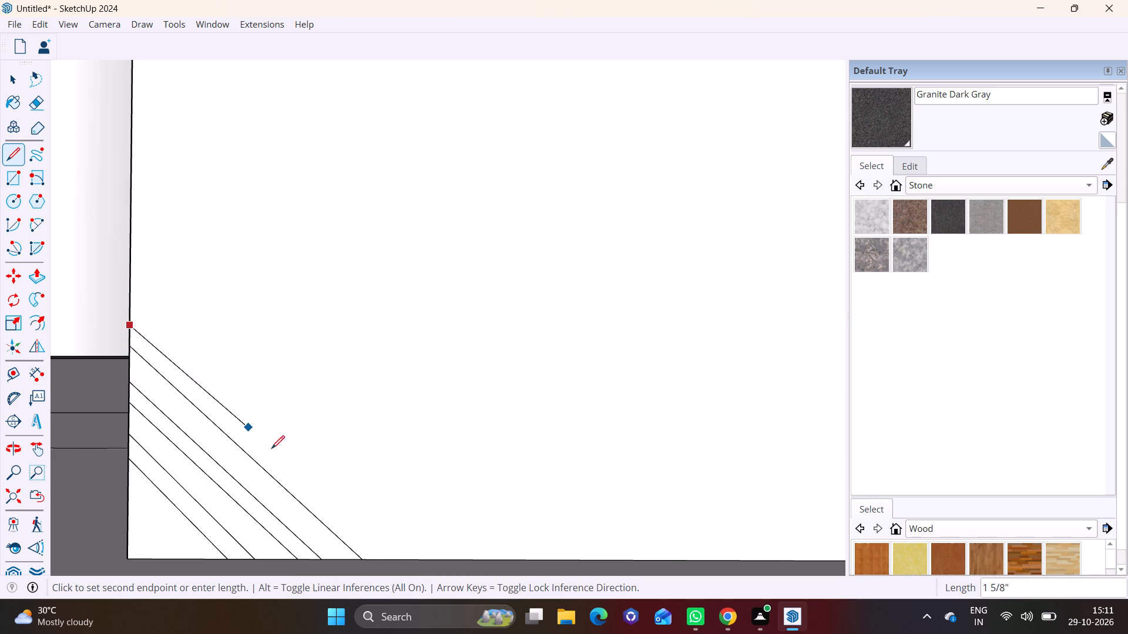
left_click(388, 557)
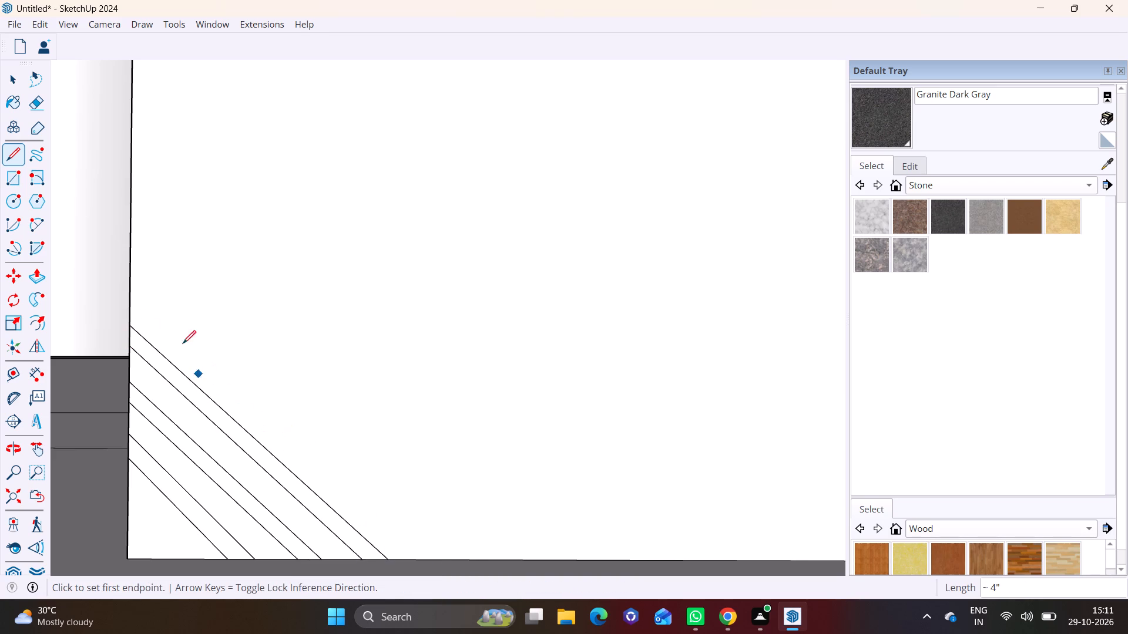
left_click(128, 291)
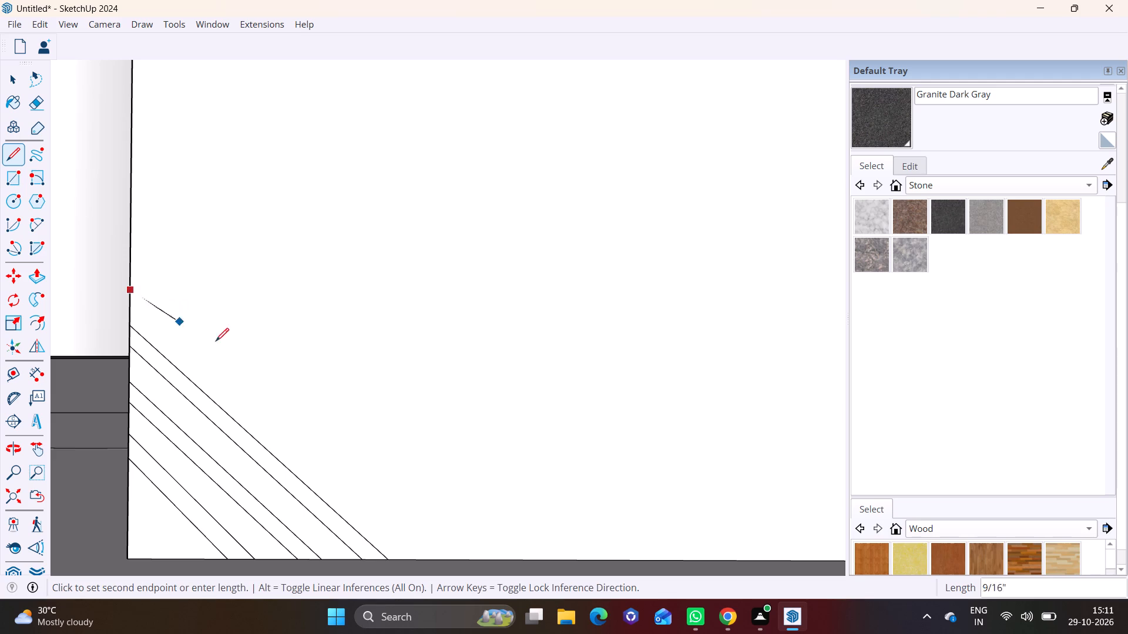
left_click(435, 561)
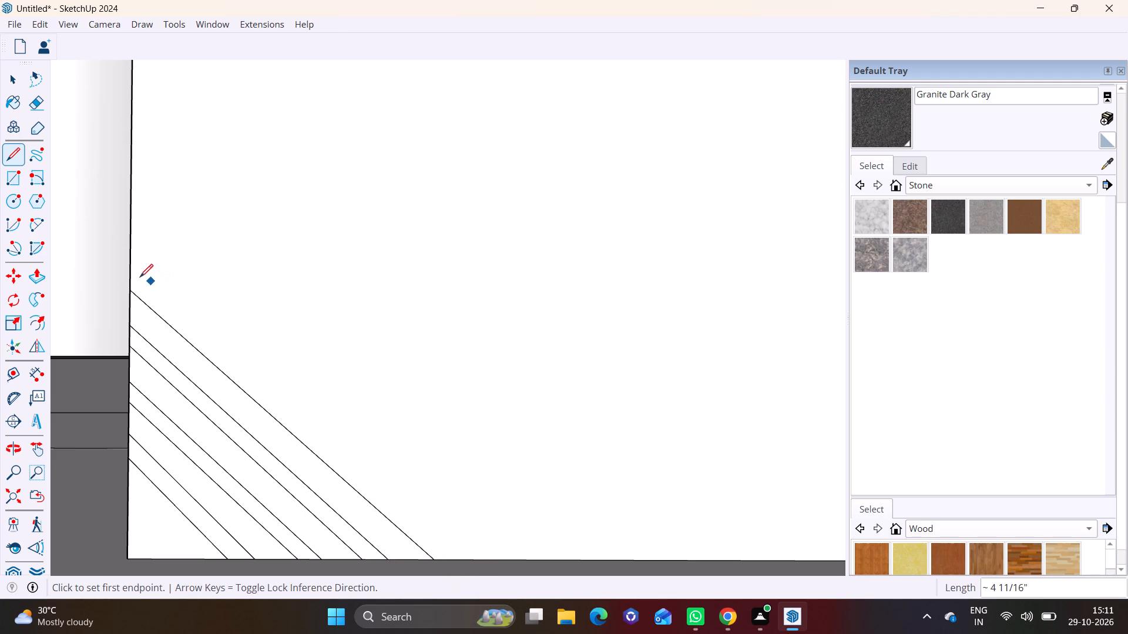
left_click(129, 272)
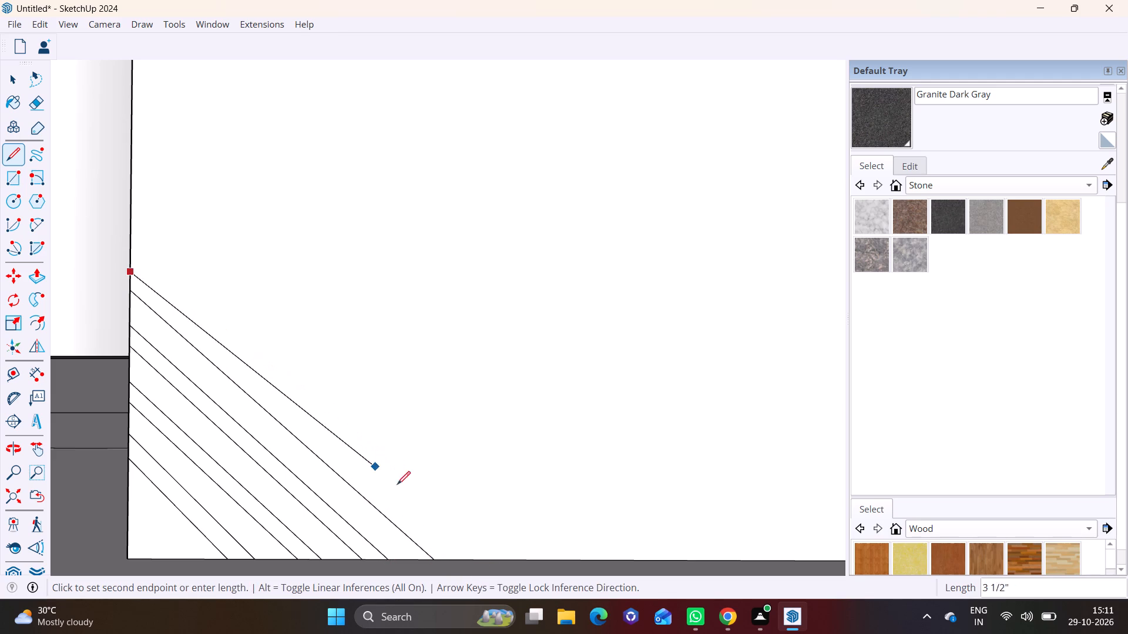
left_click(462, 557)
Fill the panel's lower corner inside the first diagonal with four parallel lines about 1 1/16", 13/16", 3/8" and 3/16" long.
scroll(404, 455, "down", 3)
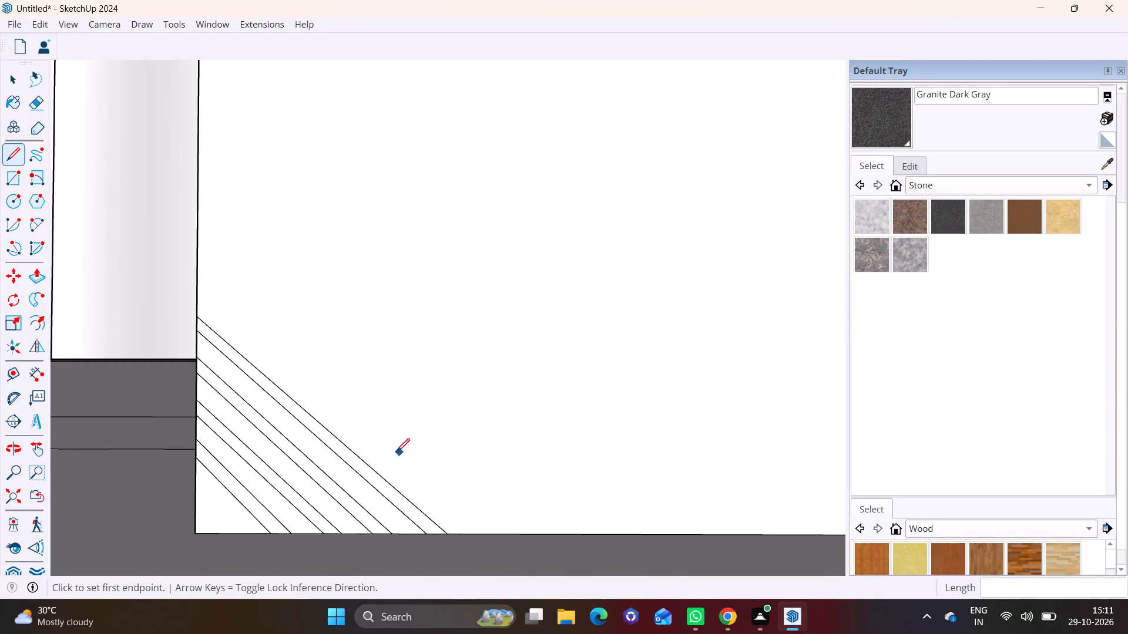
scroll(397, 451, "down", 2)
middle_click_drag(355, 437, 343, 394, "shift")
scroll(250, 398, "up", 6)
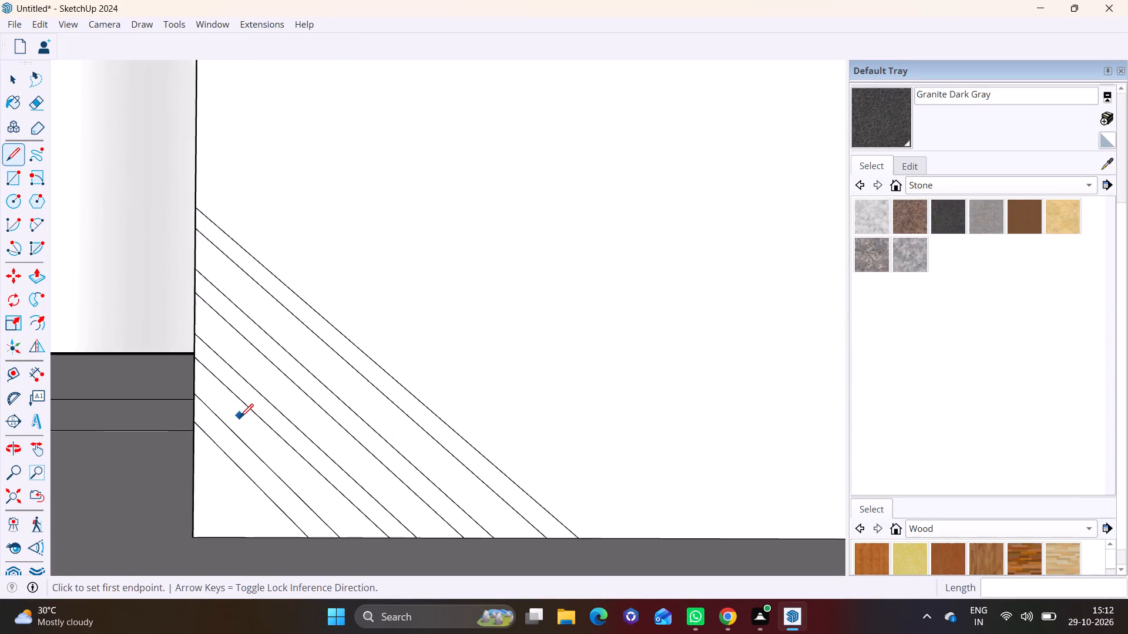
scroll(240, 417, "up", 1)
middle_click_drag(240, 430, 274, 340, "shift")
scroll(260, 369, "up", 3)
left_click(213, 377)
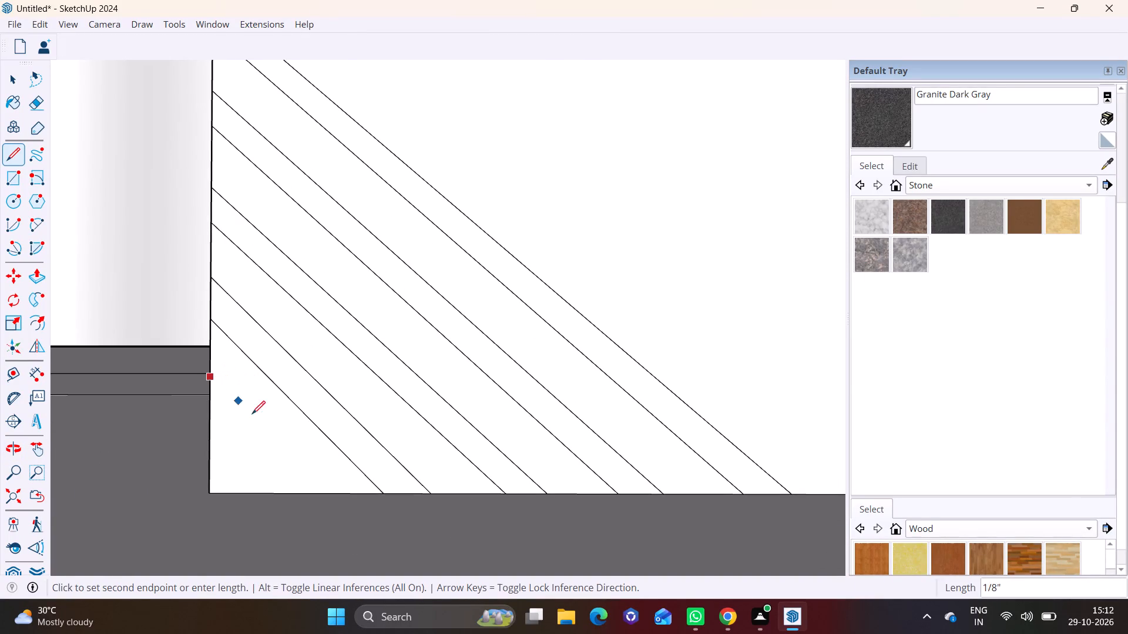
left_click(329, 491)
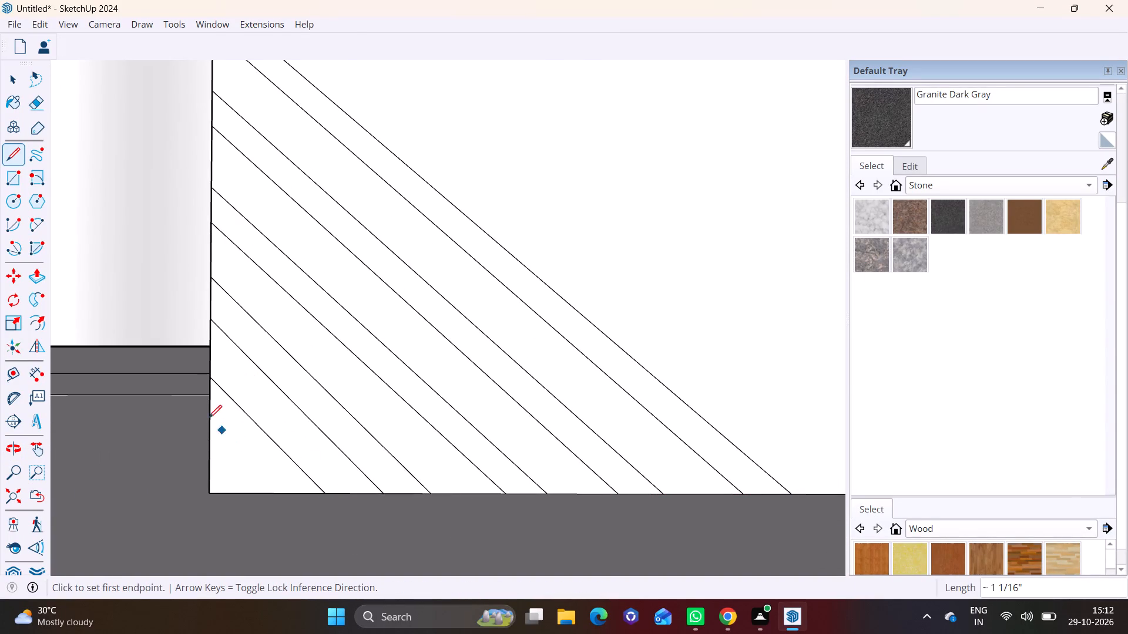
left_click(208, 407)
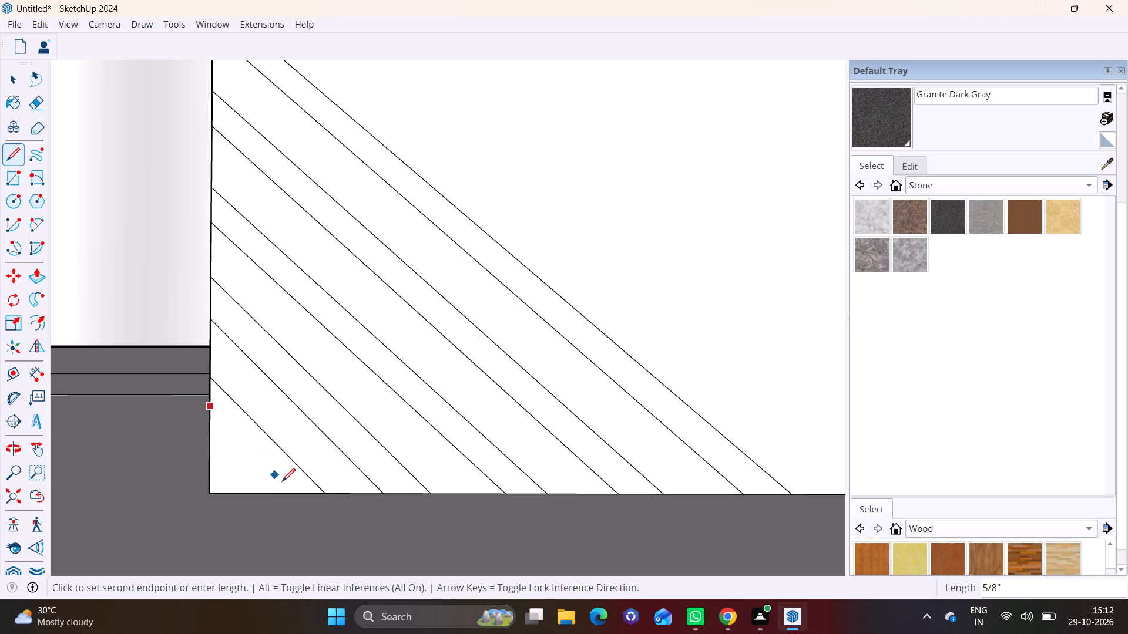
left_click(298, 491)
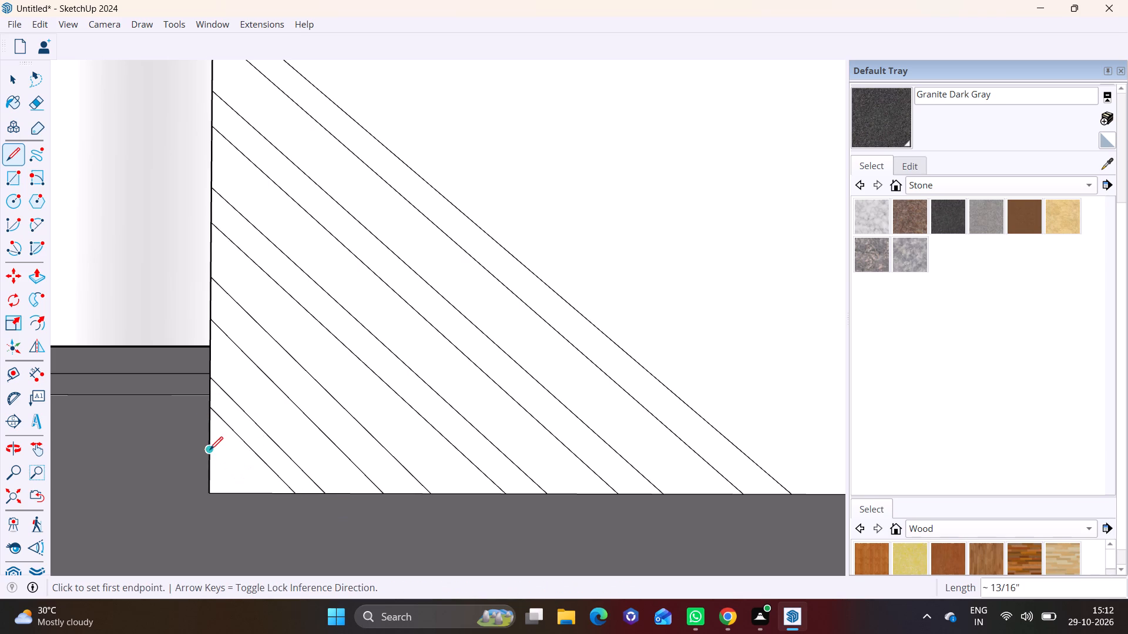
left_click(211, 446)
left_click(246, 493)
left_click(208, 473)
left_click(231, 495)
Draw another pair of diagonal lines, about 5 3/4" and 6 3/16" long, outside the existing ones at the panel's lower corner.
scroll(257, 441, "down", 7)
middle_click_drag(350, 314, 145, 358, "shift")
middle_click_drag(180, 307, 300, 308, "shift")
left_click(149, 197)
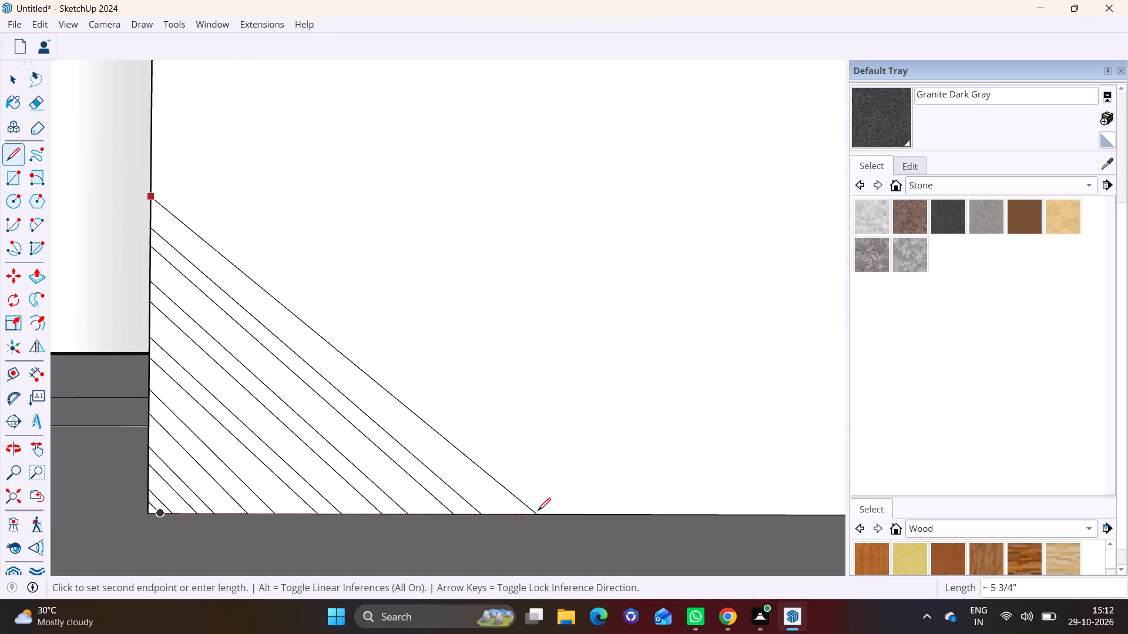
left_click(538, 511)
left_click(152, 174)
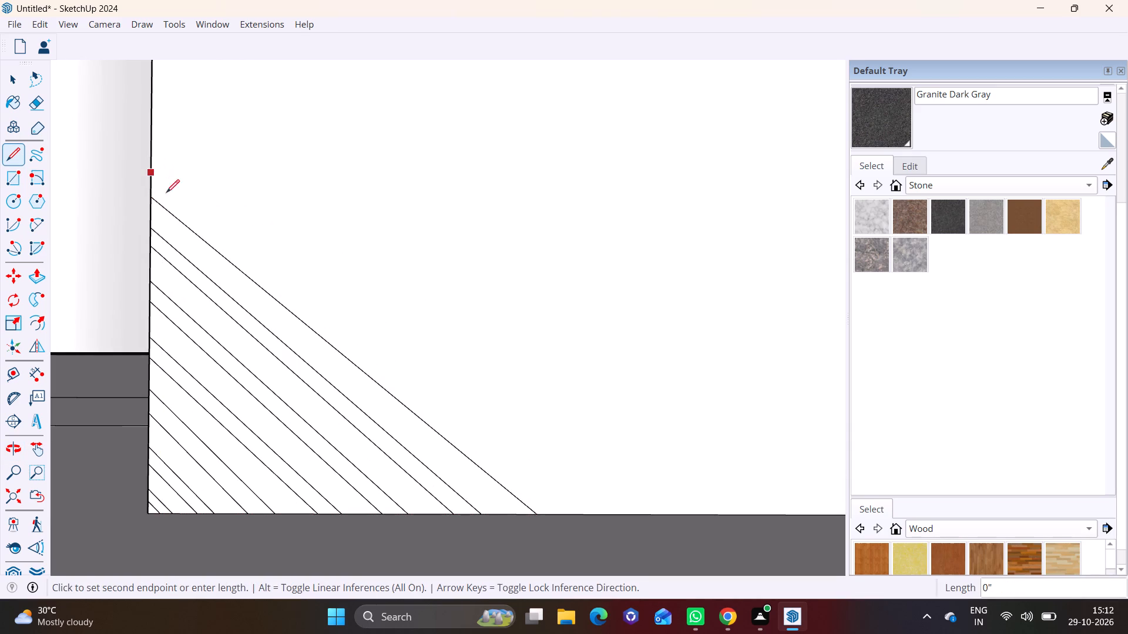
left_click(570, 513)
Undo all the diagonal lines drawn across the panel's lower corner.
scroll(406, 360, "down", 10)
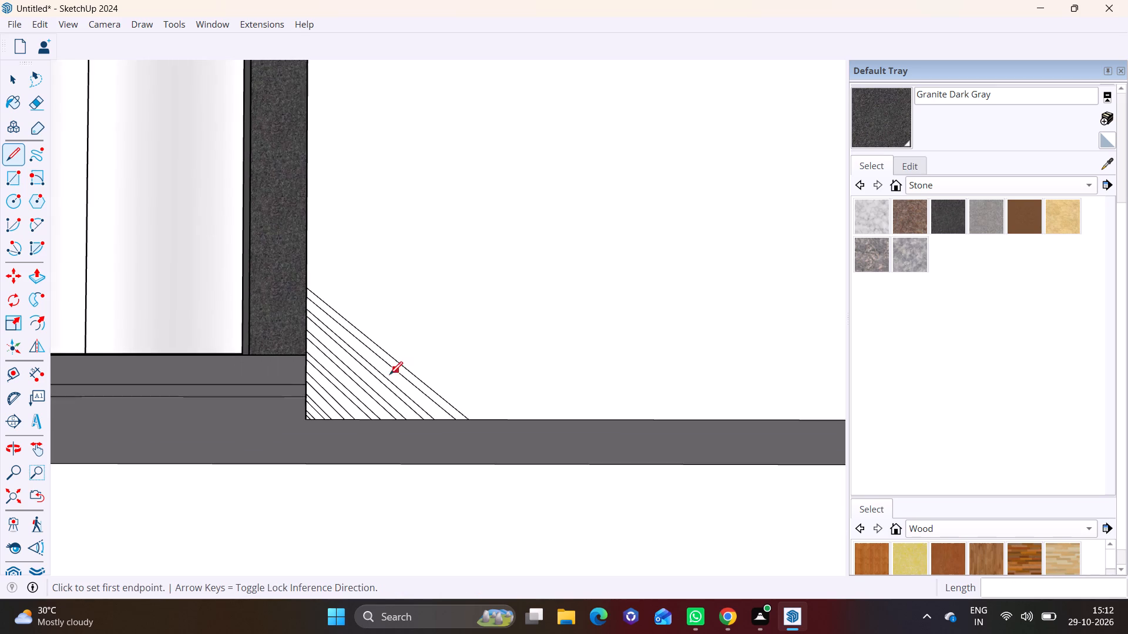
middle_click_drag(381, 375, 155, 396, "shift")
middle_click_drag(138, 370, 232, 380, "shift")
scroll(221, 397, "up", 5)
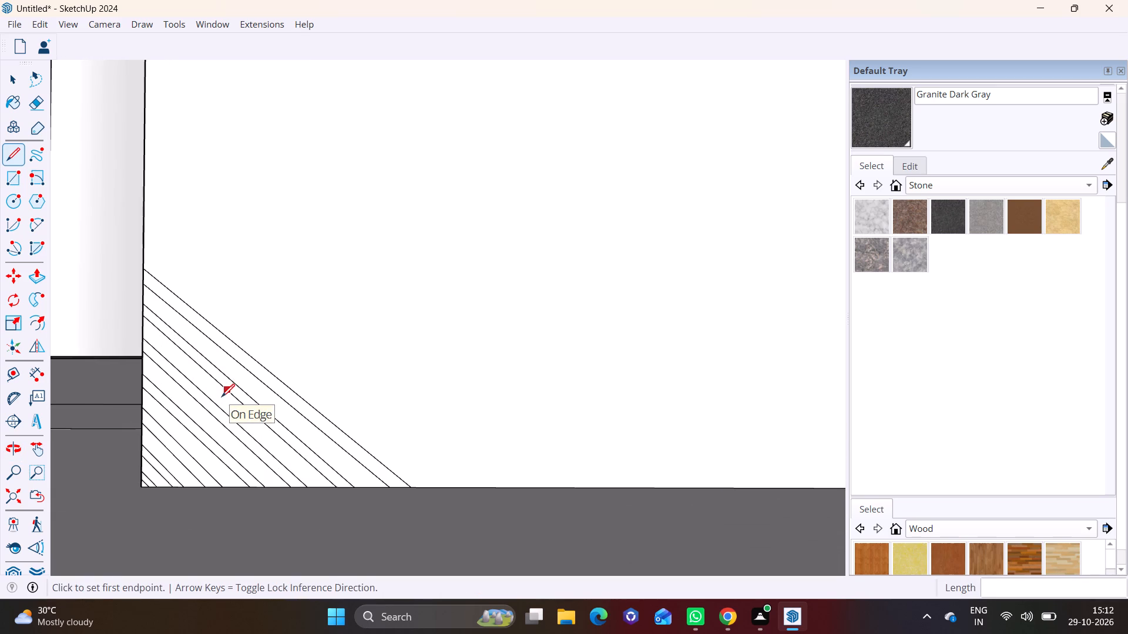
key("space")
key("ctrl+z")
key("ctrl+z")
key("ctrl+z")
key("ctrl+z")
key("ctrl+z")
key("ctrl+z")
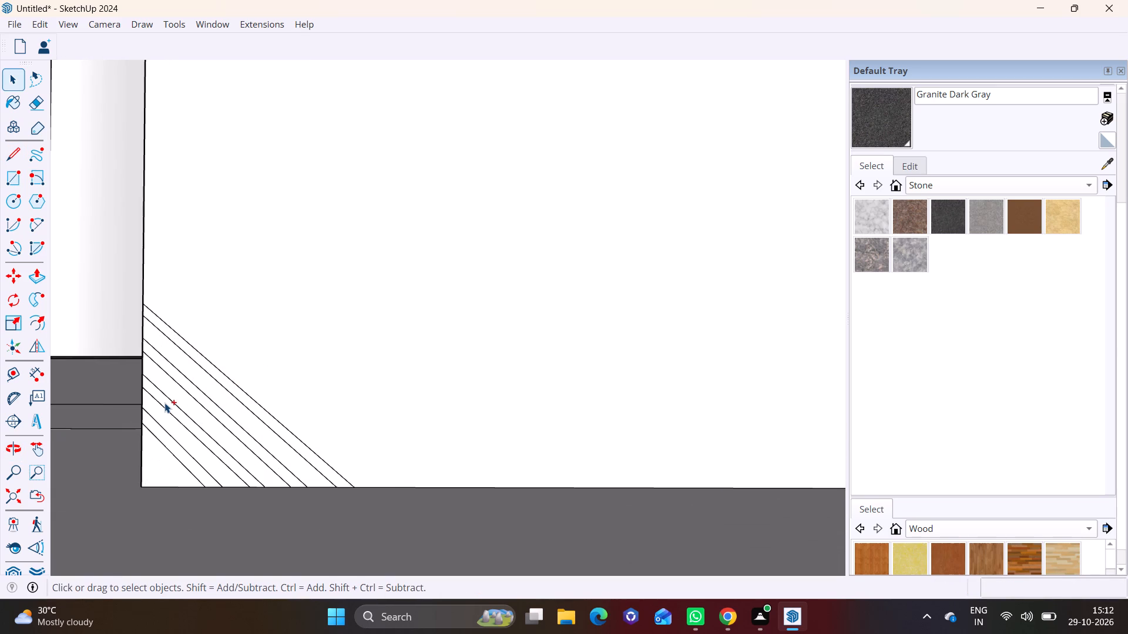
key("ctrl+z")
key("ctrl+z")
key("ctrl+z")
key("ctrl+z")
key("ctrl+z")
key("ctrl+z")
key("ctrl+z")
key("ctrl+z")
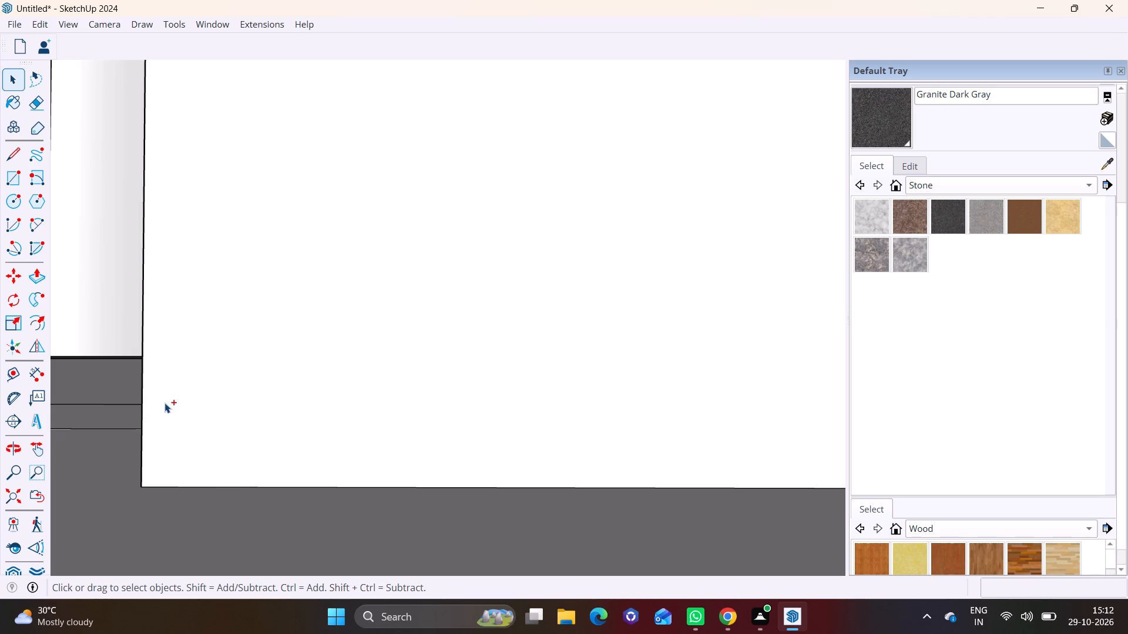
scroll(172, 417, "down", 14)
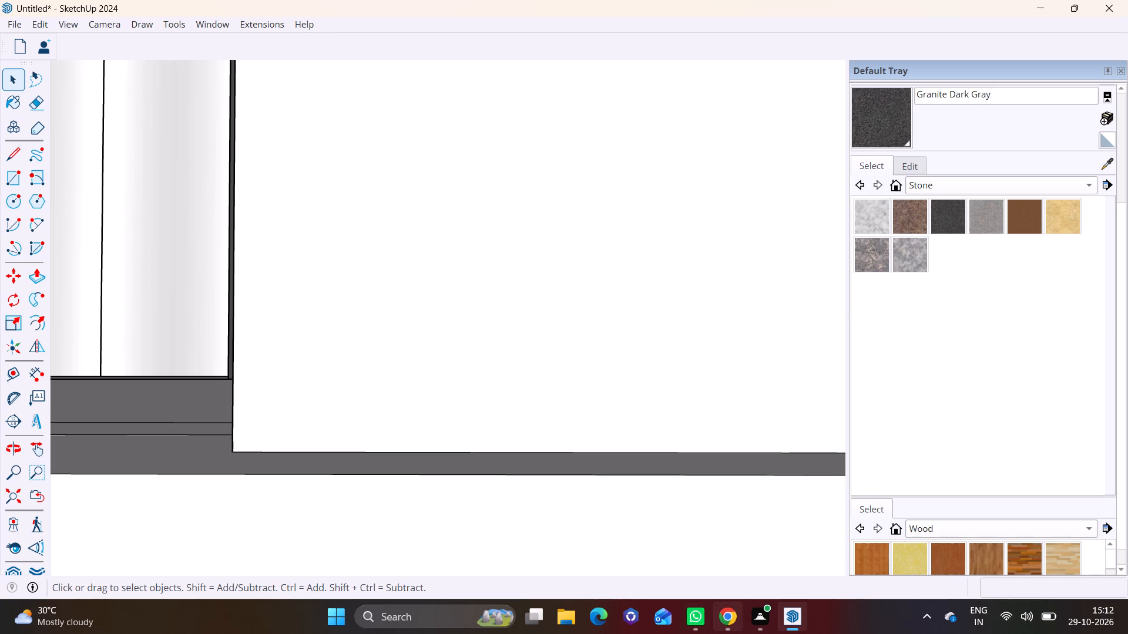
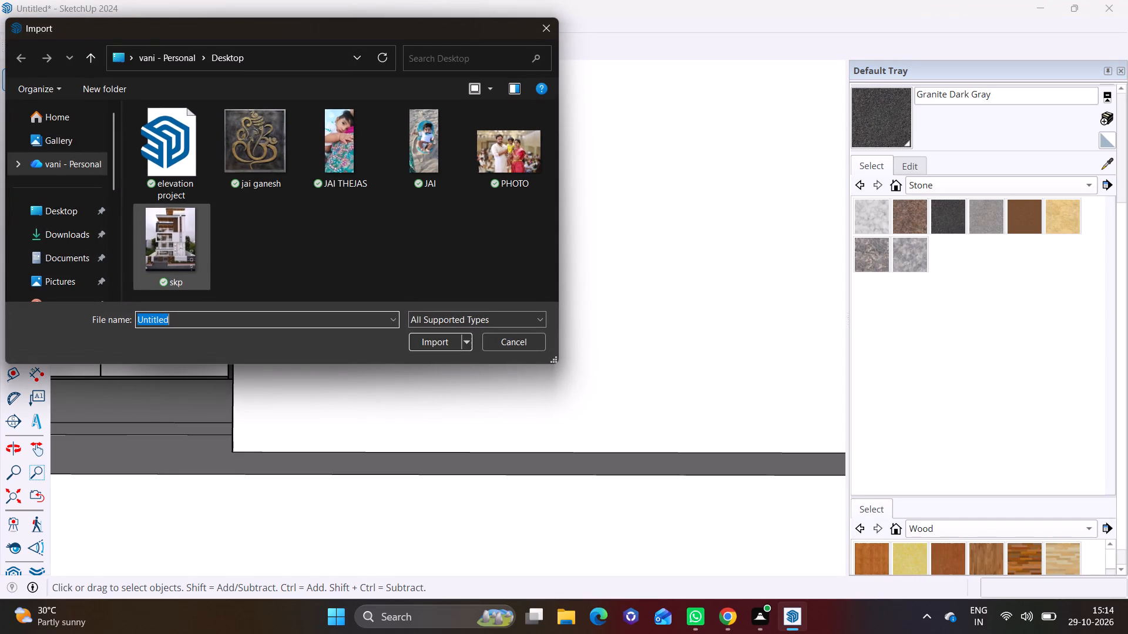
Import the wood JPG from Downloads as an image and place it across the recessed wall beside the elevators, about 9' 5 1/2" wide.
left_click(59, 235)
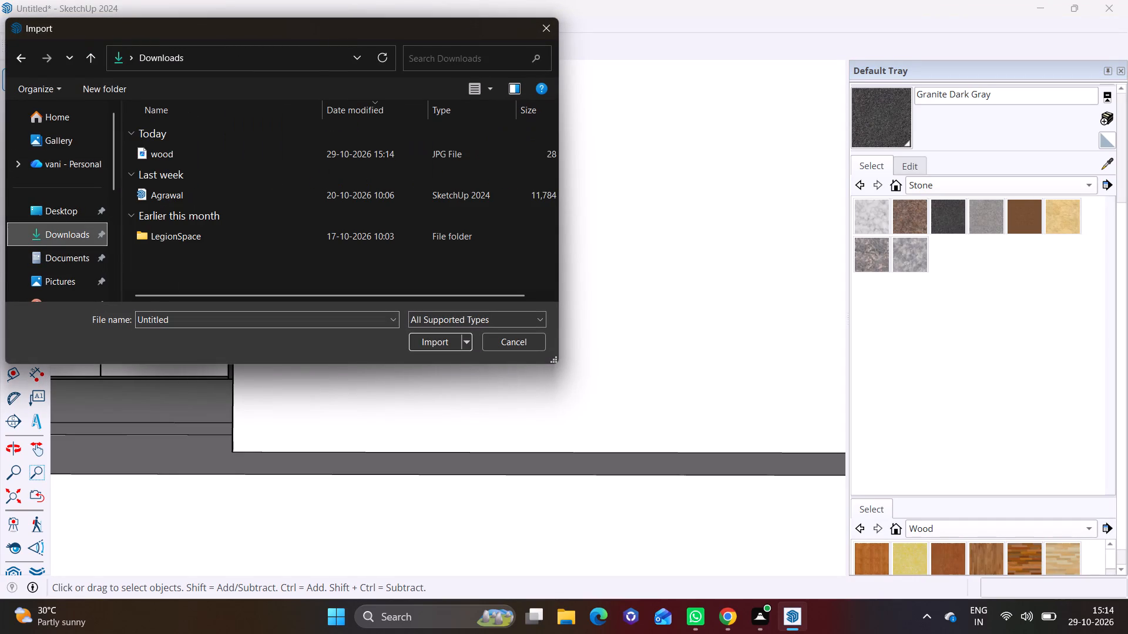
left_click(159, 153)
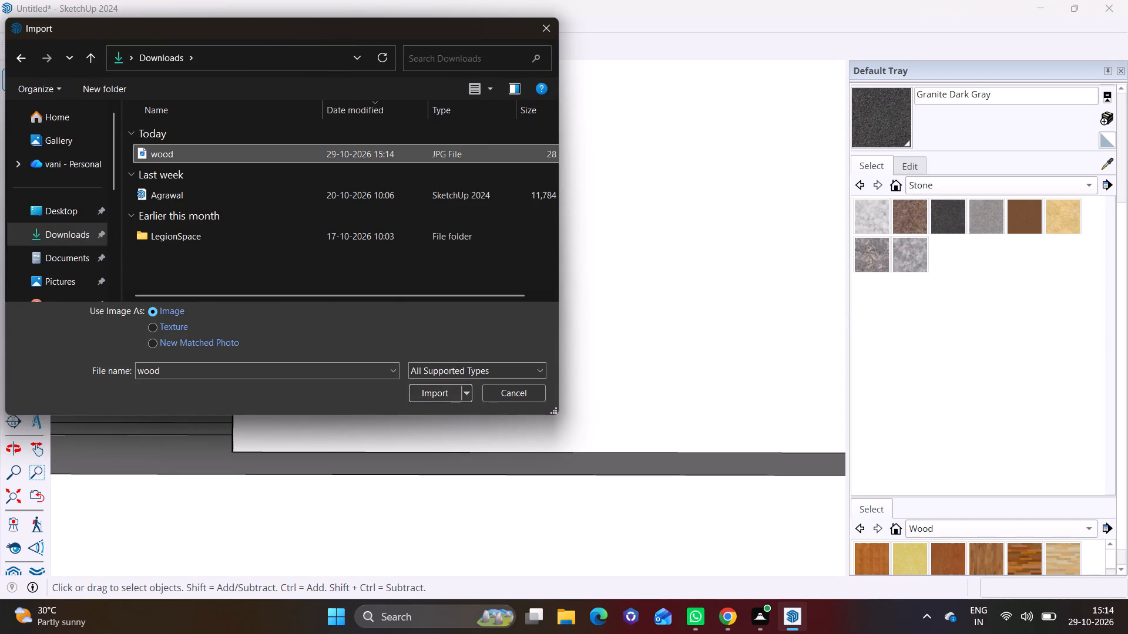
left_click(435, 395)
scroll(354, 412, "down", 9)
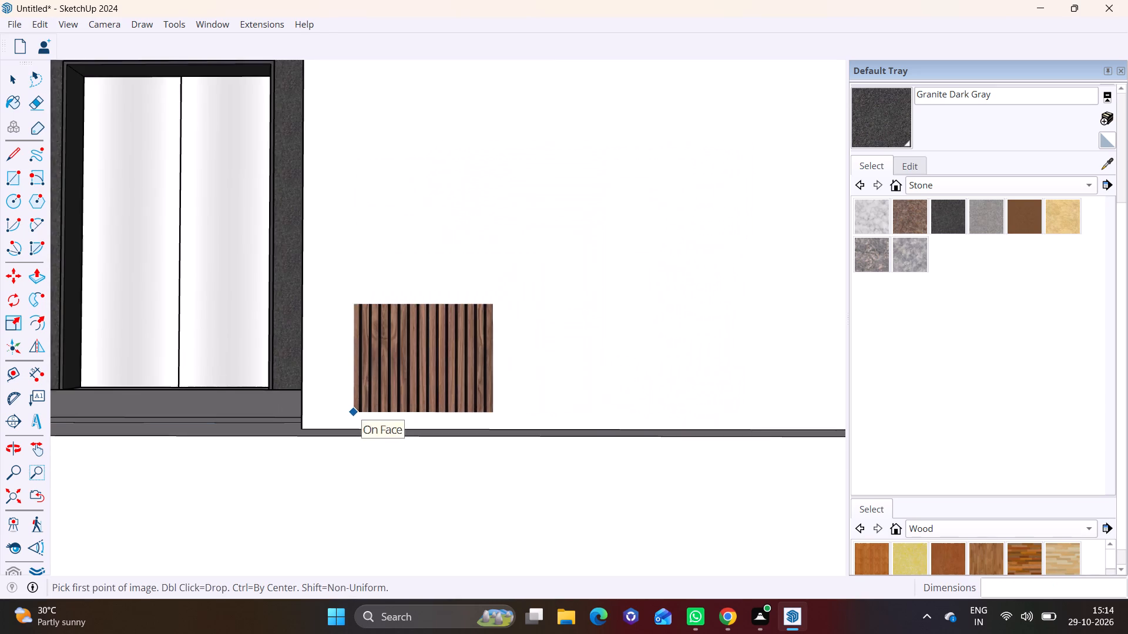
middle_click_drag(330, 420, 301, 606, "shift")
scroll(314, 443, "down", 15)
scroll(330, 312, "up", 1, "shift")
middle_click_drag(325, 341, 342, 451, "shift")
scroll(338, 332, "up", 7)
left_click(298, 302)
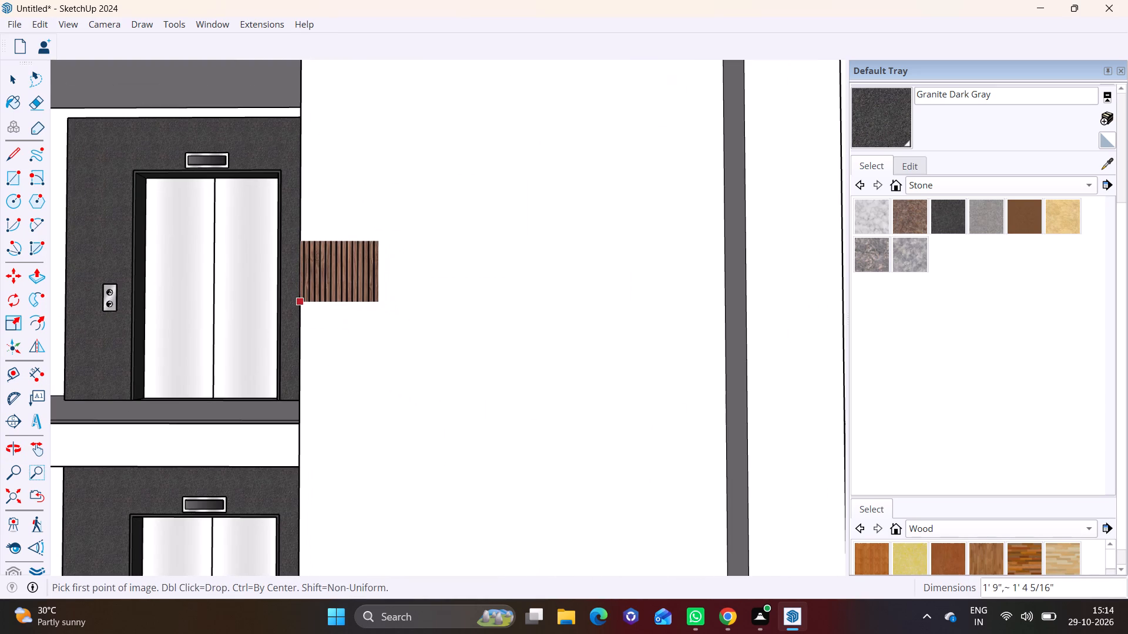
scroll(313, 309, "up", 4)
scroll(575, 350, "down", 6)
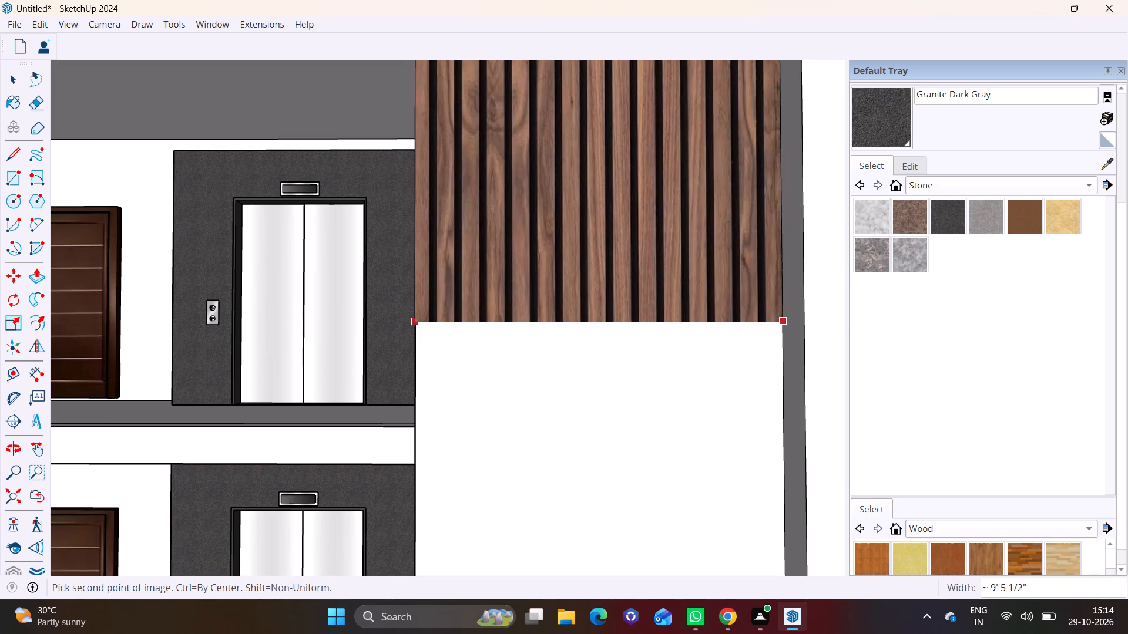
left_click(780, 316)
Scale the wood slat image downward by a factor of about 2.88 so it reaches the bottom edge of the recessed wall.
scroll(674, 338, "down", 7)
scroll(475, 346, "down", 1, "shift")
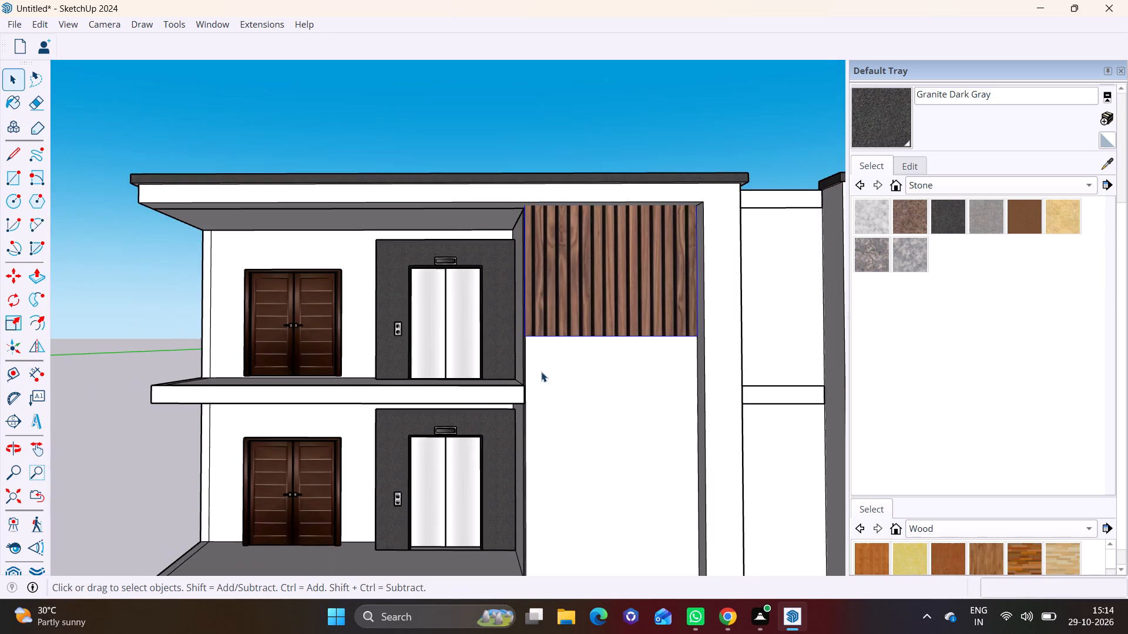
middle_click_drag(543, 376, 276, 323, "shift")
key("space")
left_click(336, 272)
scroll(326, 283, "up", 3)
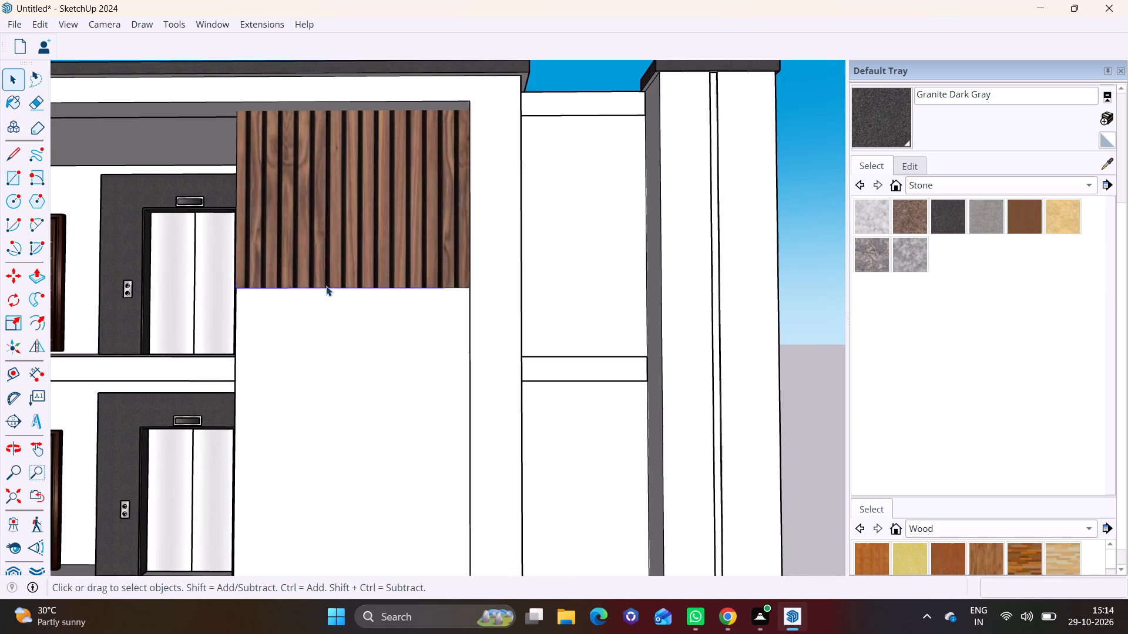
middle_click_drag(326, 286, 573, 321)
scroll(564, 320, "up", 3)
left_click(539, 298)
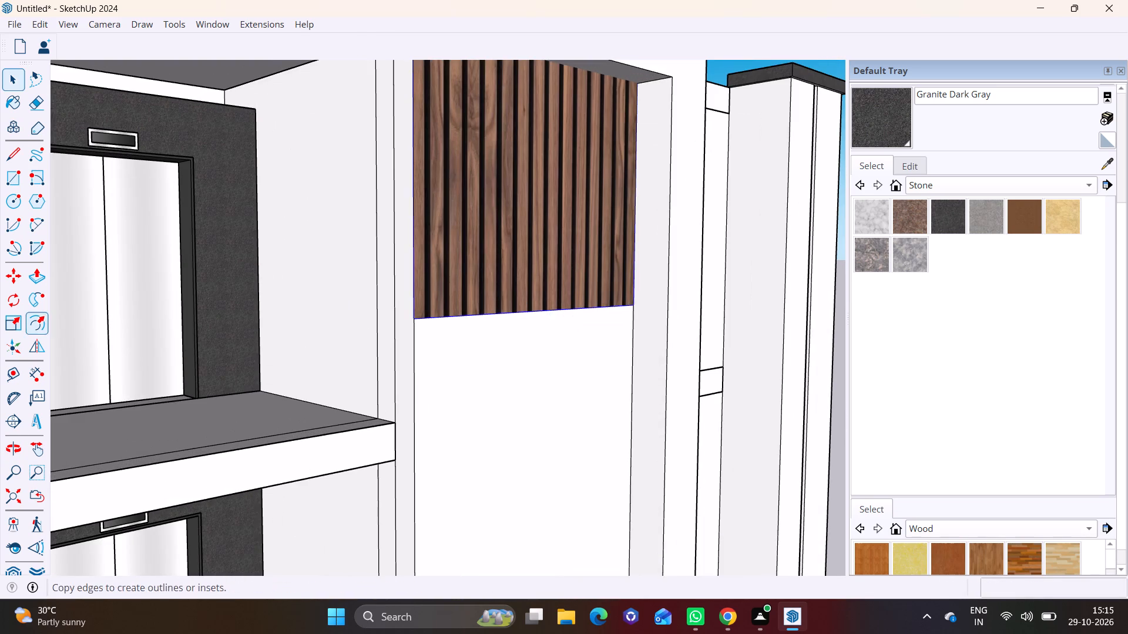
left_click(15, 318)
middle_click_drag(525, 313, 495, 244)
scroll(511, 267, "up", 3)
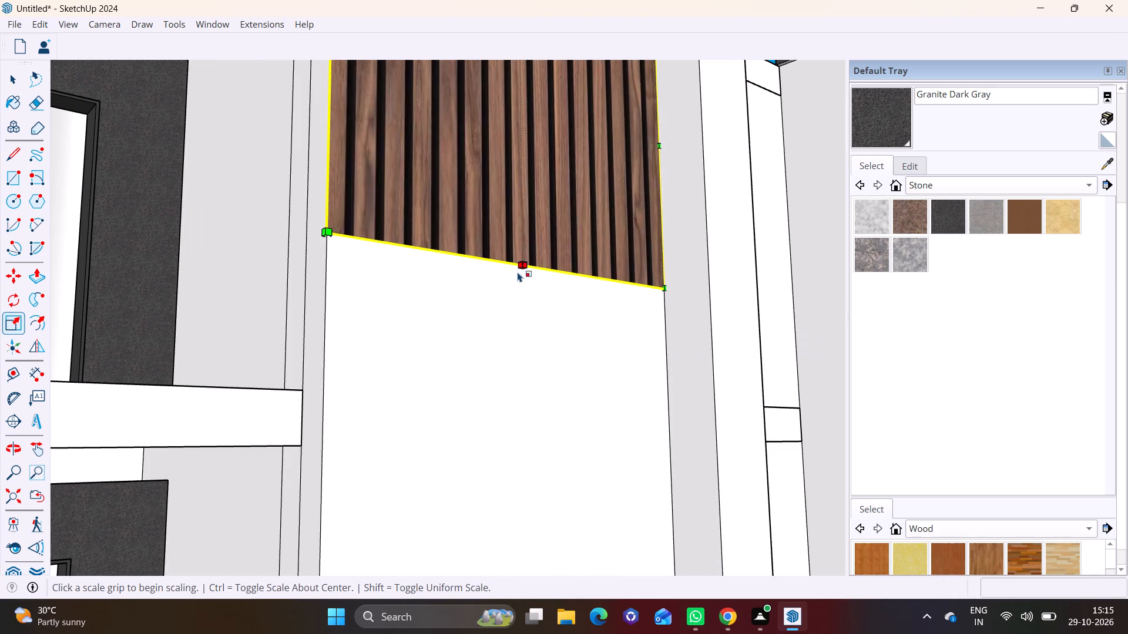
left_click(506, 274)
left_click(528, 266)
scroll(484, 474, "down", 7)
middle_click_drag(483, 486, 459, 369, "shift")
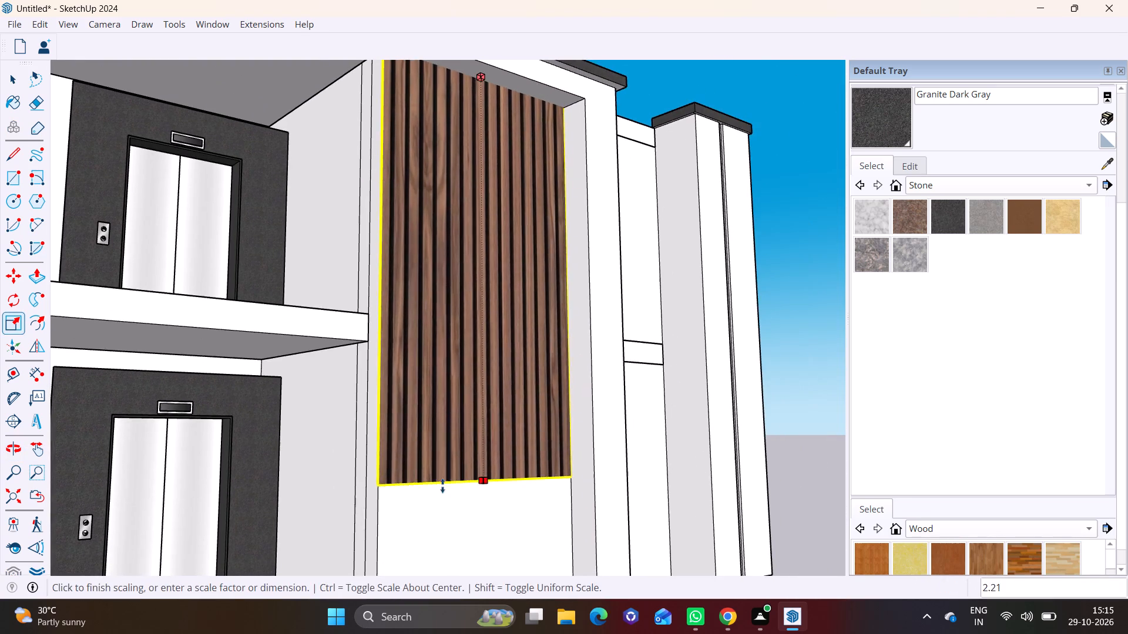
middle_click_drag(445, 492, 459, 342, "shift")
left_click(477, 466)
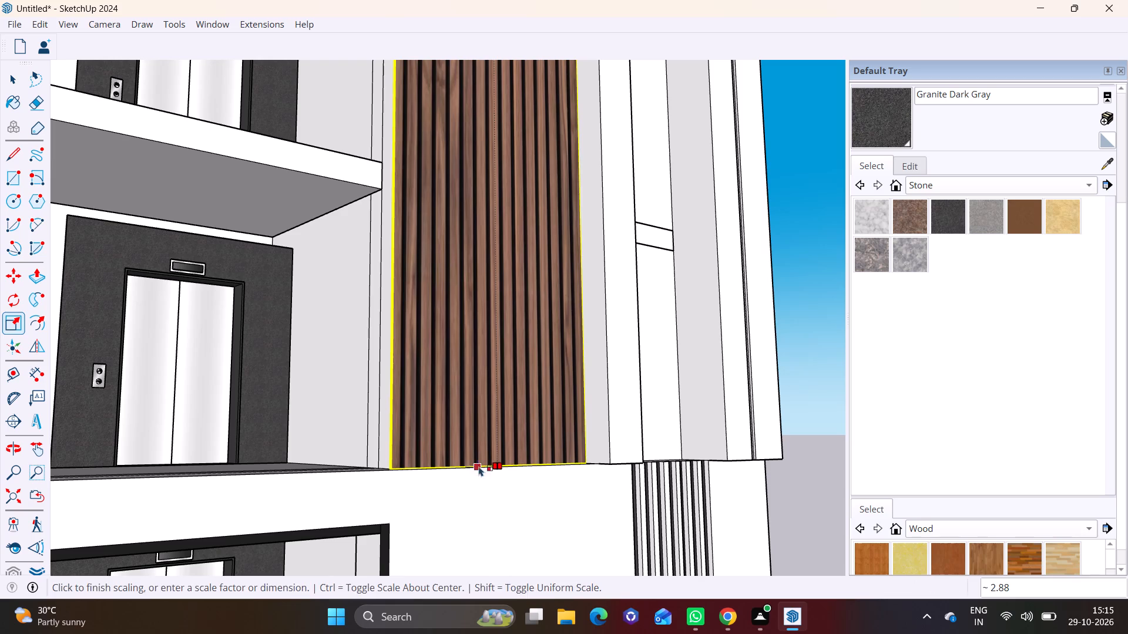
key("space")
left_click(779, 473)
Examine the slatted wood cladding and the rest of the upper front facade.
middle_click_drag(781, 471, 556, 530)
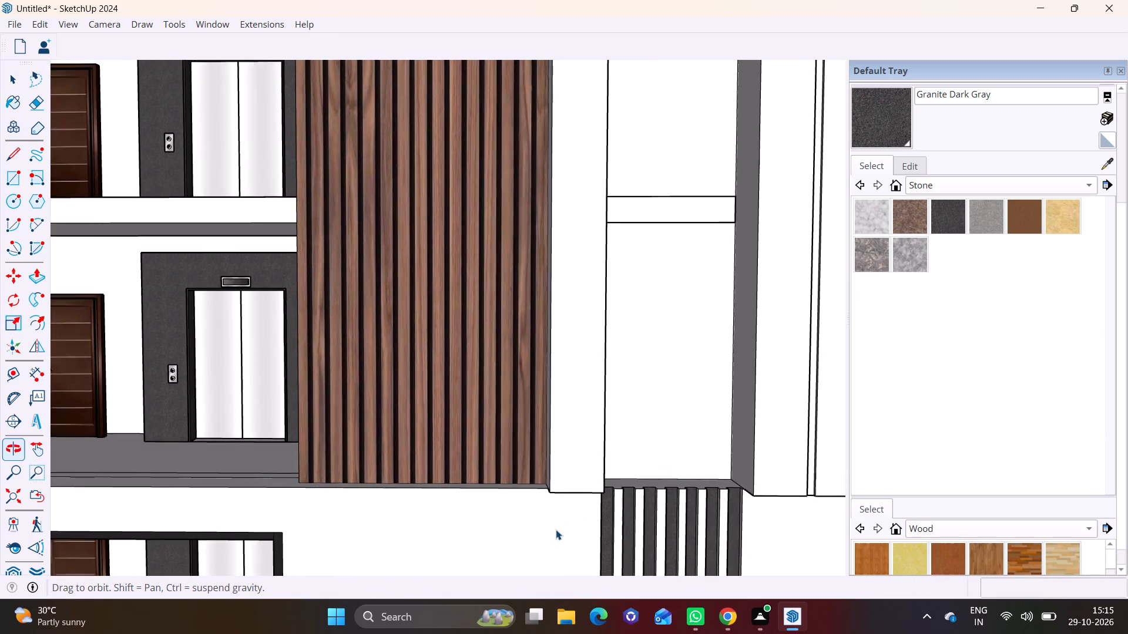
middle_click_drag(556, 530, 559, 532)
scroll(507, 493, "down", 13)
scroll(517, 419, "up", 12)
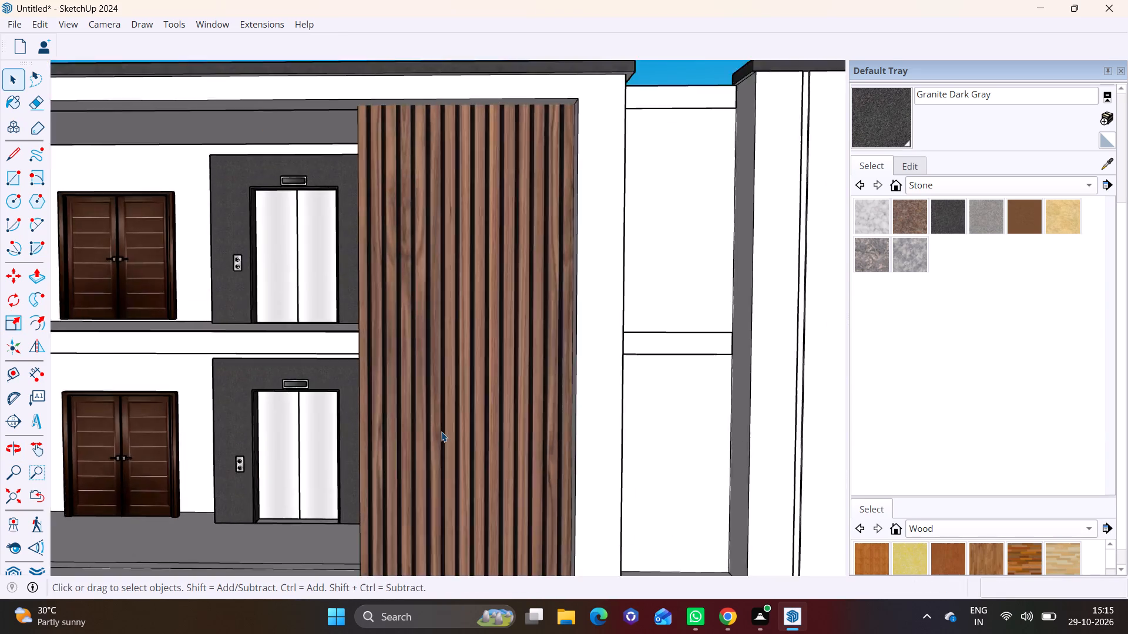
scroll(441, 431, "up", 3)
scroll(441, 431, "down", 17)
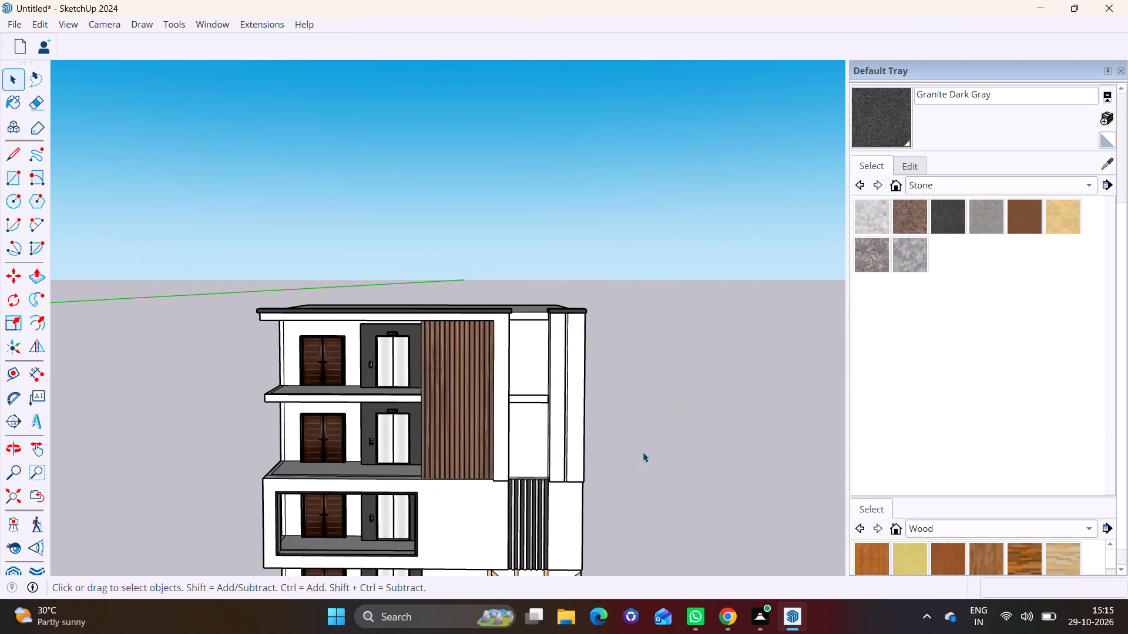
left_click(643, 452)
middle_click_drag(585, 459, 578, 388)
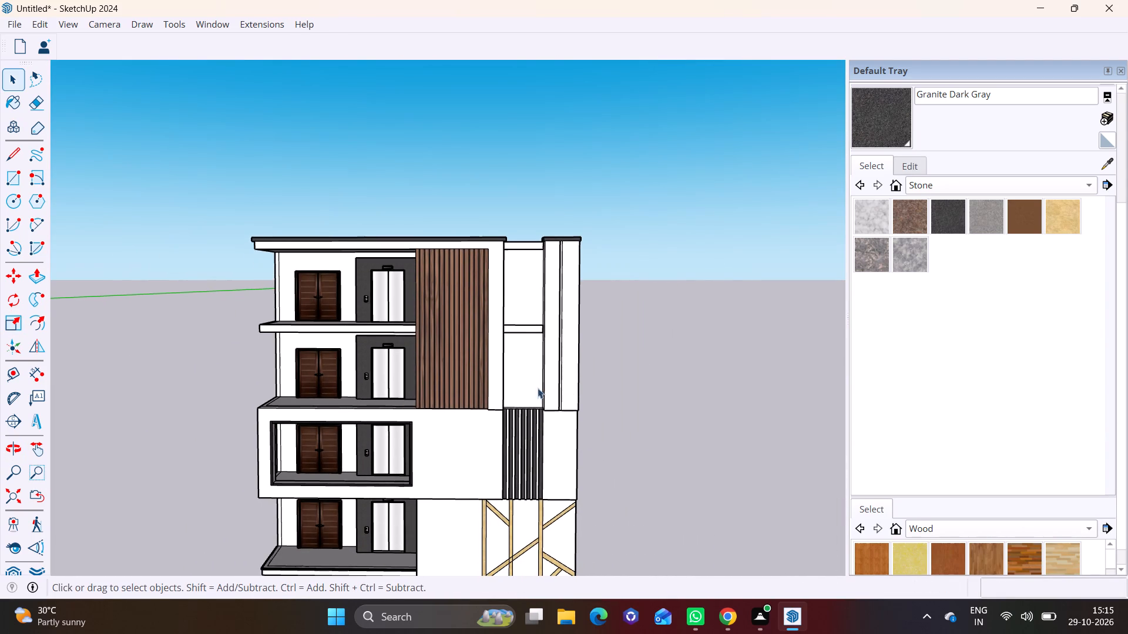
scroll(468, 373, "up", 2)
middle_click_drag(487, 379, 492, 382)
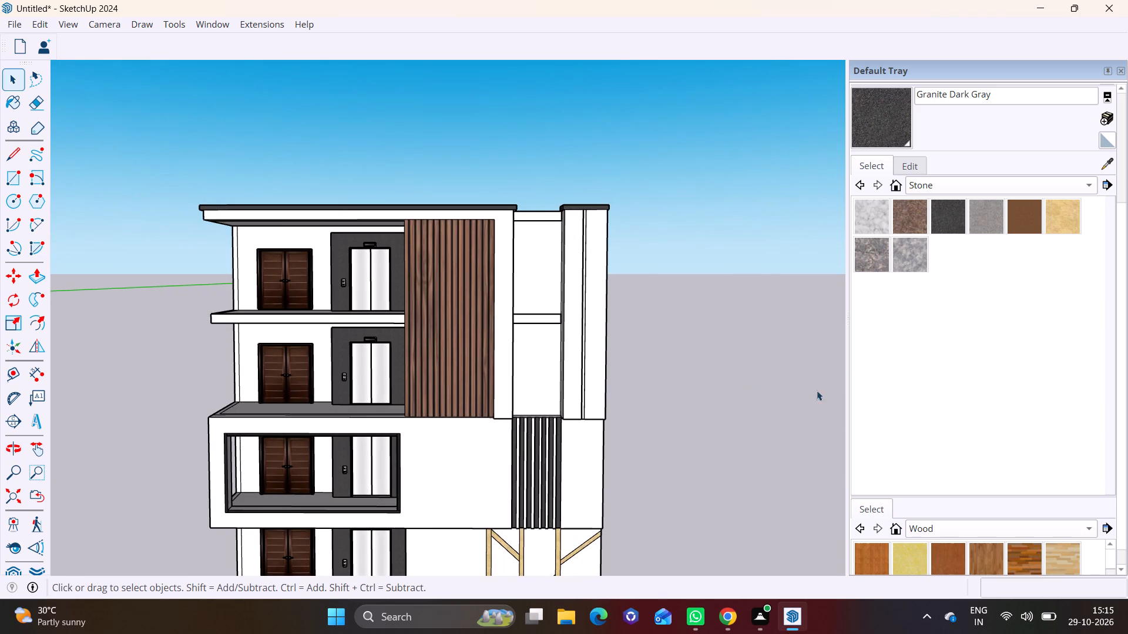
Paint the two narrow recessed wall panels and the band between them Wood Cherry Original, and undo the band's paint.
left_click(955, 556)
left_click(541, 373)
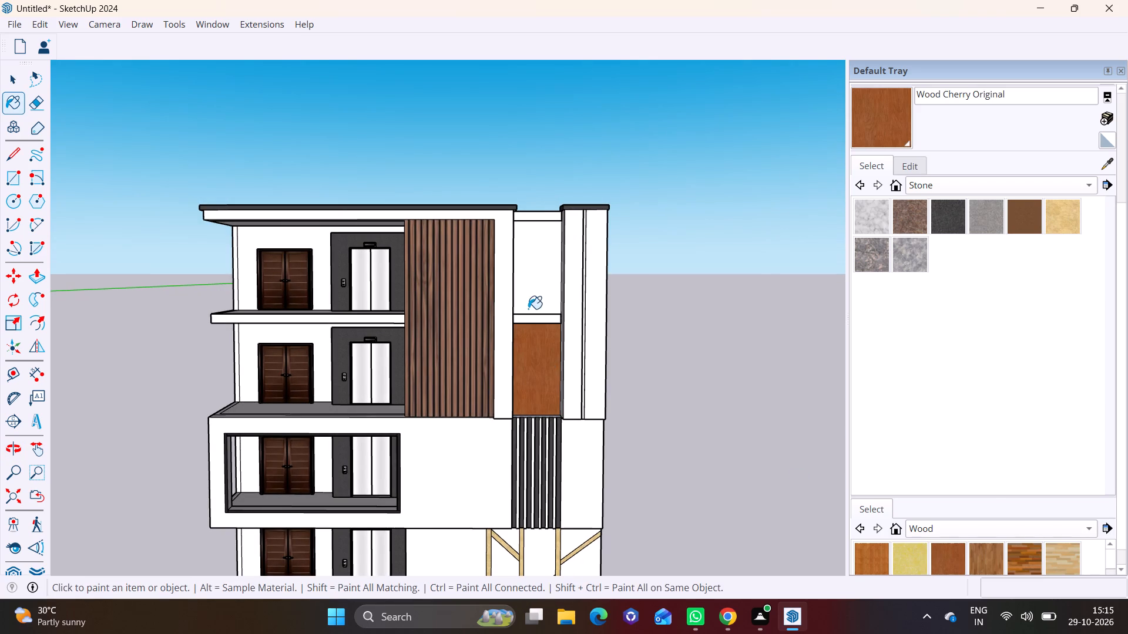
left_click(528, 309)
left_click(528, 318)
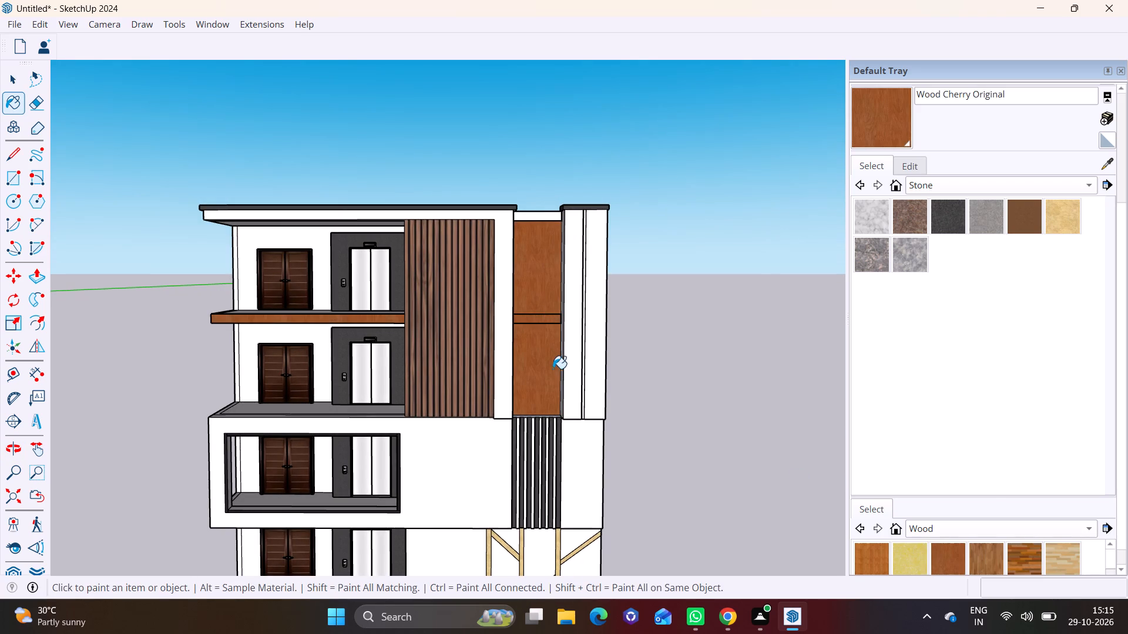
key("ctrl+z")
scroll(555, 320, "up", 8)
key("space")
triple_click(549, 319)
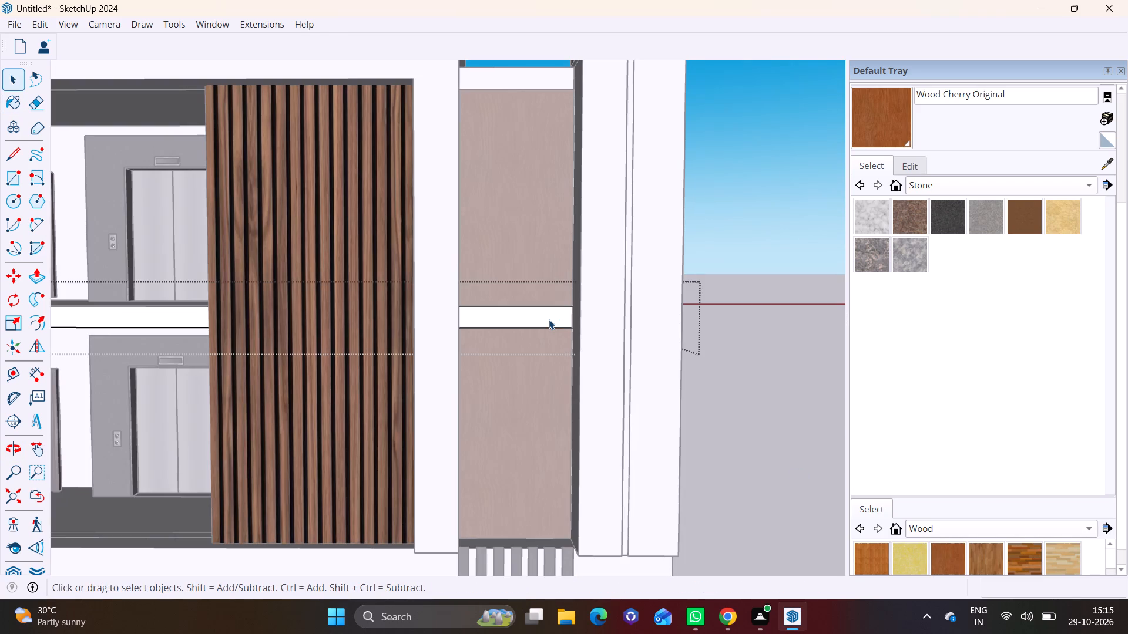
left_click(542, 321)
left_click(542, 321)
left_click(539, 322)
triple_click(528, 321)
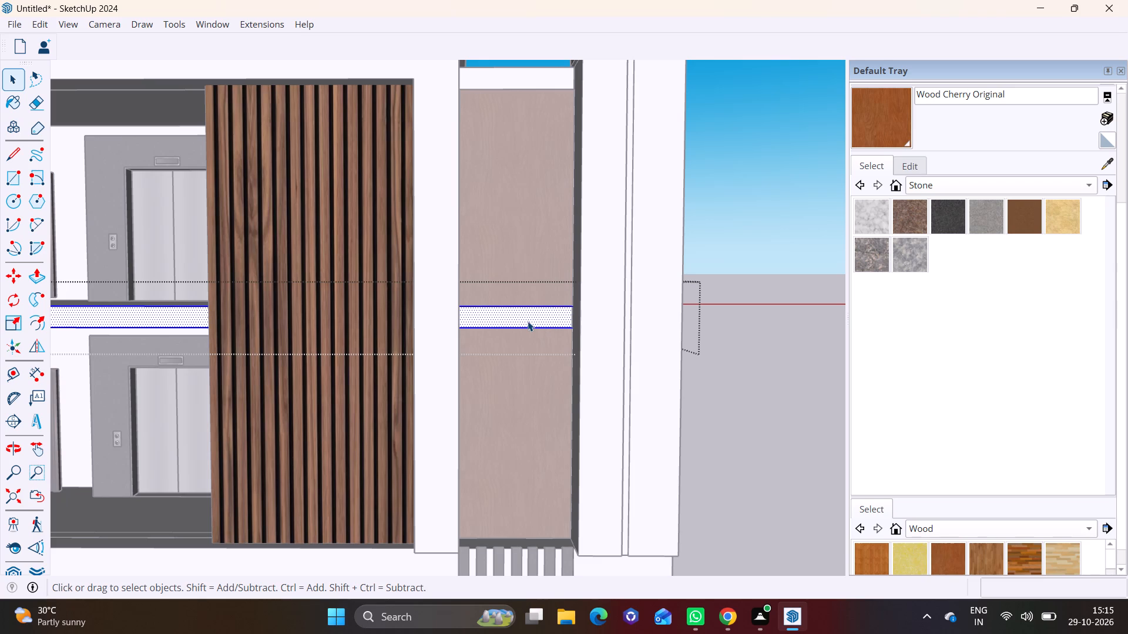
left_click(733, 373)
Draw a rectangle over the white band between the two narrow wall panels, about 1' 2" by 5' 3 11/16".
middle_click_drag(485, 342, 481, 342)
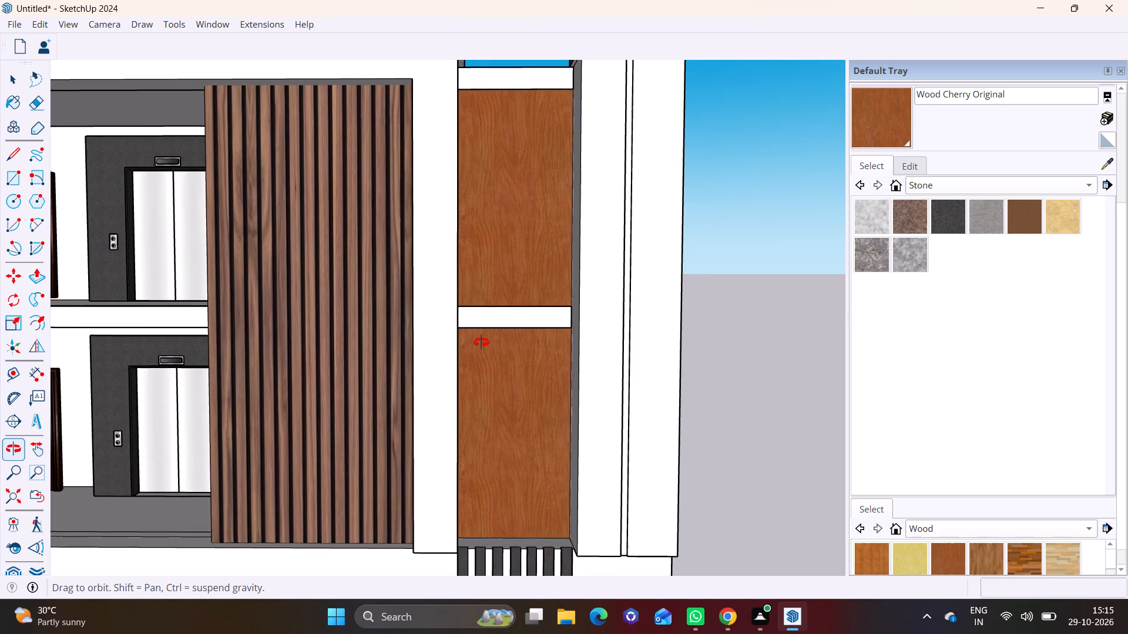
middle_click_drag(481, 342, 451, 364)
scroll(252, 305, "up", 2)
left_click(16, 183)
scroll(538, 332, "up", 2)
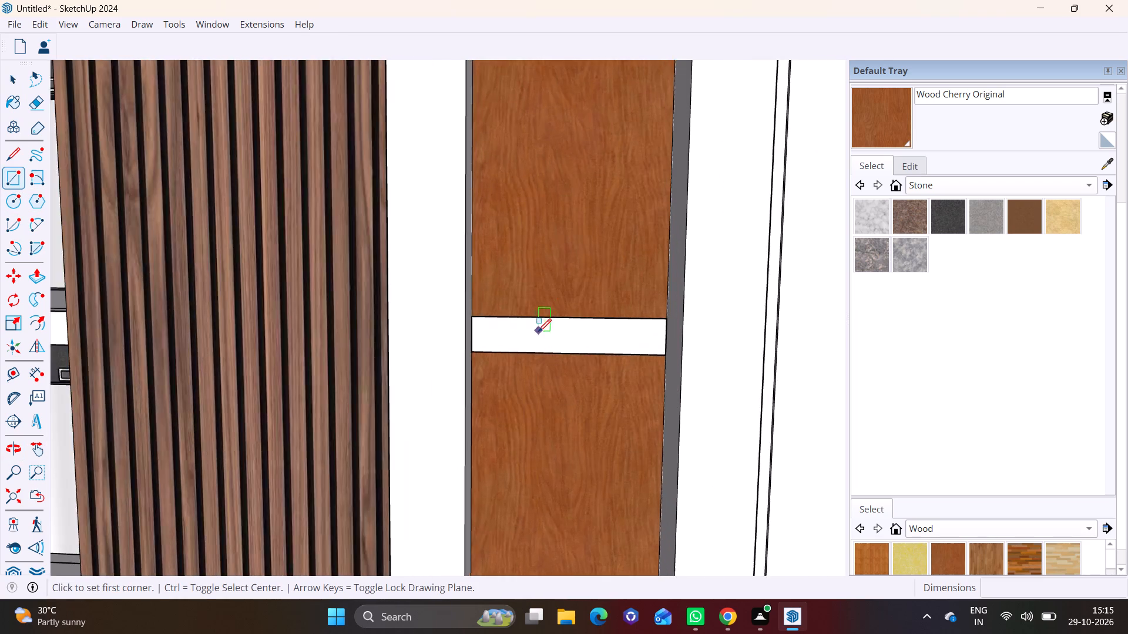
scroll(538, 332, "up", 4)
left_click(461, 313)
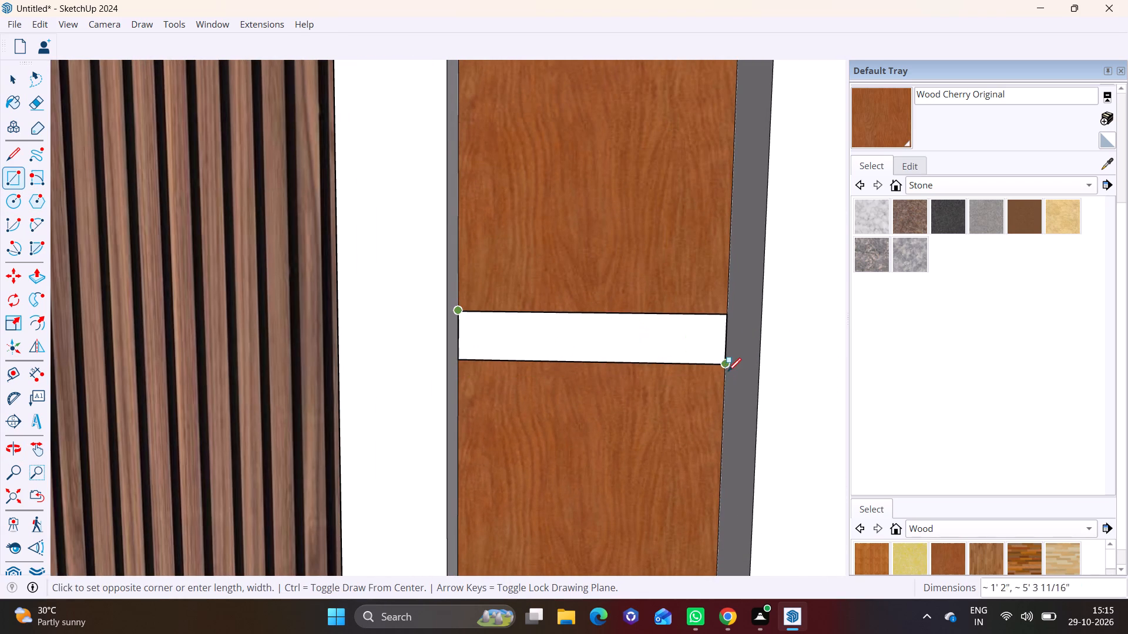
left_click(726, 369)
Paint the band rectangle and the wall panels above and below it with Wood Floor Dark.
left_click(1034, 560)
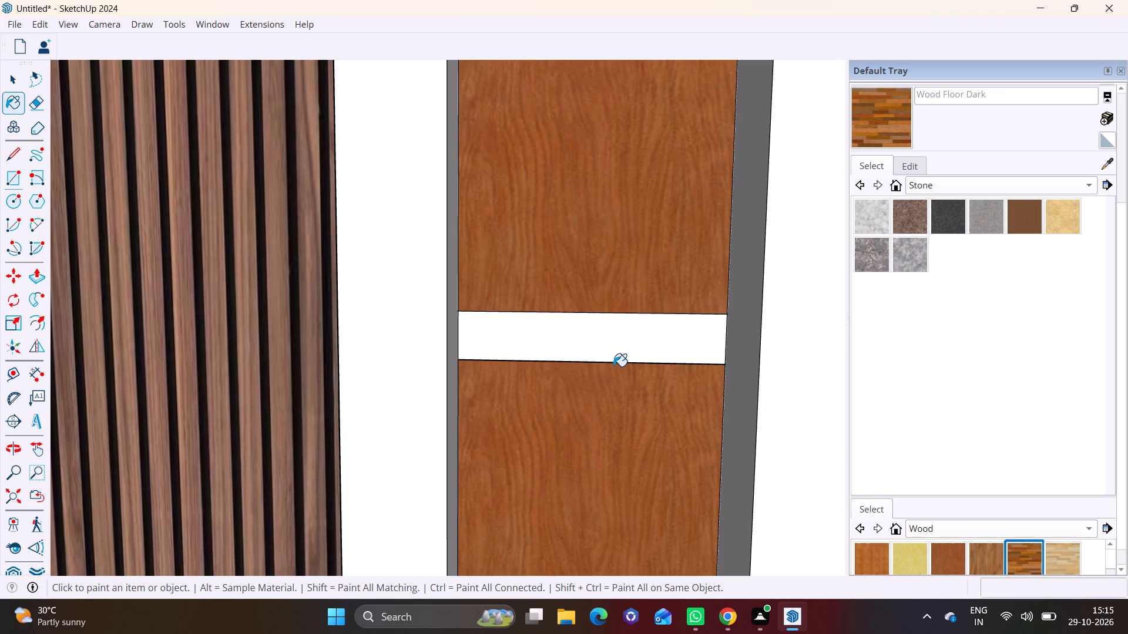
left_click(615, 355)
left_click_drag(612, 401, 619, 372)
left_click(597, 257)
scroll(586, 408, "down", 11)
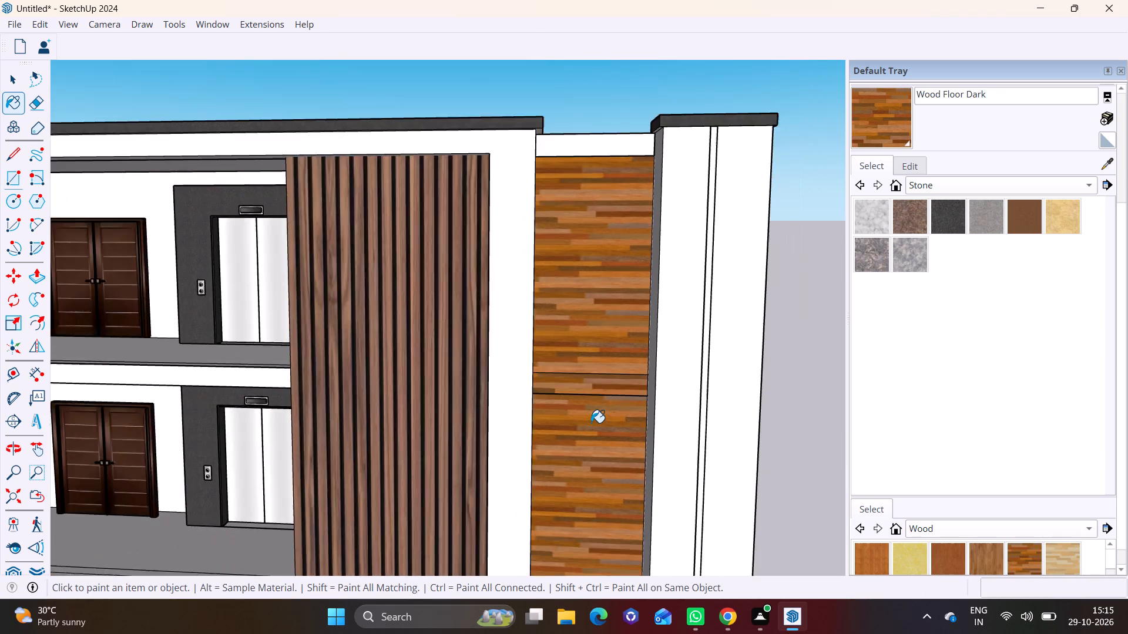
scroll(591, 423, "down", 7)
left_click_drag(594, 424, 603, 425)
Repaint the lower panel, the band and the upper panel of the narrow recess with Wood Veneer 01.
scroll(885, 561, "down", 4)
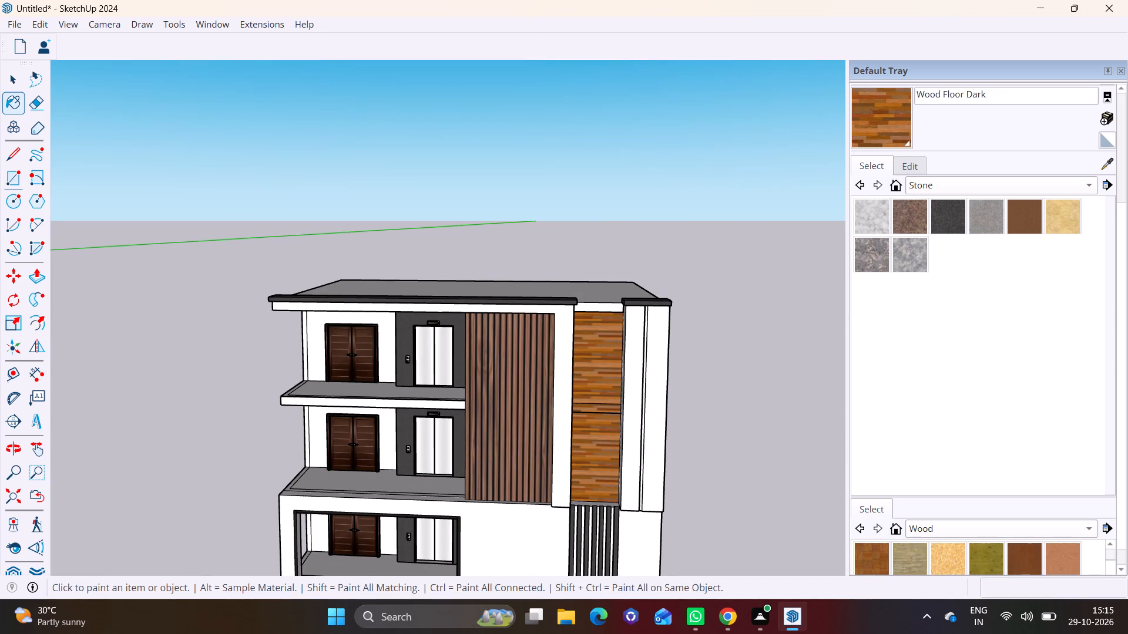
left_click(1038, 551)
left_click(602, 460)
left_click(597, 409)
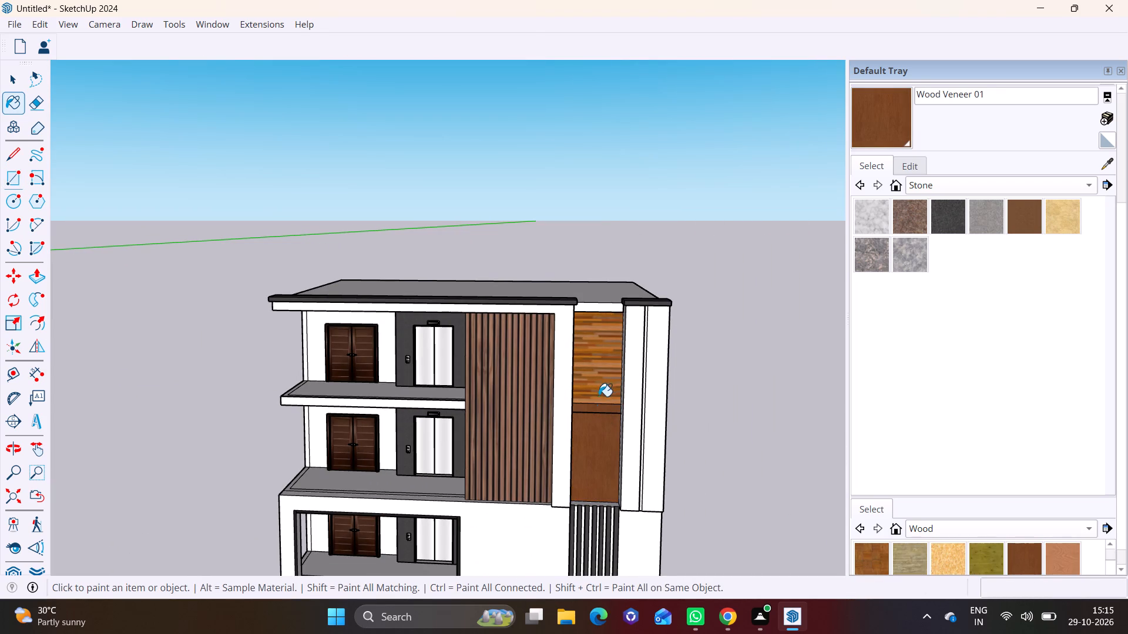
left_click(599, 395)
key("space")
left_click(788, 431)
Examine the front facade with its slatted cladding and wood veneer panels.
scroll(684, 460, "down", 6)
middle_click_drag(638, 523, 730, 490)
scroll(629, 495, "up", 4)
scroll(626, 501, "up", 1, "shift")
middle_click_drag(607, 477, 585, 417, "shift")
scroll(573, 412, "down", 1)
middle_click_drag(489, 417, 465, 421)
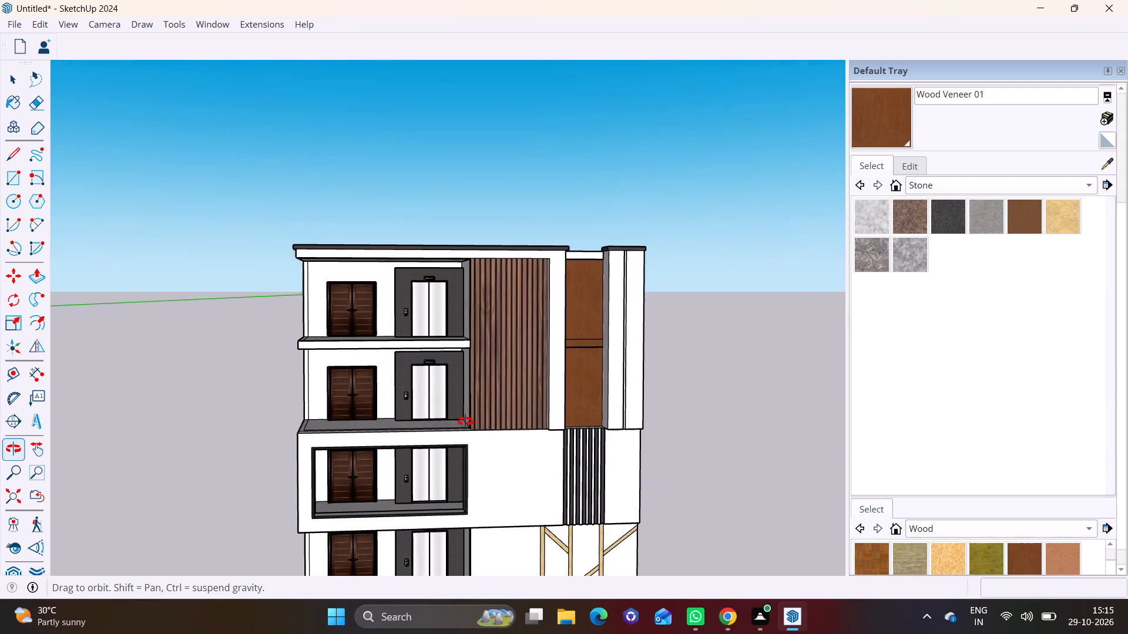
middle_click_drag(465, 421, 478, 428)
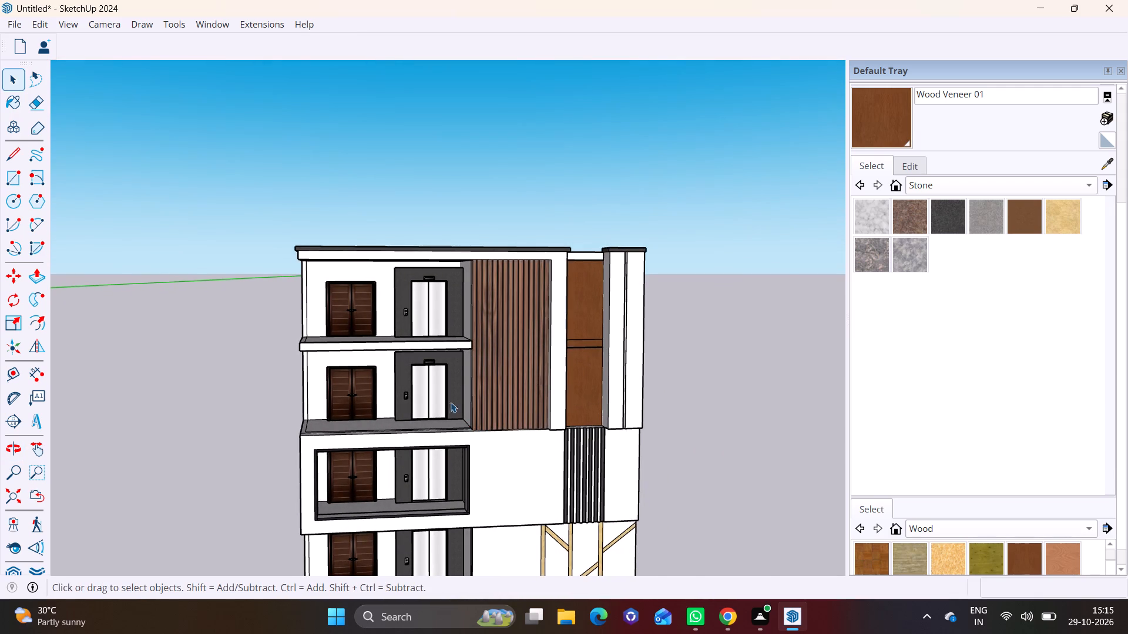
Draw a rectangle 1' high on the front edge of the slab between the top two floors, at its end beside the slatted cladding.
scroll(391, 419, "up", 4)
middle_click_drag(363, 427, 318, 412, "shift")
scroll(320, 417, "up", 2)
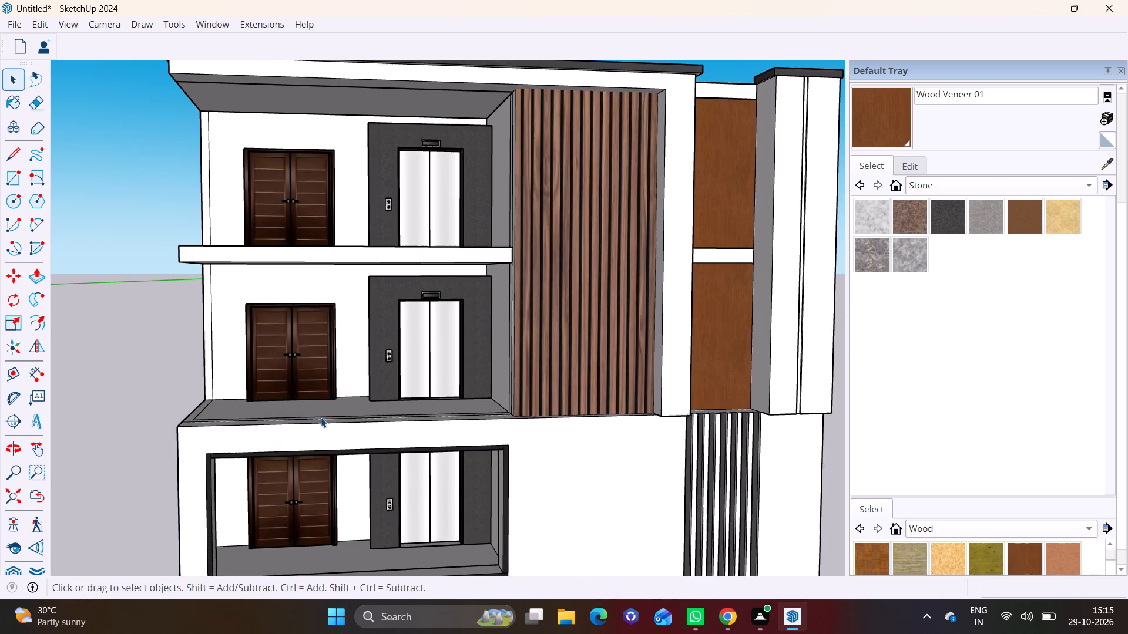
middle_click_drag(332, 409, 324, 396)
left_click(16, 177)
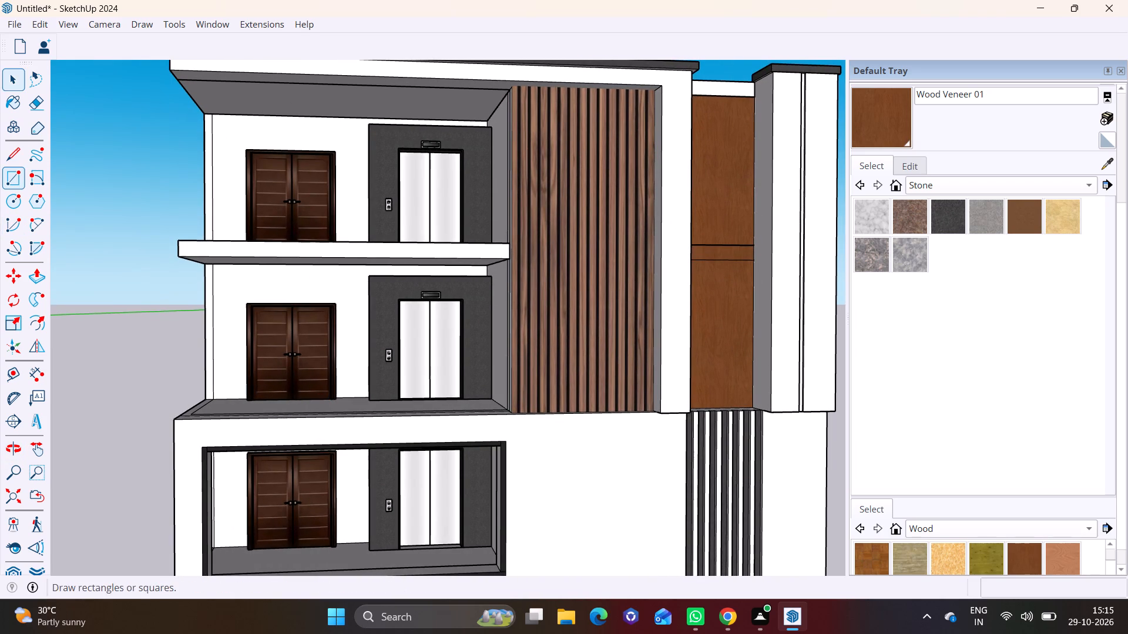
scroll(318, 244, "down", 1)
middle_click_drag(319, 265, 373, 422, "shift")
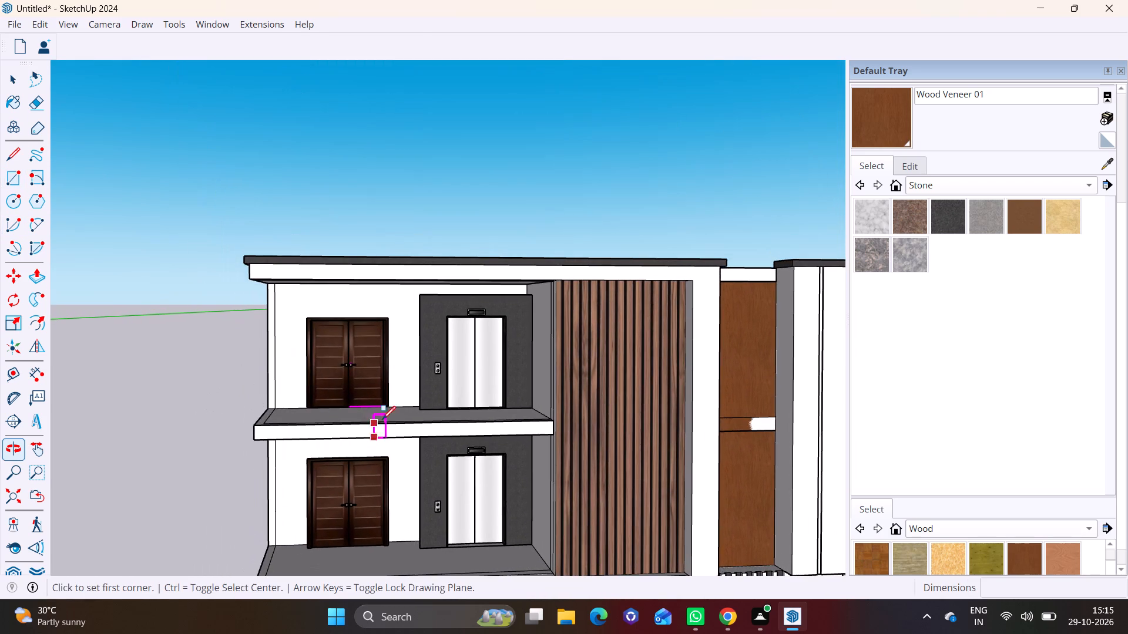
middle_click_drag(420, 414, 398, 275, "shift")
scroll(549, 269, "up", 3)
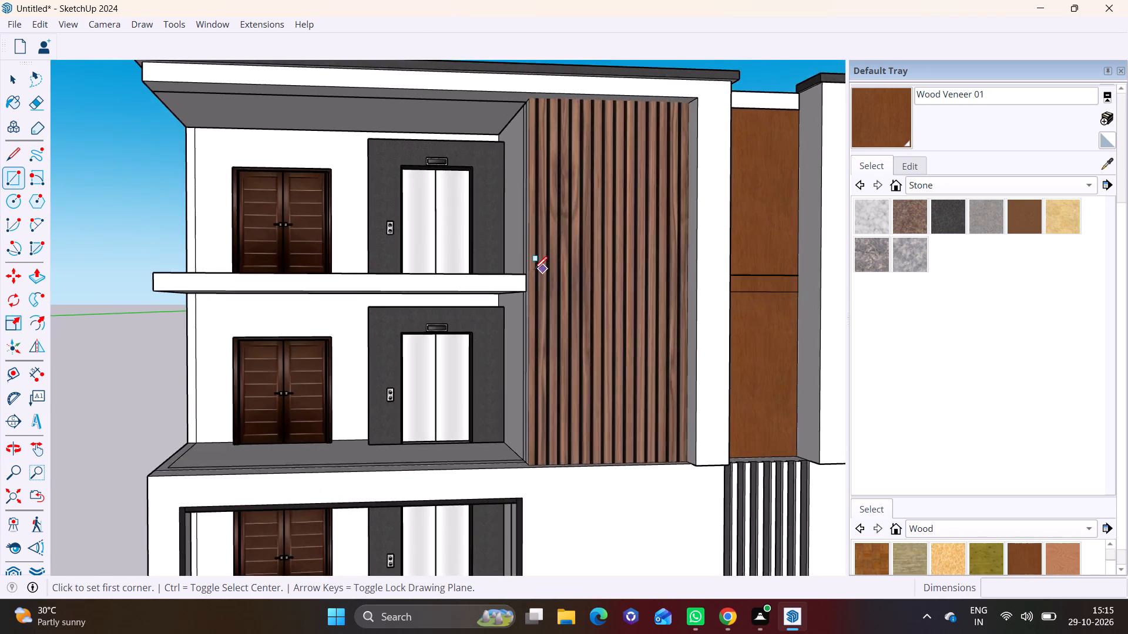
scroll(534, 269, "up", 6)
middle_click_drag(516, 279, 639, 292)
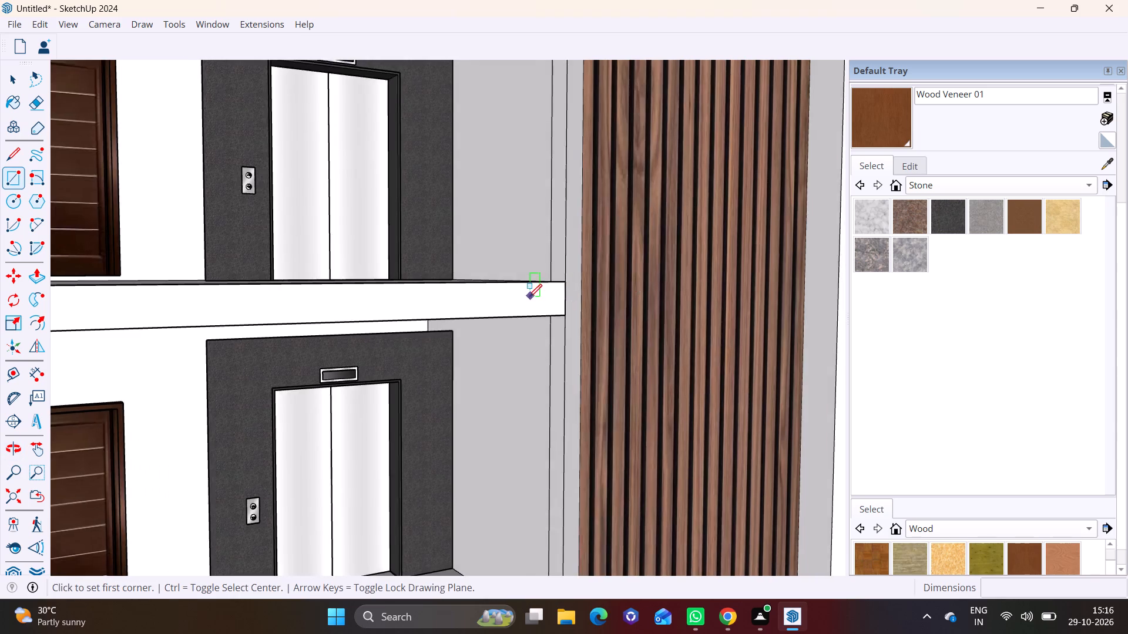
scroll(529, 297, "up", 3)
left_click(580, 278)
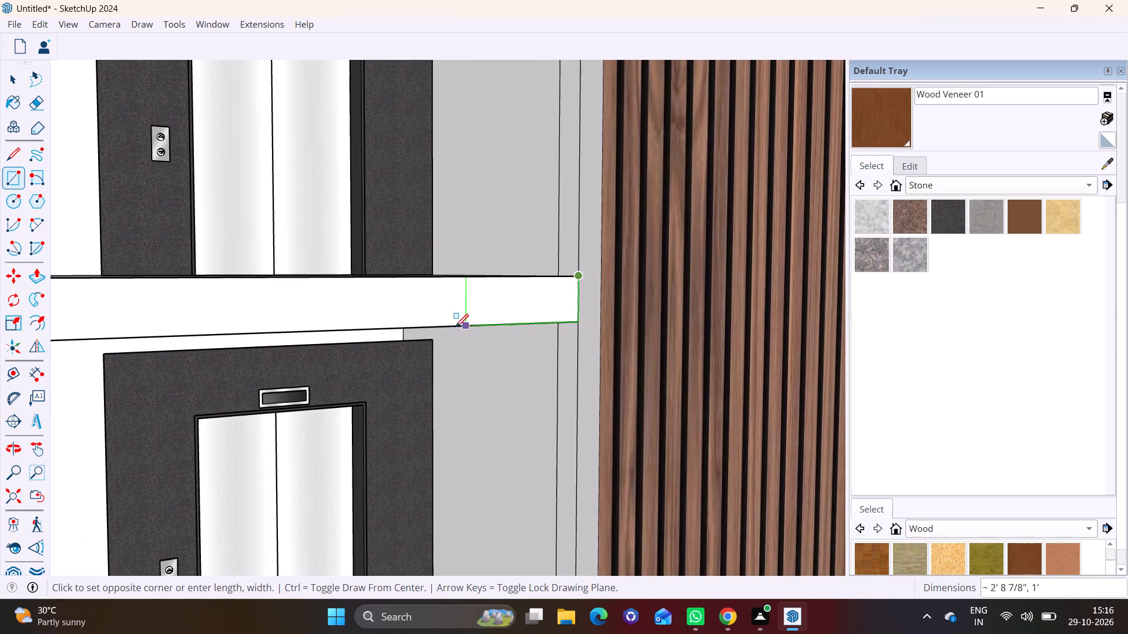
left_click(454, 327)
Push/Pull the slab-edge rectangle outward by about 5 9/16" from the facade.
key("space")
left_click(479, 310)
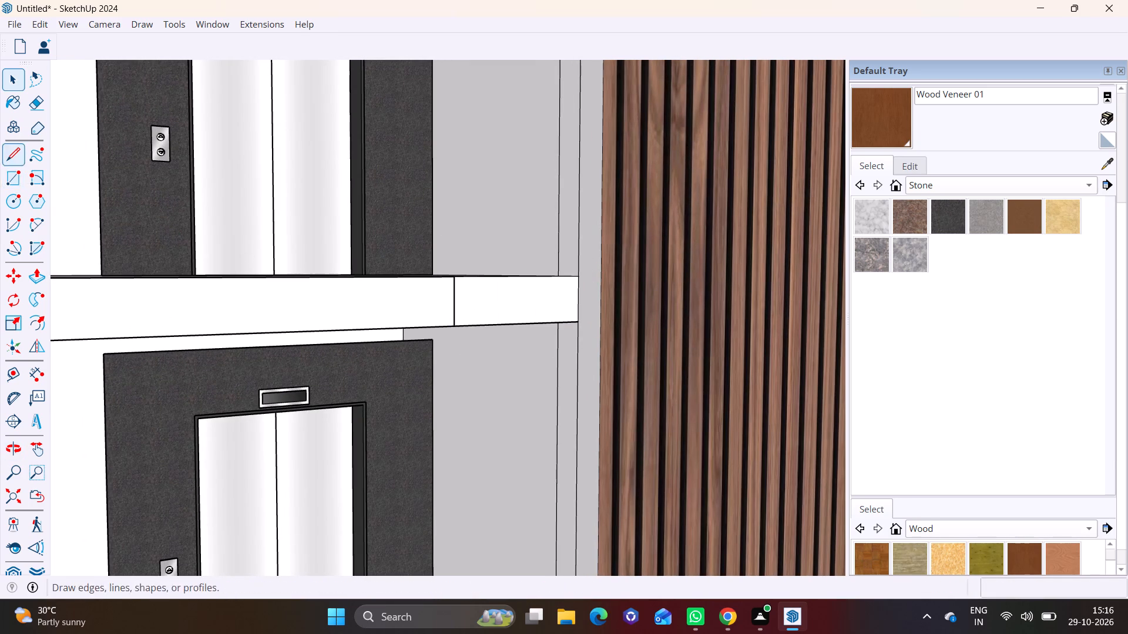
left_click(35, 272)
left_click(488, 288)
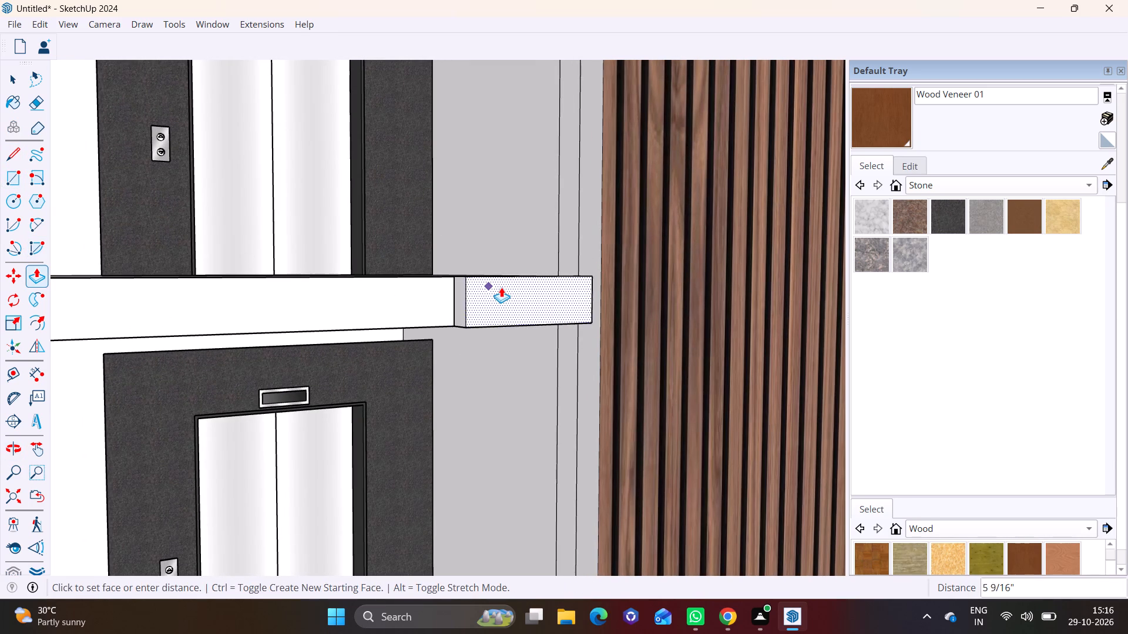
left_click(501, 285)
Extend the projection's end face about 17' 11 15/16" along the slab edge to the building's outer corner.
middle_click_drag(448, 323, 479, 315)
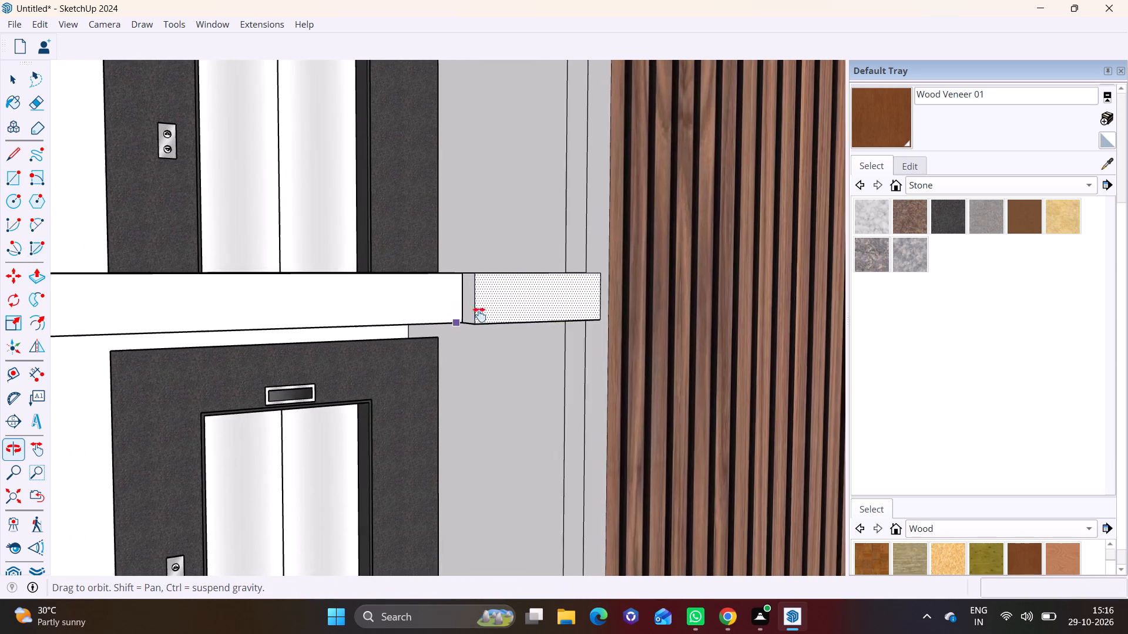
middle_click_drag(479, 315, 543, 303)
key("space")
left_click(563, 277)
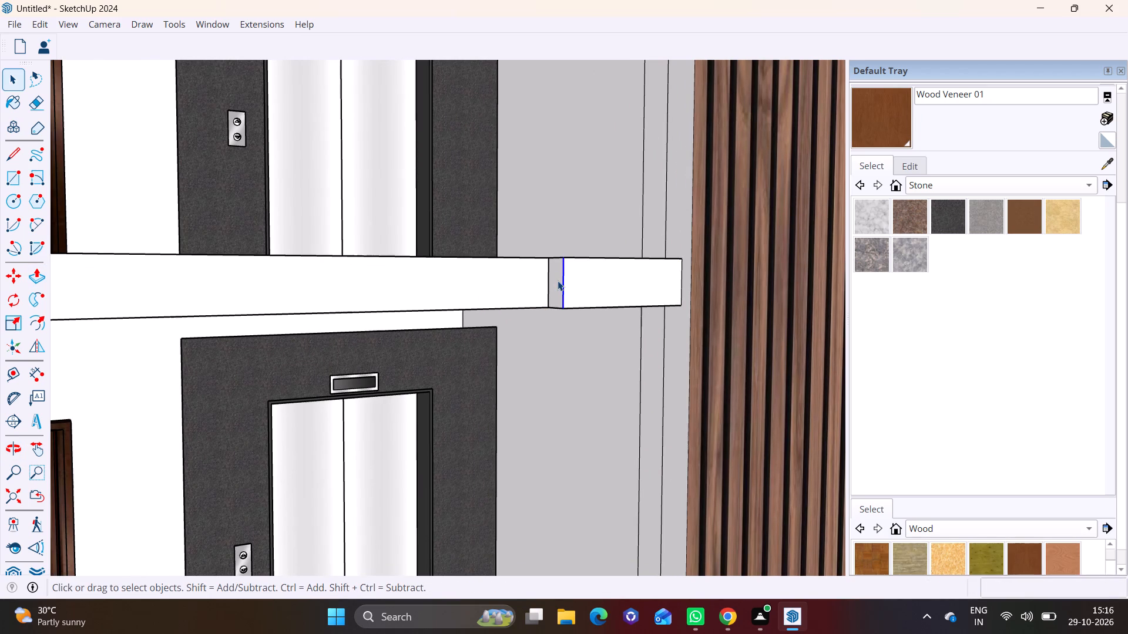
left_click(558, 281)
left_click(38, 272)
left_click(553, 274)
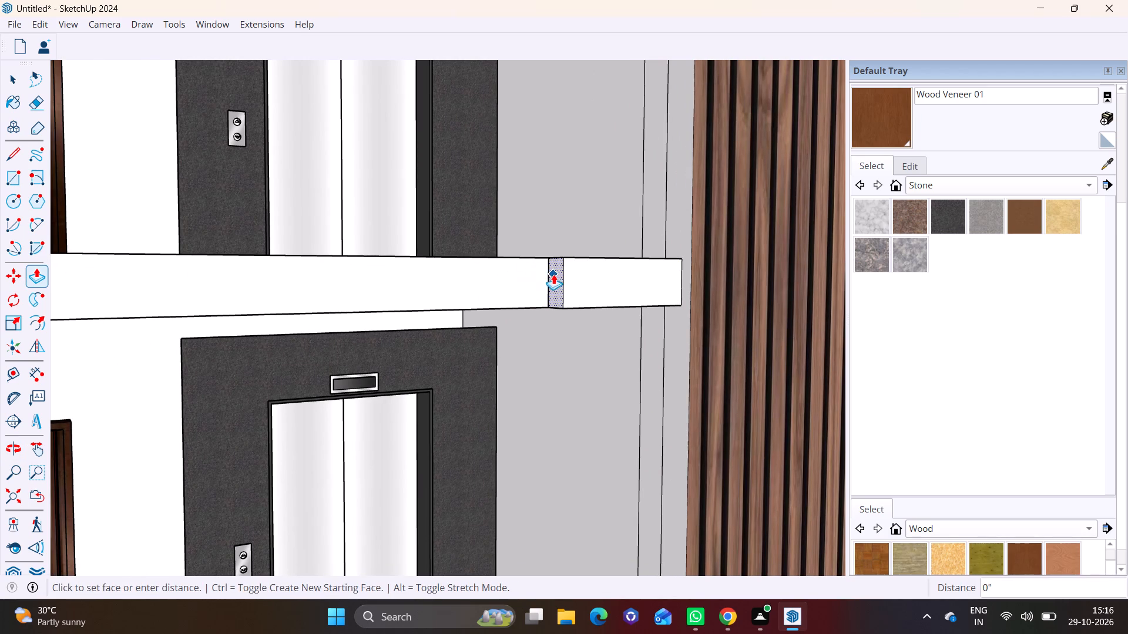
scroll(251, 295, "down", 8)
middle_click_drag(225, 319, 493, 275, "shift")
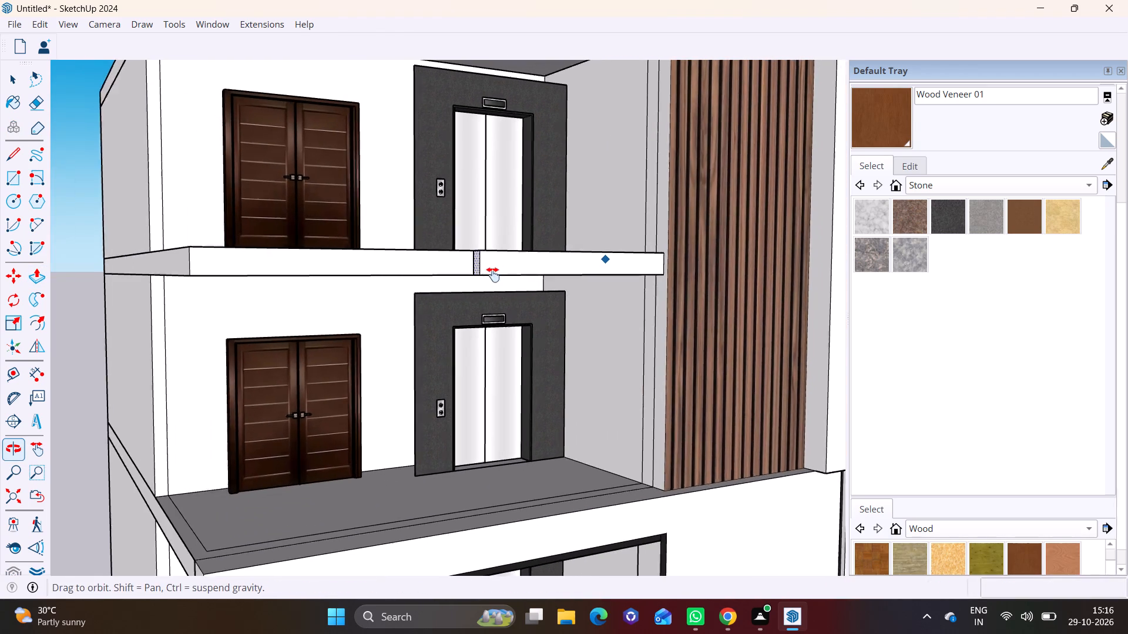
middle_click_drag(493, 275, 499, 274, "shift")
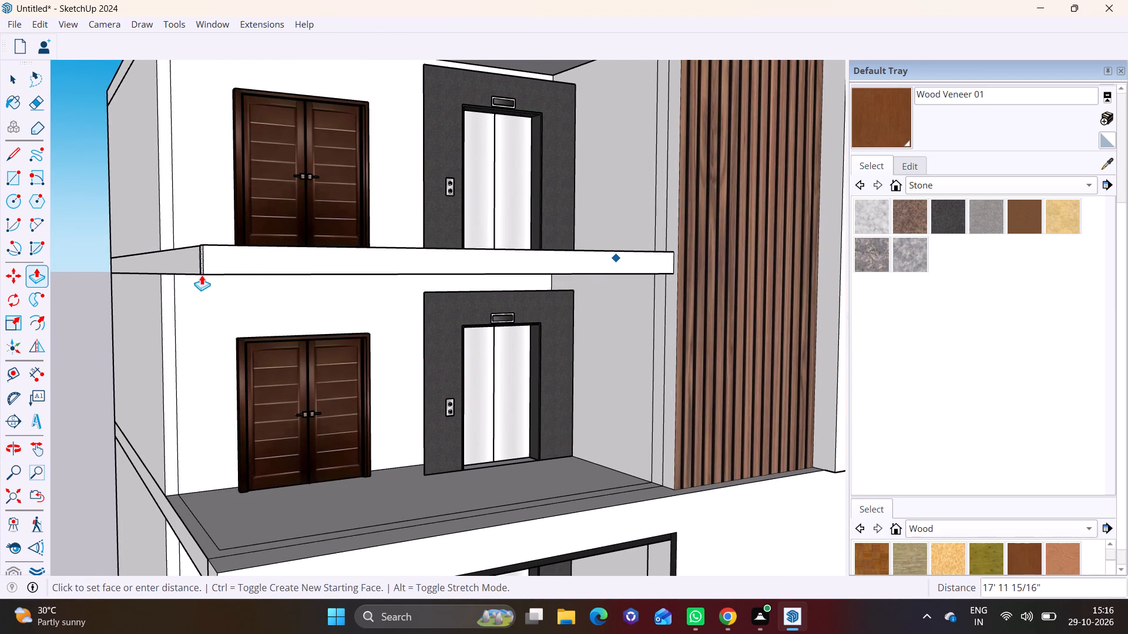
left_click(205, 274)
Draw a line about 6 1/16" long across the underside of the projecting band near the building's outer corner.
middle_click_drag(227, 279, 402, 303)
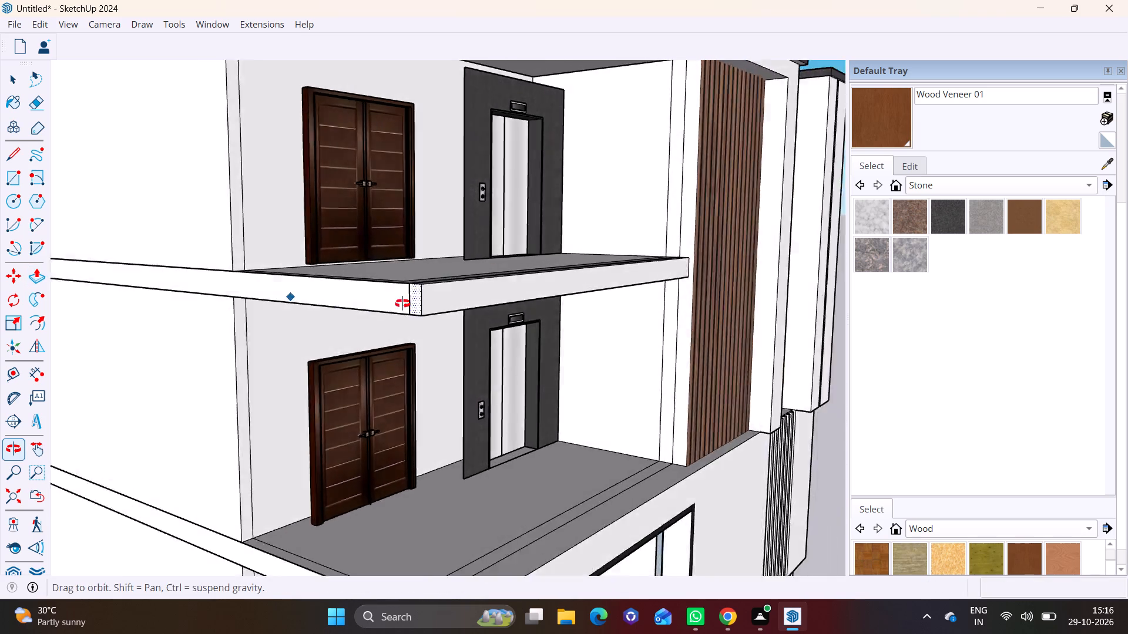
middle_click_drag(402, 303, 421, 306)
scroll(538, 308, "up", 6)
middle_click_drag(535, 309, 334, 364)
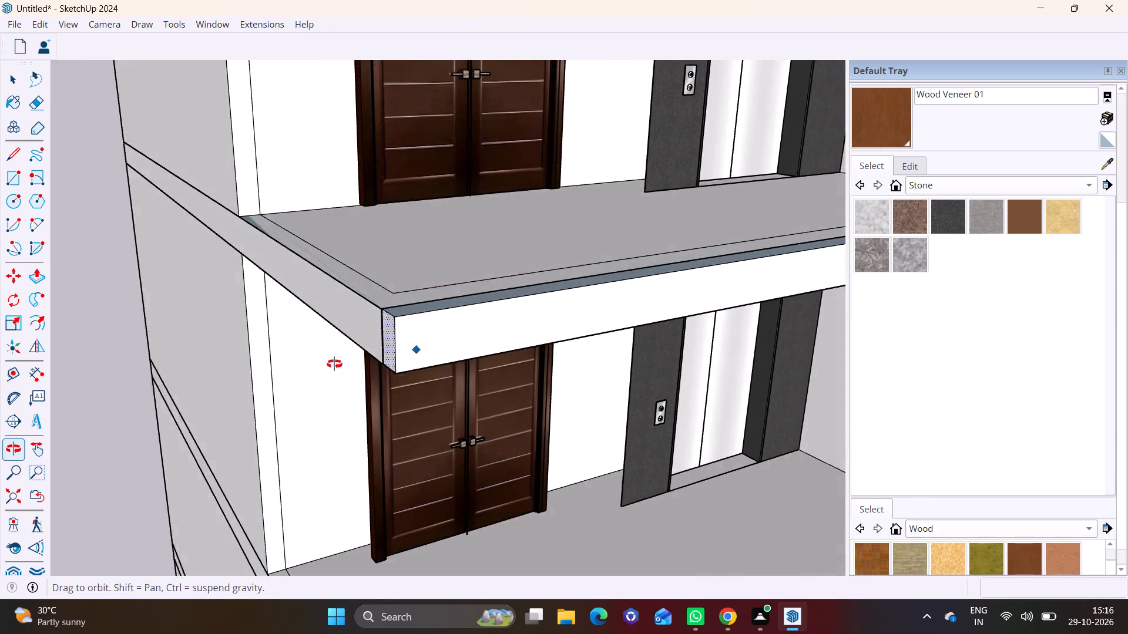
middle_click_drag(334, 364, 334, 363)
scroll(448, 348, "up", 3)
middle_click_drag(444, 345, 343, 206)
scroll(356, 224, "up", 2)
middle_click_drag(357, 214, 357, 199)
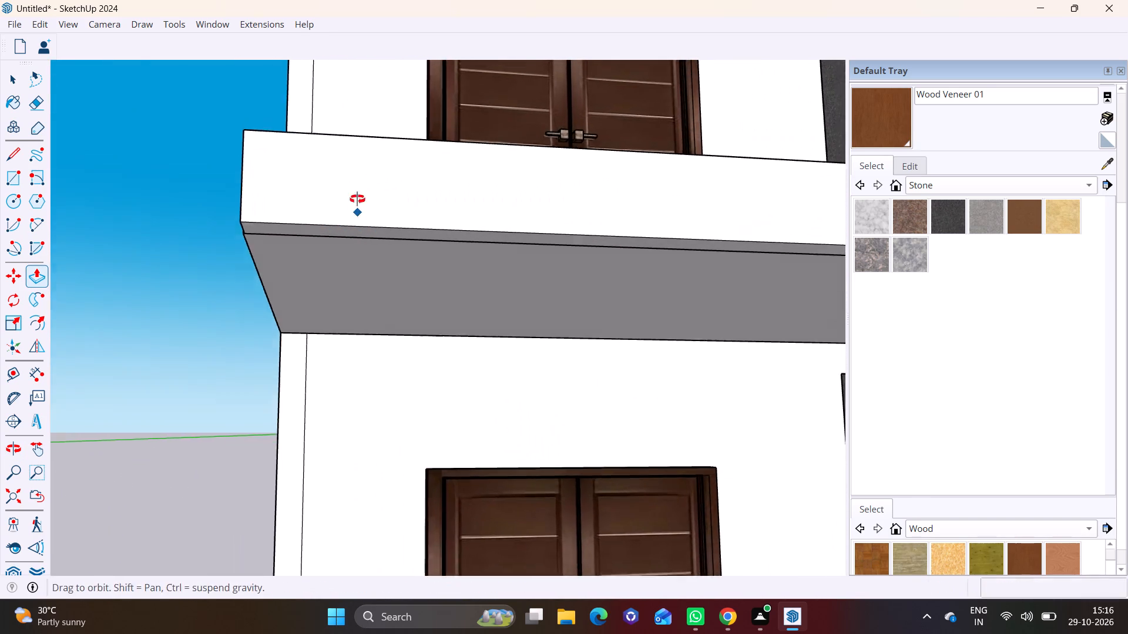
middle_click_drag(357, 199, 357, 126)
scroll(338, 194, "up", 4)
left_click(22, 150)
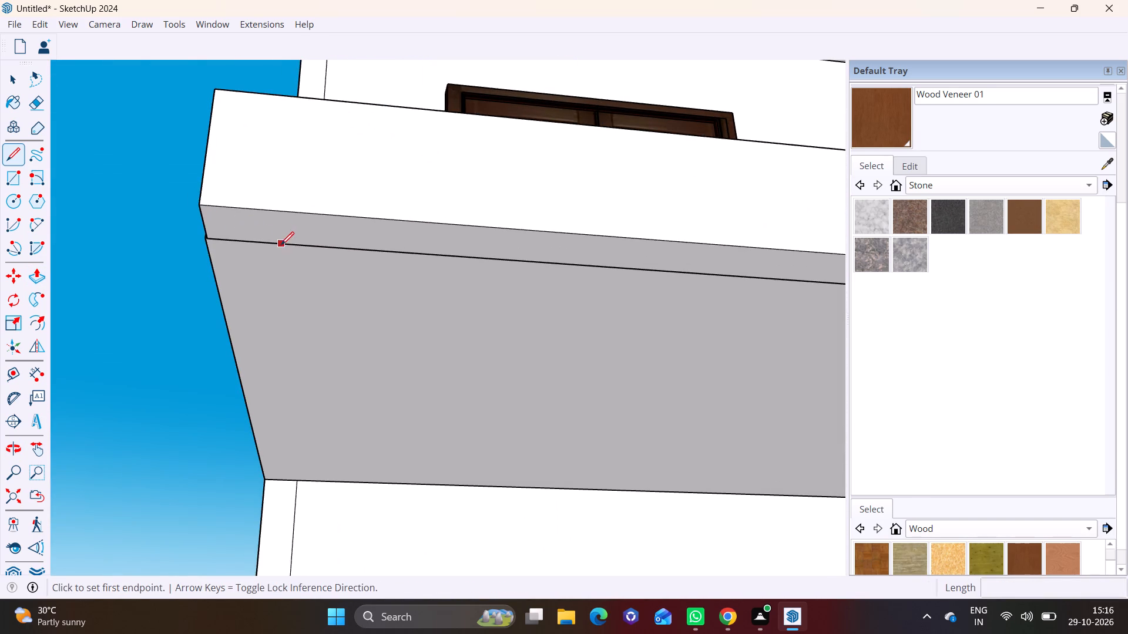
left_click_drag(288, 244, 292, 239)
left_click(286, 214)
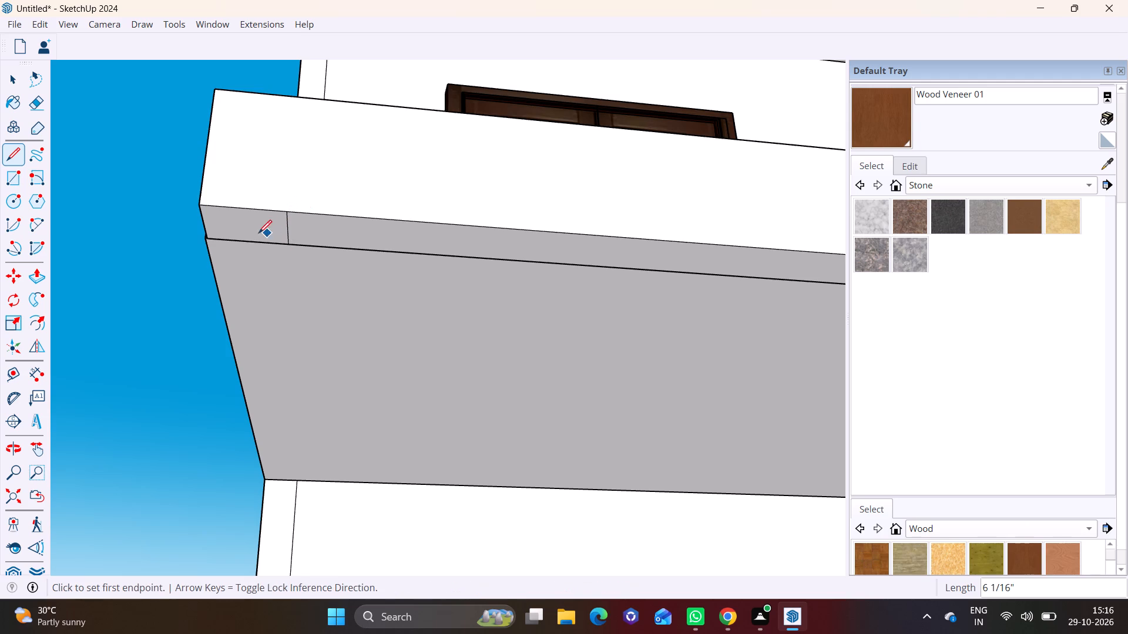
Push/Pull the corner patch on the band's underside down about 9' 11 3/8" to the floor slab below, forming a vertical leg.
key("space")
left_click(256, 233)
left_click(39, 274)
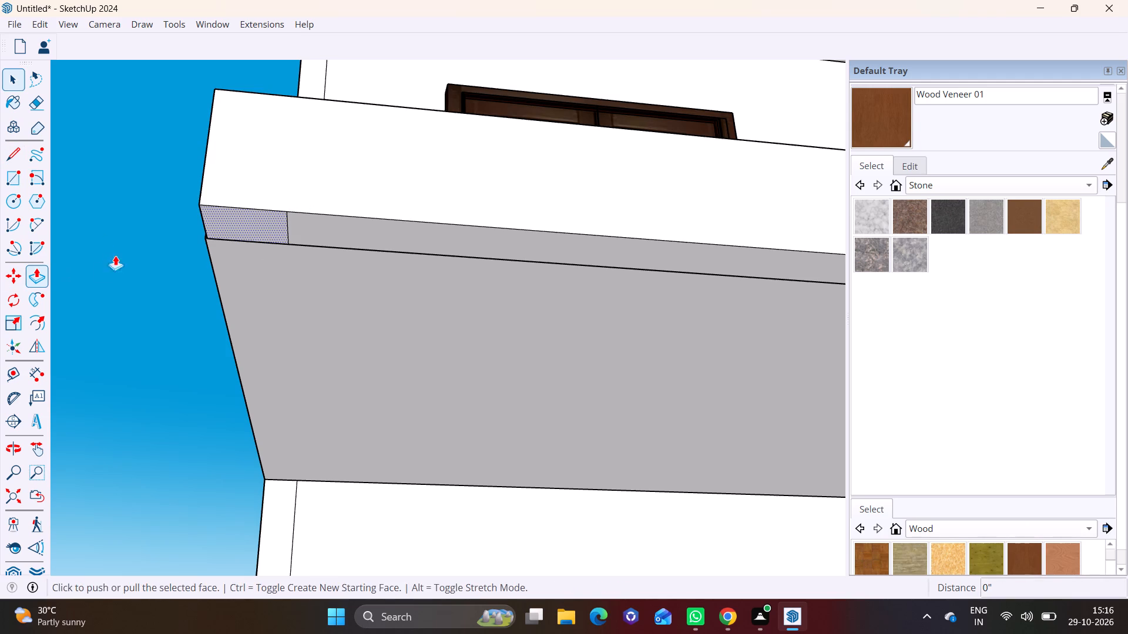
left_click(237, 218)
scroll(250, 360, "down", 10)
middle_click_drag(273, 392, 276, 392, "shift")
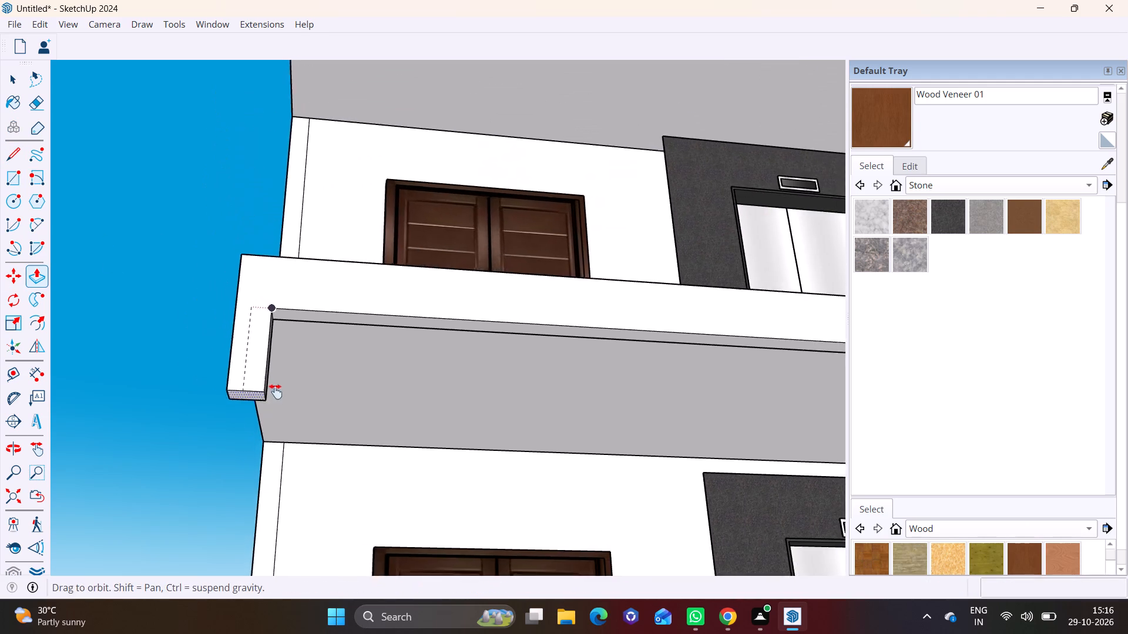
middle_click_drag(276, 392, 327, 254, "shift")
scroll(329, 366, "down", 2)
middle_click_drag(324, 390, 324, 227, "shift")
left_click(301, 520)
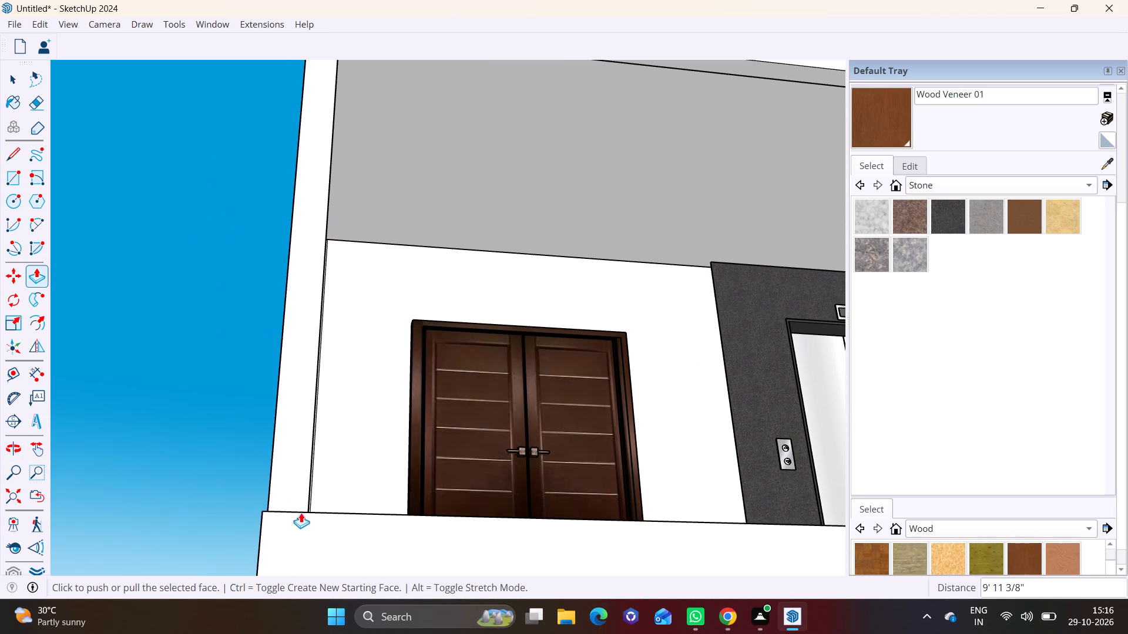
Widen the vertical leg by pulling its inner side face about 10" toward the balcony doors.
middle_click_drag(325, 319, 259, 418)
middle_click_drag(291, 400, 291, 230, "shift")
middle_click_drag(239, 291, 220, 354)
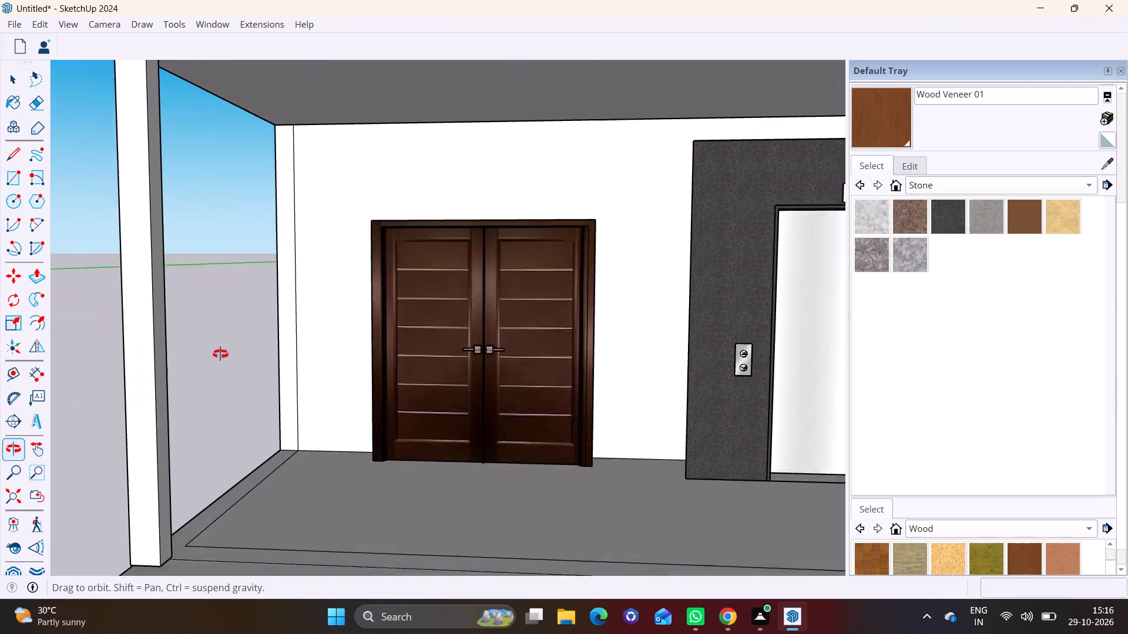
middle_click_drag(220, 354, 219, 358)
key("space")
left_click(156, 377)
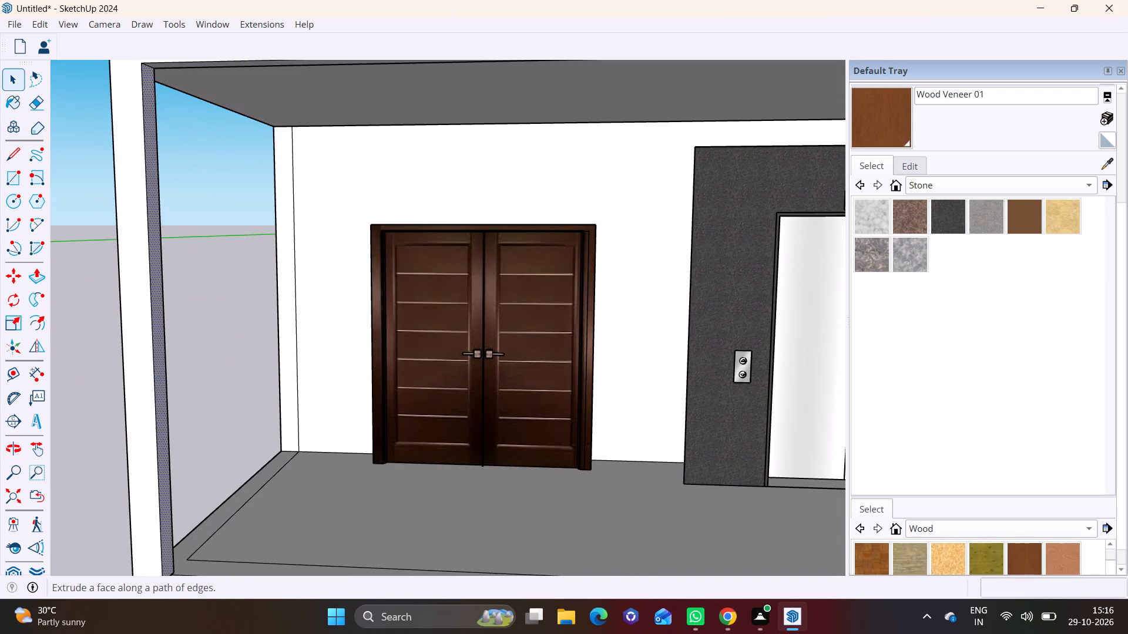
left_click(37, 278)
left_click(163, 313)
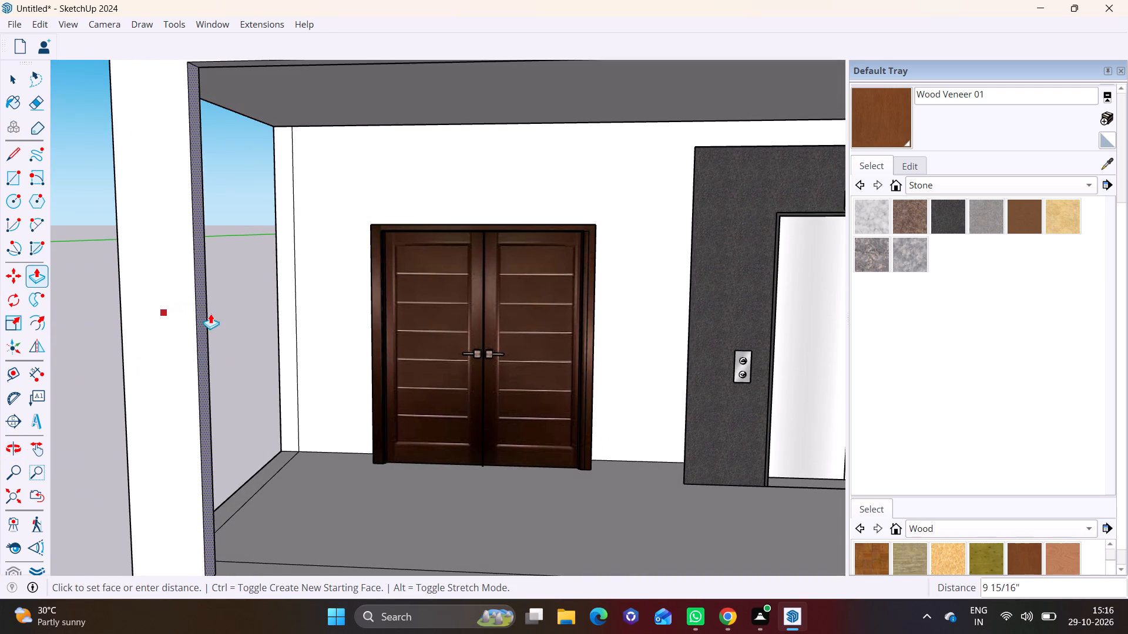
left_click(214, 313)
key("space")
left_click(83, 319)
Examine the projecting frame around the balcony opening beside the slatted cladding.
scroll(133, 329, "down", 7)
middle_click_drag(195, 342, 270, 328)
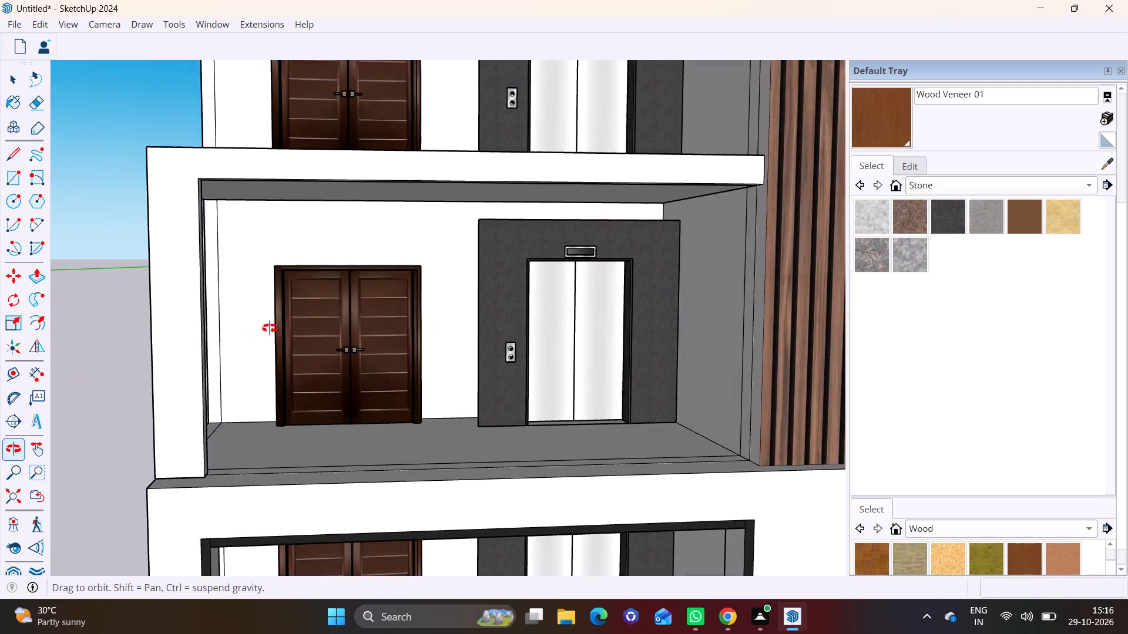
middle_click_drag(270, 328, 291, 347)
middle_click_drag(289, 349, 225, 376, "shift")
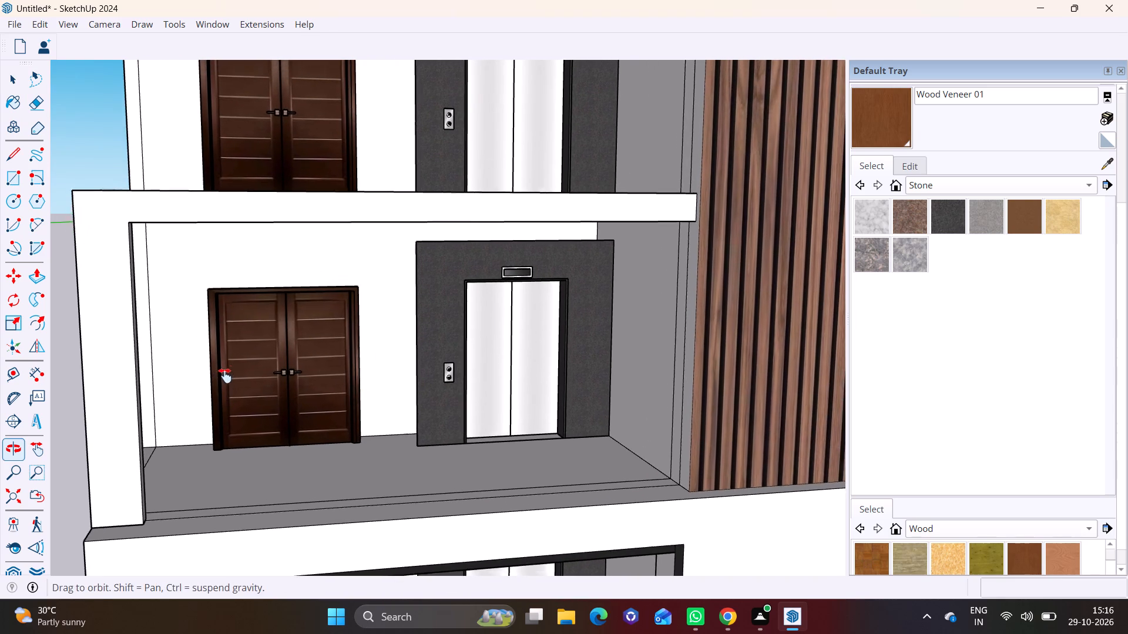
middle_click_drag(225, 376, 224, 376, "shift")
scroll(211, 332, "up", 3)
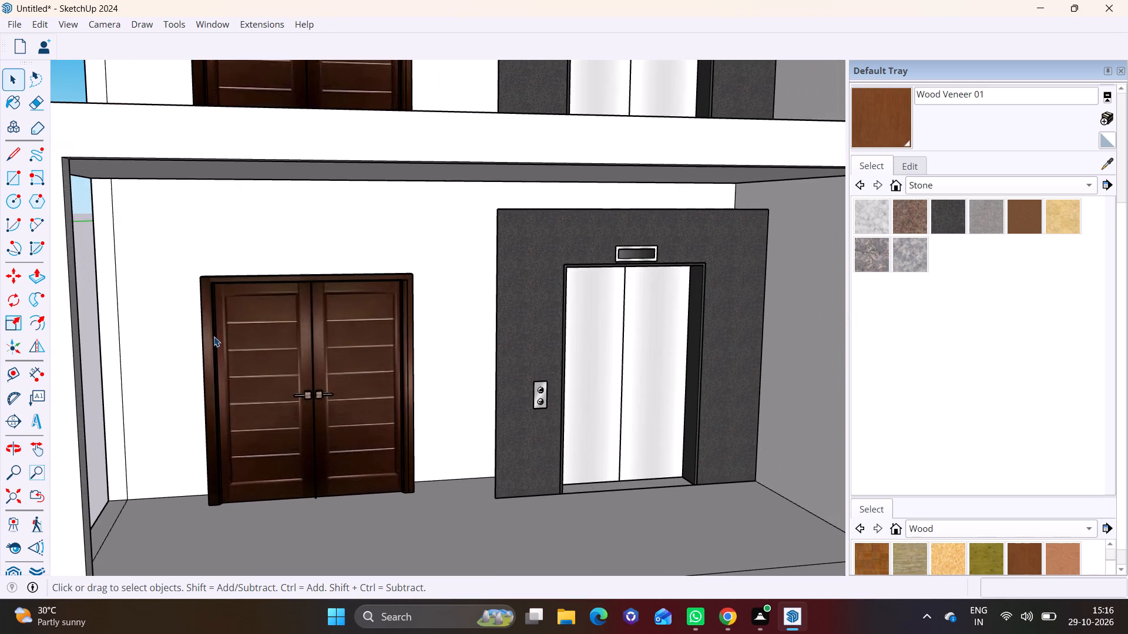
middle_click_drag(196, 332, 176, 326)
scroll(198, 333, "down", 6)
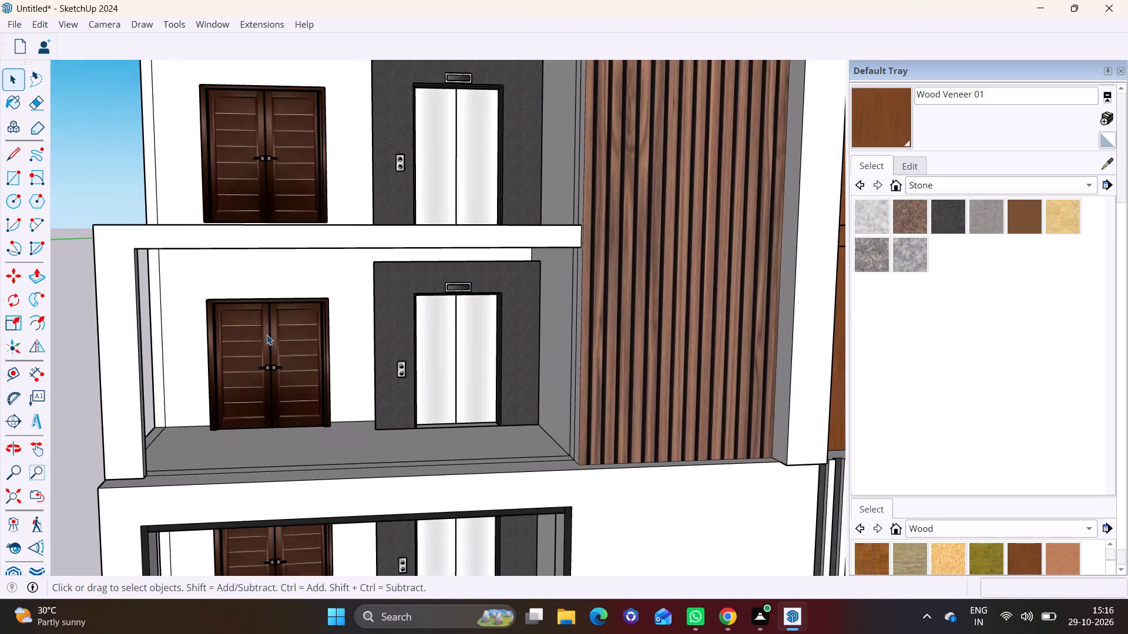
Switch the material library from Stone to Colors and go to its grey shades.
scroll(1005, 512, "down", 1)
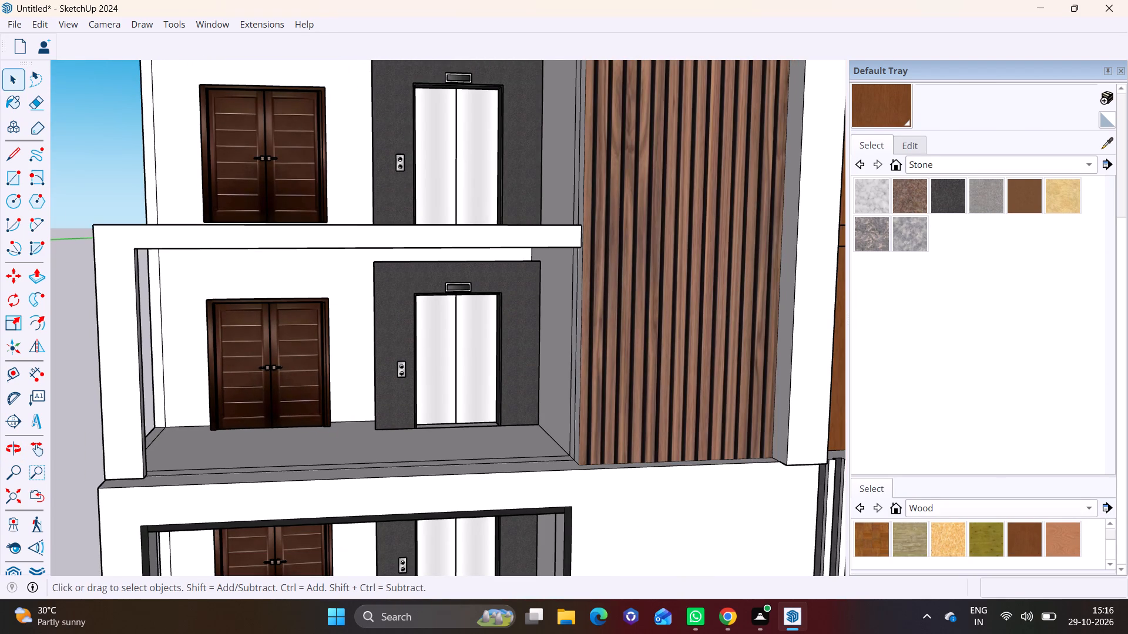
left_click(971, 162)
left_click(952, 86)
scroll(992, 322, "down", 10)
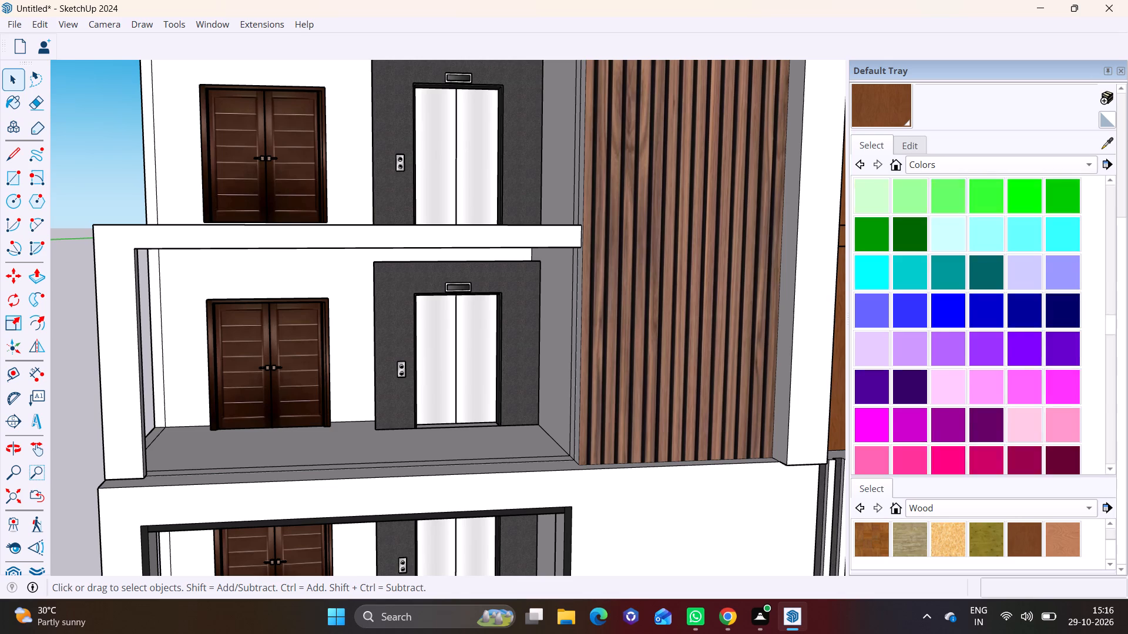
scroll(1000, 387, "down", 5)
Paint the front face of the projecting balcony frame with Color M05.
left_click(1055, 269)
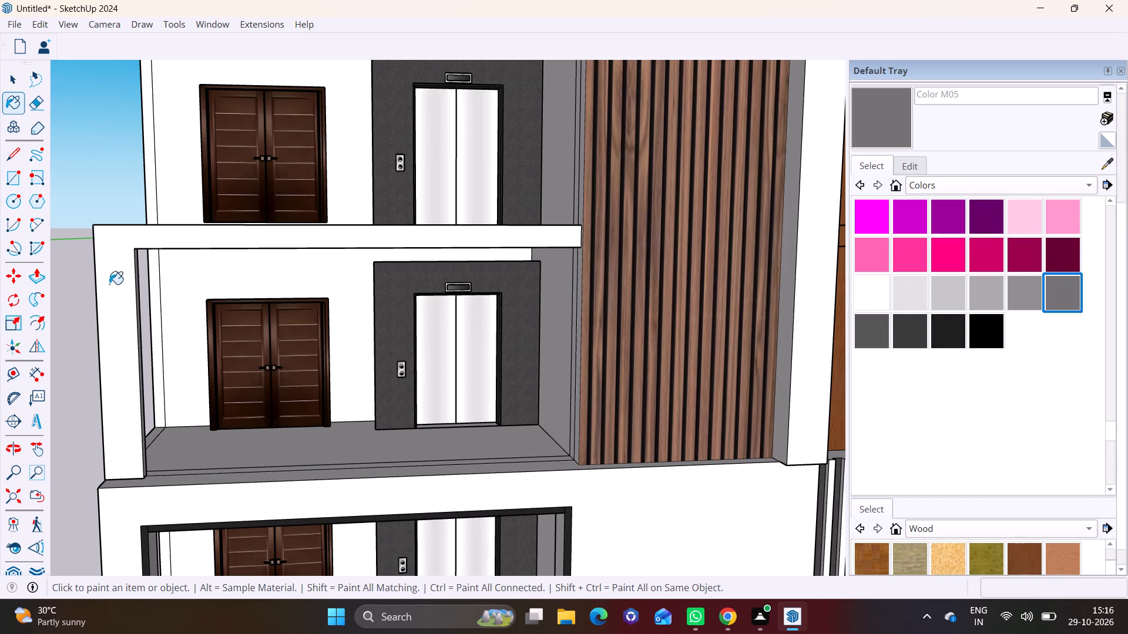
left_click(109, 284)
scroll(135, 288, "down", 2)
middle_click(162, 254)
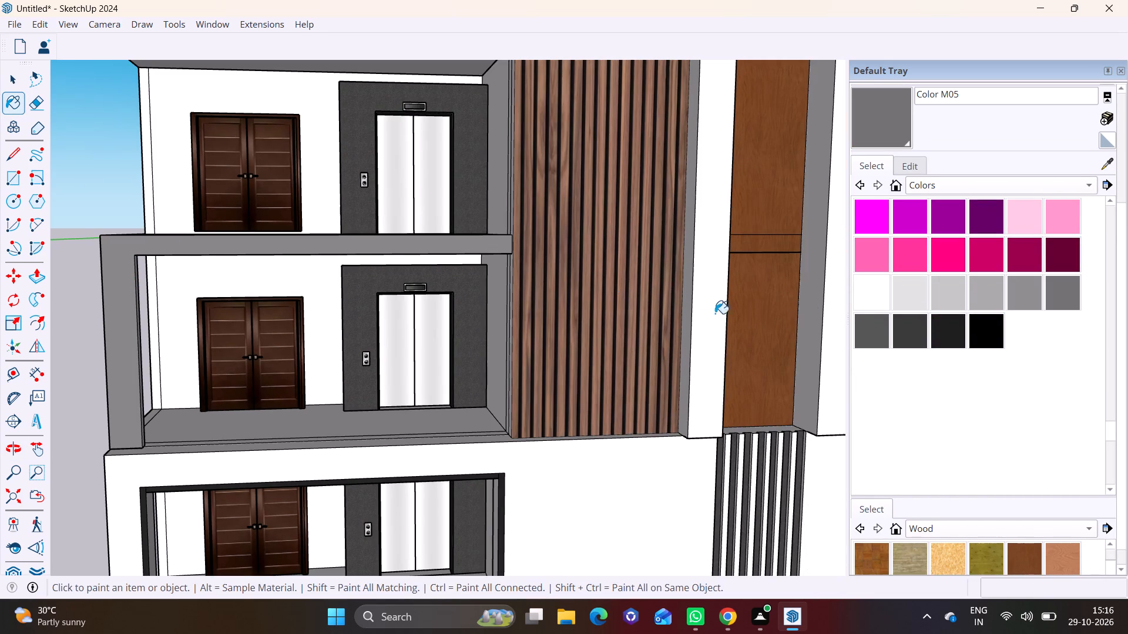
Repaint the front, top and outer side faces of the projecting balcony frame with Color M06.
left_click(860, 336)
left_click(337, 248)
middle_click_drag(231, 264, 422, 309)
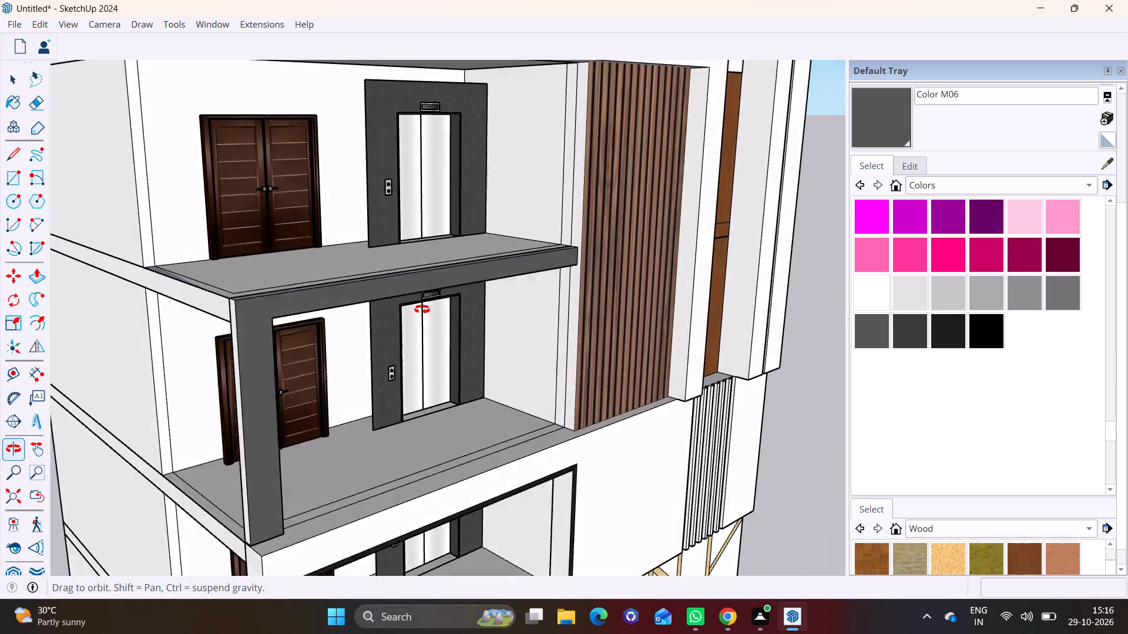
middle_click_drag(422, 309, 493, 328)
left_click(348, 329)
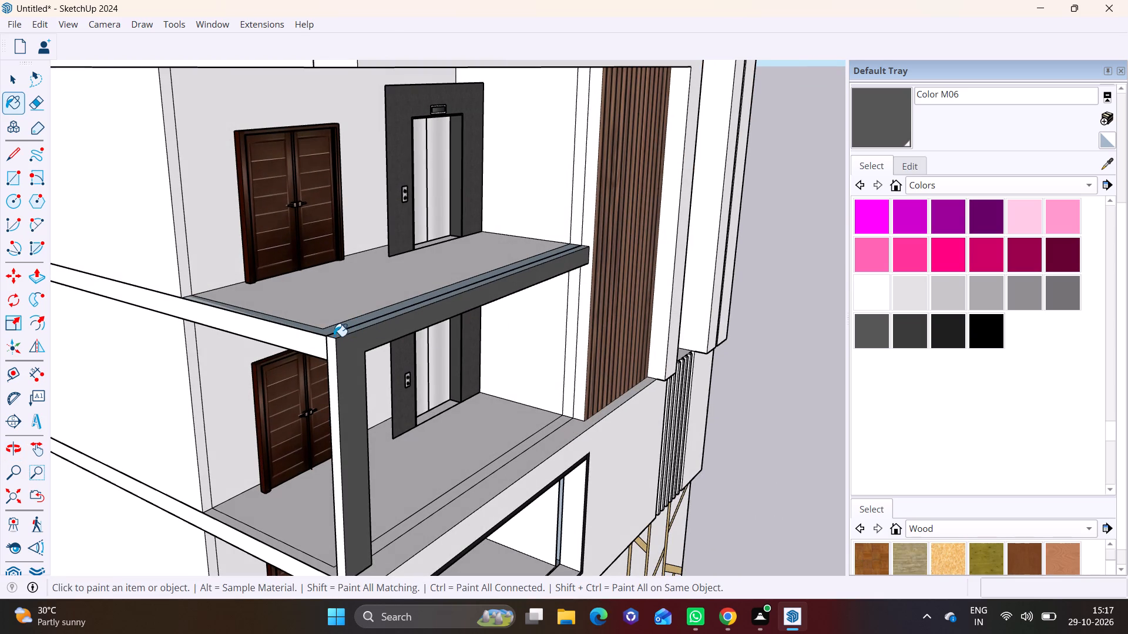
left_click(331, 345)
scroll(334, 345, "up", 9)
left_click(341, 319)
scroll(355, 323, "down", 3)
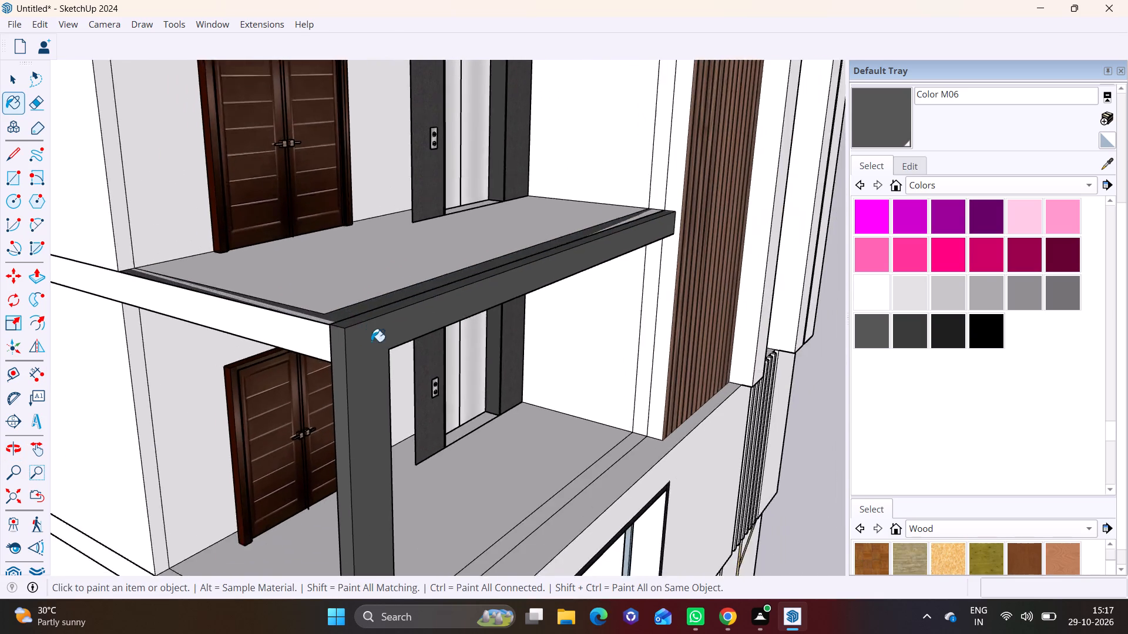
Paint the back face of the projecting frame's vertical leg with Color M06.
scroll(371, 342, "down", 6)
scroll(388, 397, "down", 1)
middle_click_drag(388, 403, 694, 315)
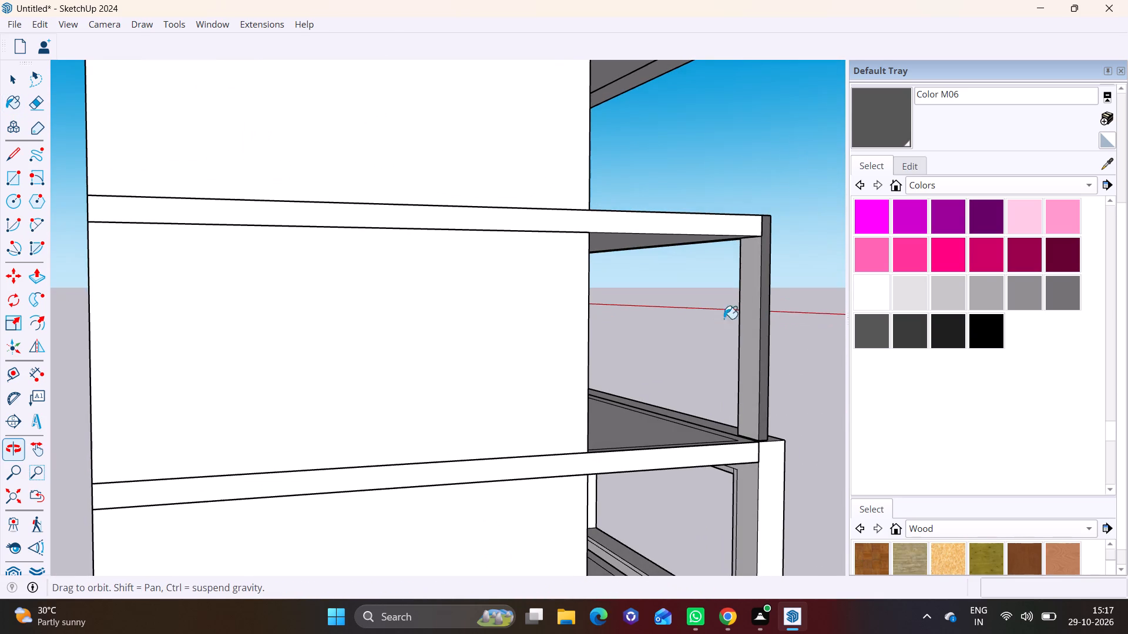
left_click(756, 321)
middle_click_drag(754, 346, 198, 367)
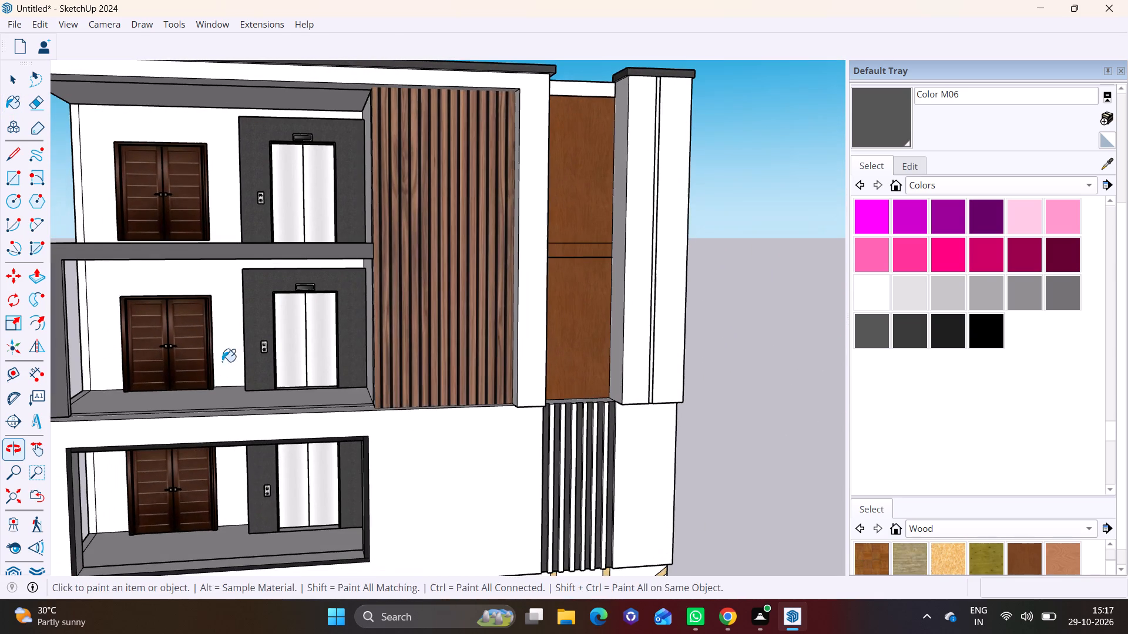
key("space")
left_click(747, 387)
Widen the frame's vertical leg by pulling its inner side face about 1' toward the balcony doors.
scroll(364, 434, "down", 4)
middle_click_drag(354, 427, 474, 440, "shift")
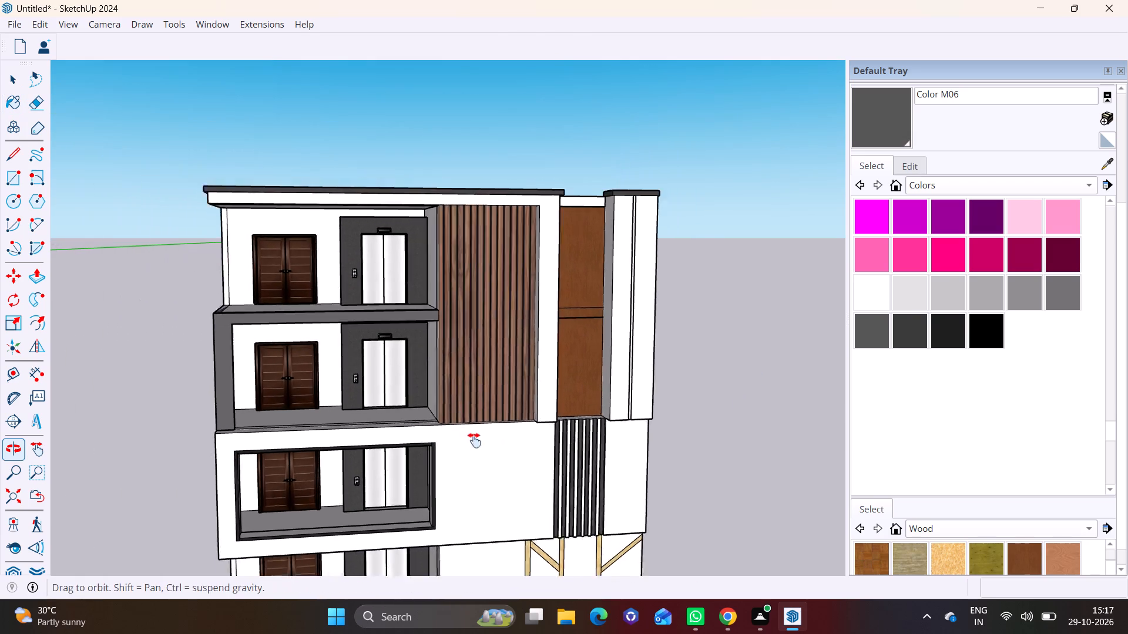
middle_click_drag(474, 440, 503, 450, "shift")
middle_click_drag(422, 434, 287, 395)
scroll(283, 355, "up", 11)
middle_click_drag(301, 376, 280, 370, "shift")
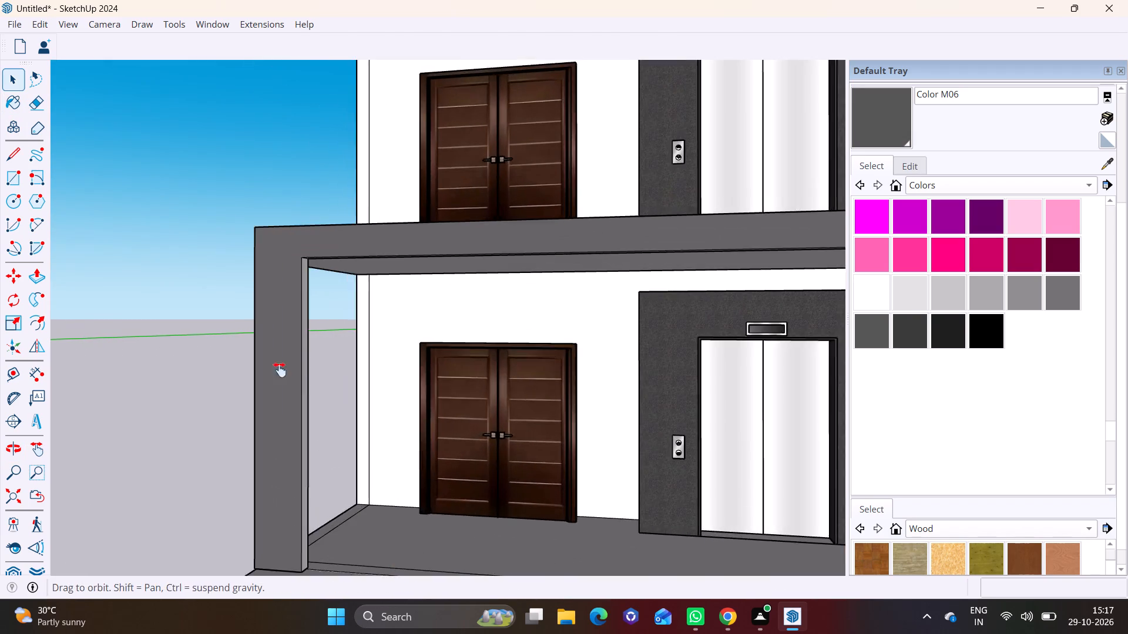
middle_click_drag(280, 370, 230, 348, "shift")
scroll(235, 353, "up", 3)
middle_click_drag(245, 362, 203, 367)
left_click(169, 372)
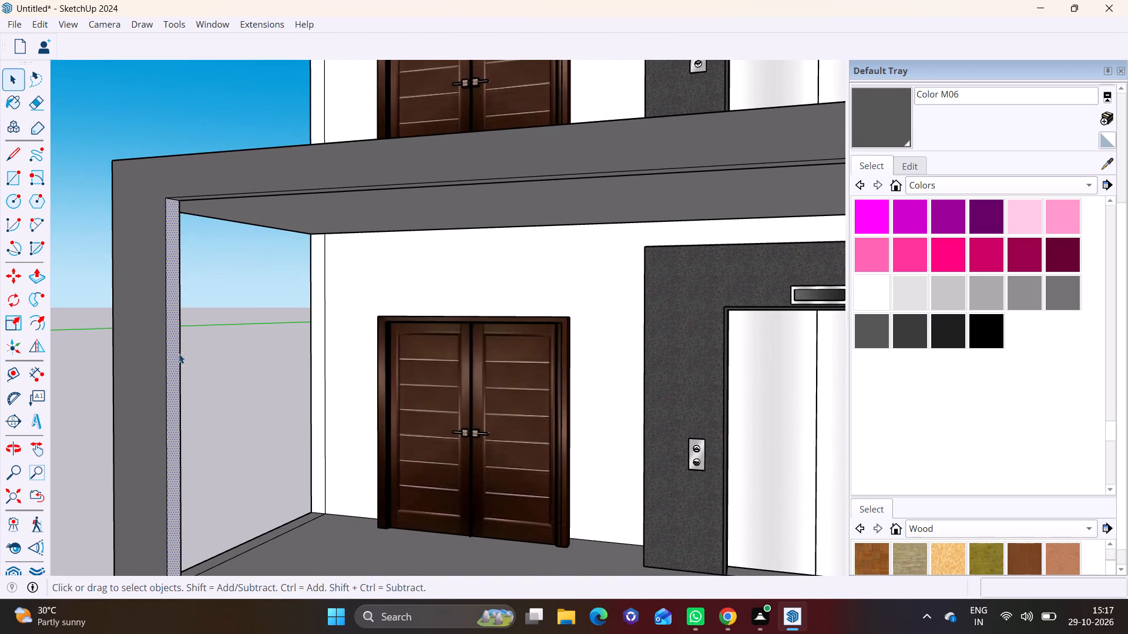
left_click(36, 280)
left_click(180, 333)
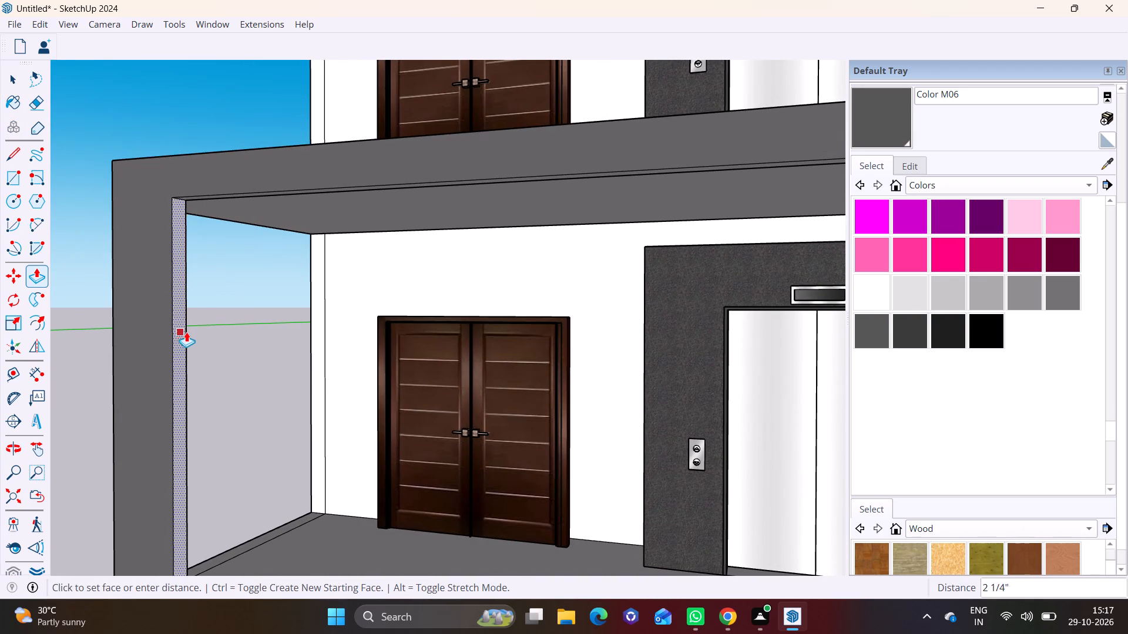
left_click(215, 335)
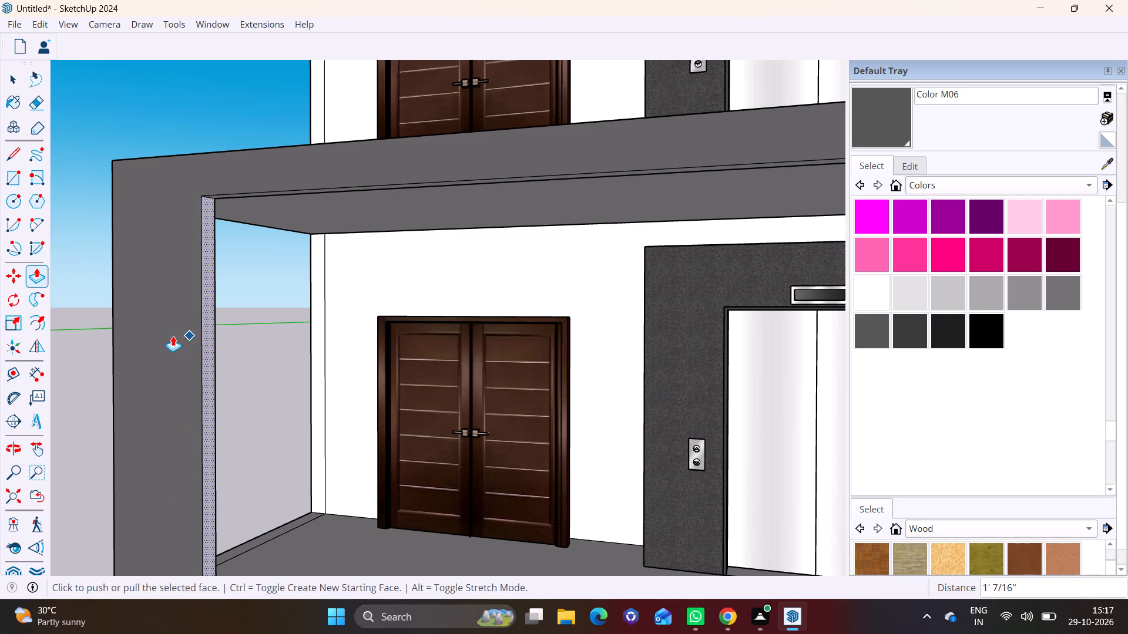
key("space")
left_click(104, 349)
Paint the inner side face of the frame's vertical leg with Color M06.
scroll(170, 353, "down", 7)
scroll(275, 396, "up", 3)
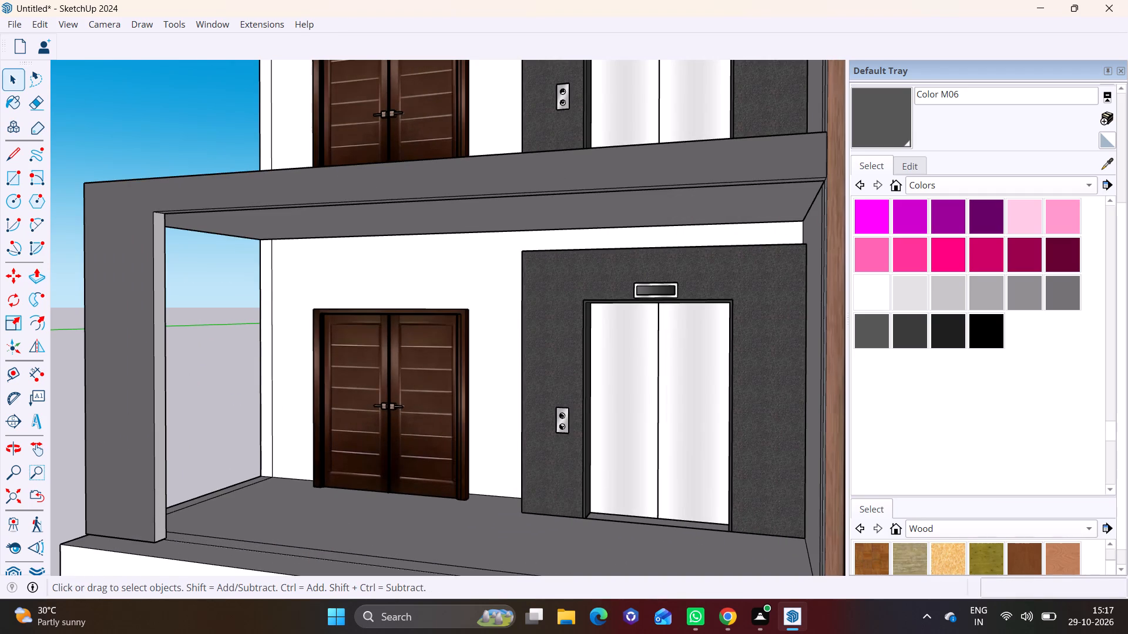
left_click(879, 333)
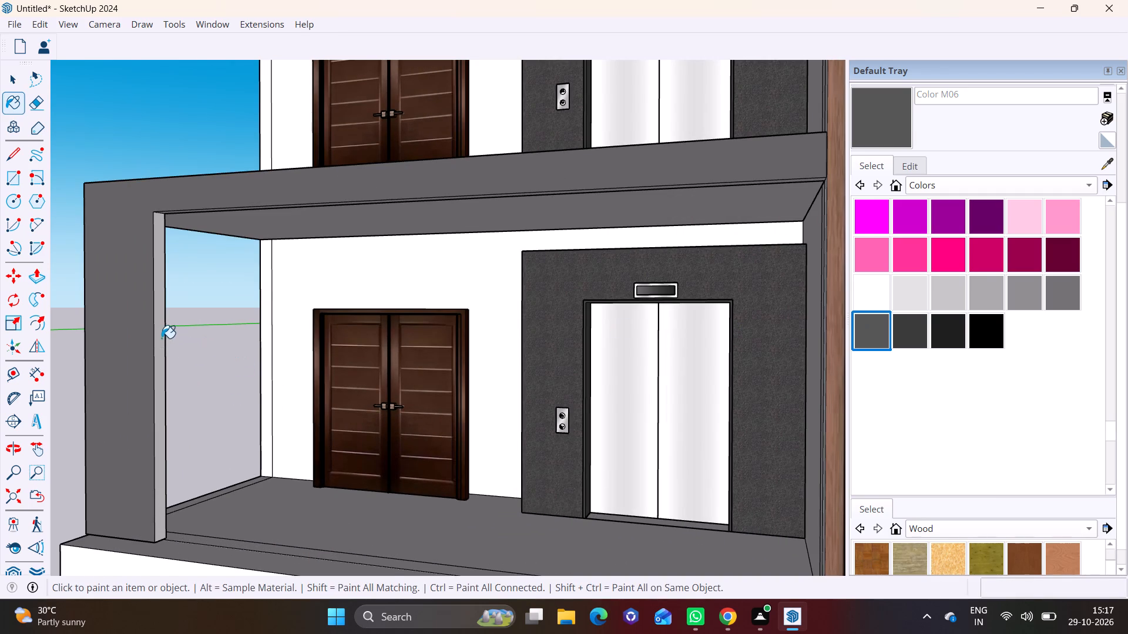
left_click(162, 338)
key("space")
left_click(191, 378)
Paint the underside of the frame's horizontal beam with Color M06.
middle_click_drag(226, 308, 230, 207)
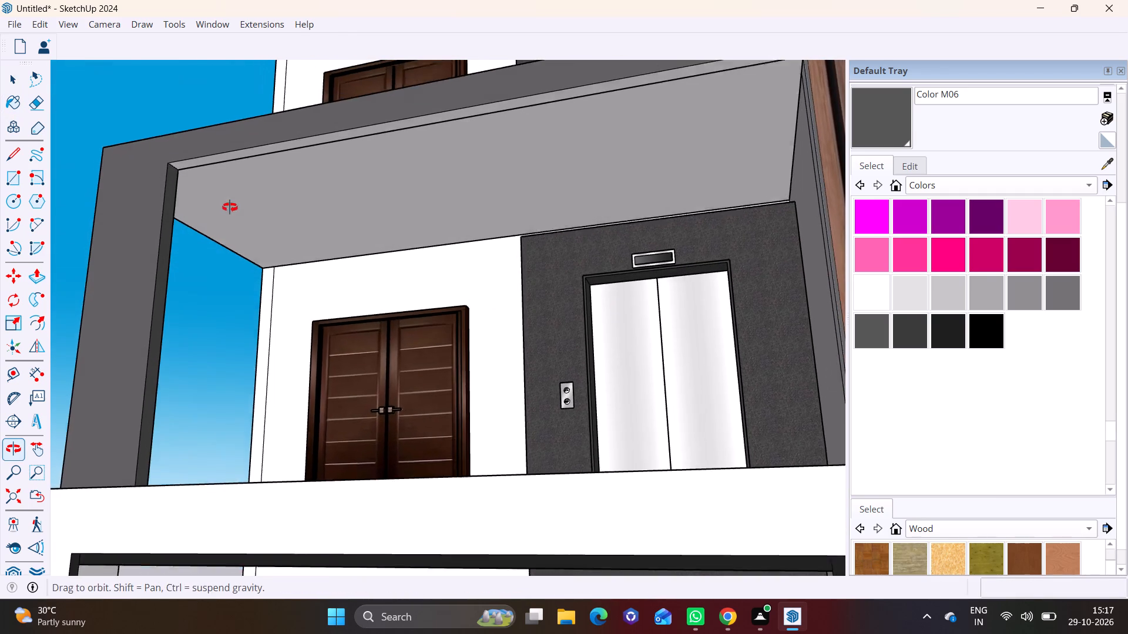
middle_click_drag(230, 207, 231, 203)
left_click(879, 325)
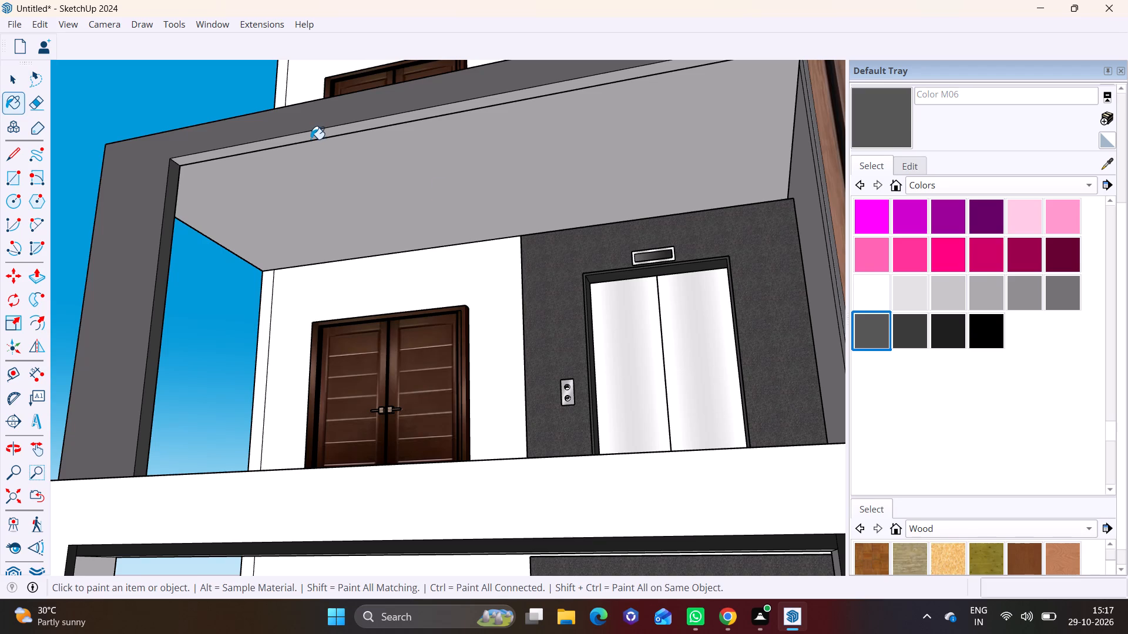
left_click(311, 139)
scroll(249, 258, "down", 8)
middle_click_drag(307, 291, 493, 421)
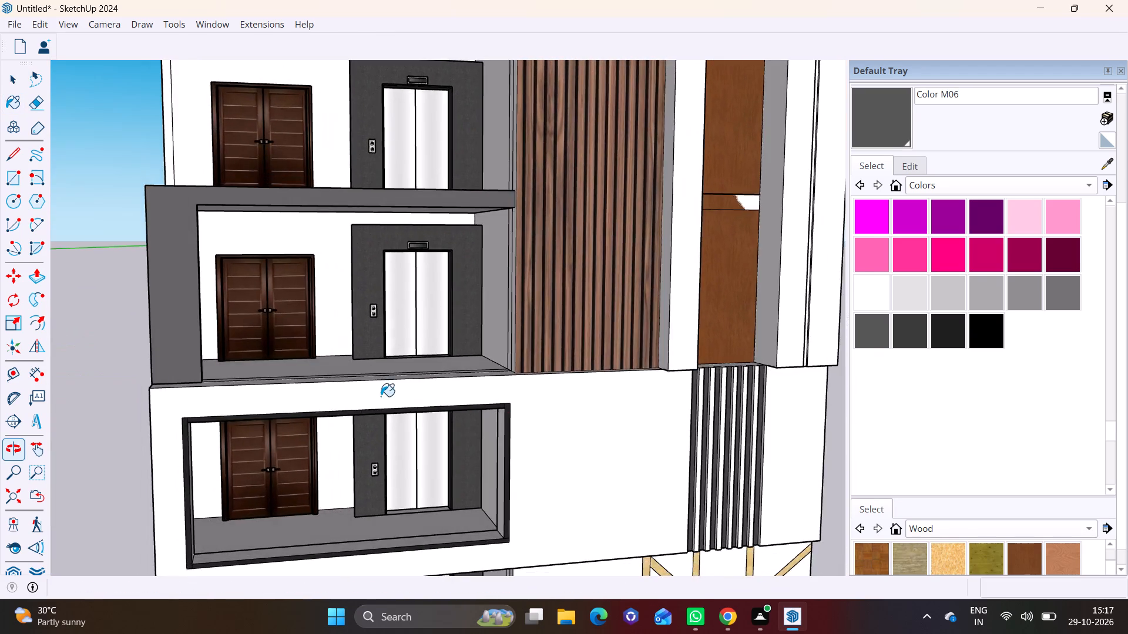
scroll(367, 398, "down", 11)
key("space")
left_click(658, 392)
Examine the whole front elevation and the roof soffit above the top-floor balcony.
middle_click_drag(579, 424, 542, 416)
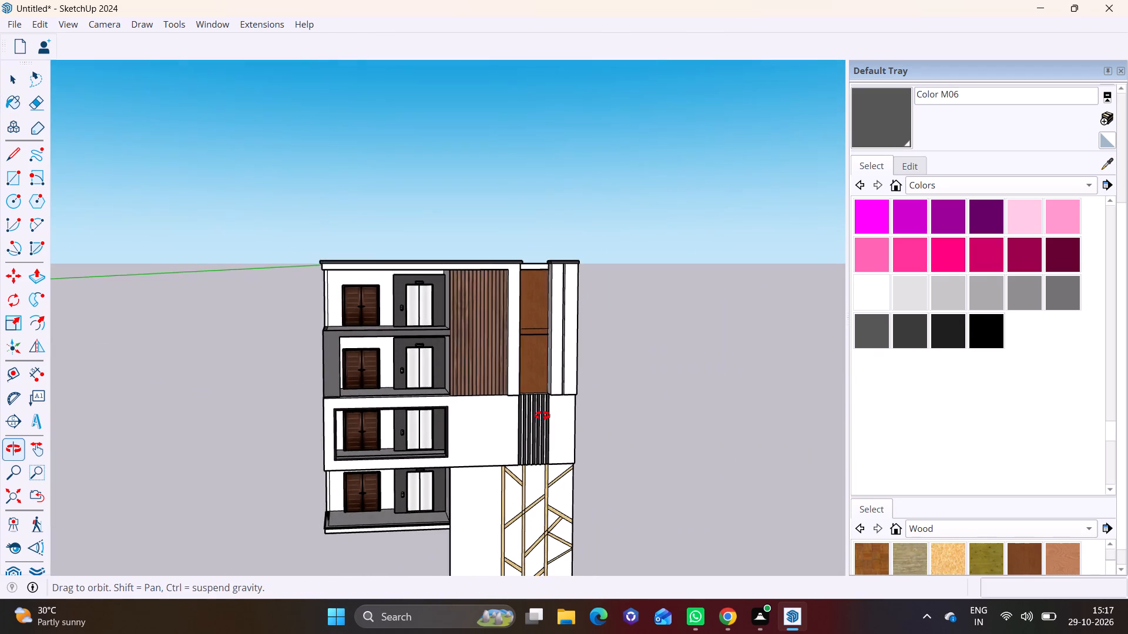
middle_click_drag(542, 416, 535, 414)
scroll(518, 420, "down", 3)
middle_click_drag(519, 423, 415, 370, "shift")
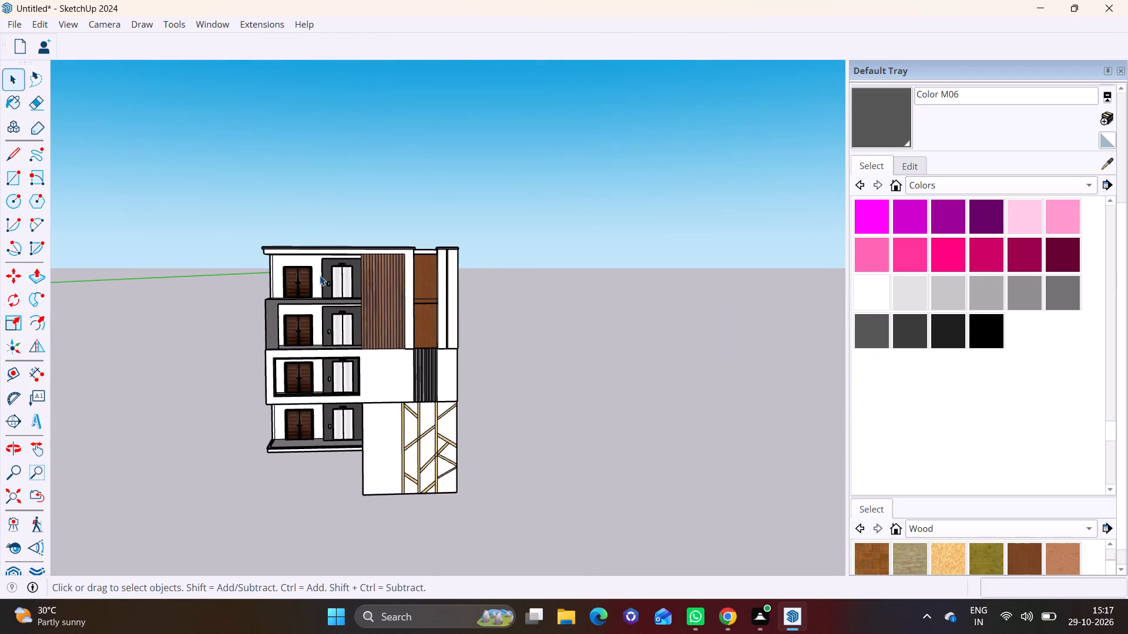
scroll(320, 275, "up", 6)
middle_click_drag(321, 275, 323, 380, "shift")
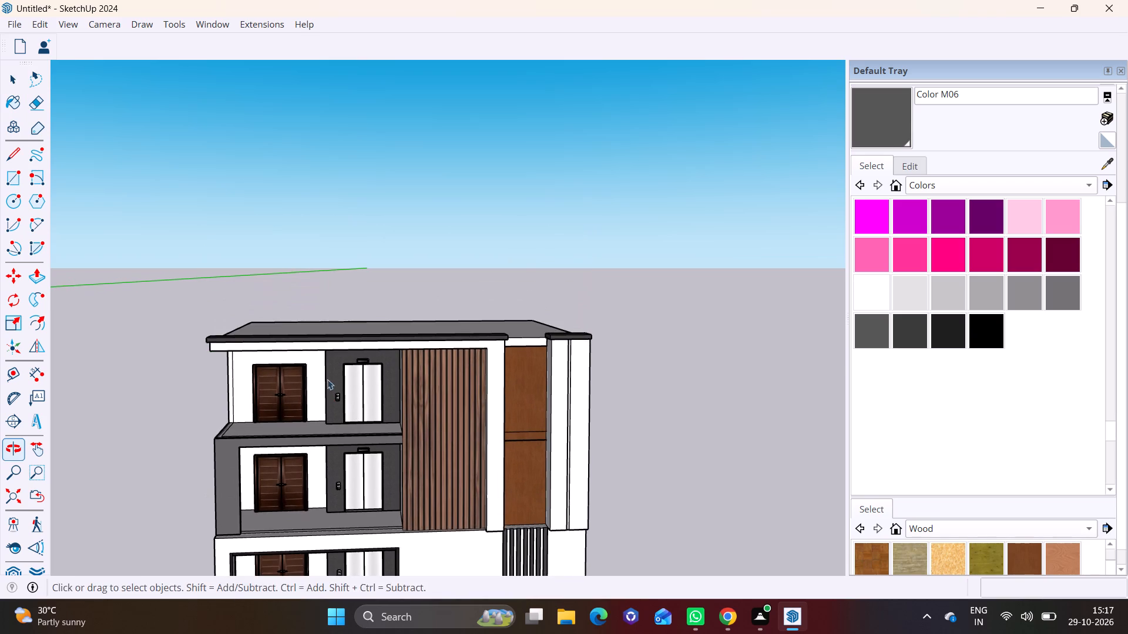
middle_click_drag(374, 344, 403, 225)
scroll(355, 355, "up", 5)
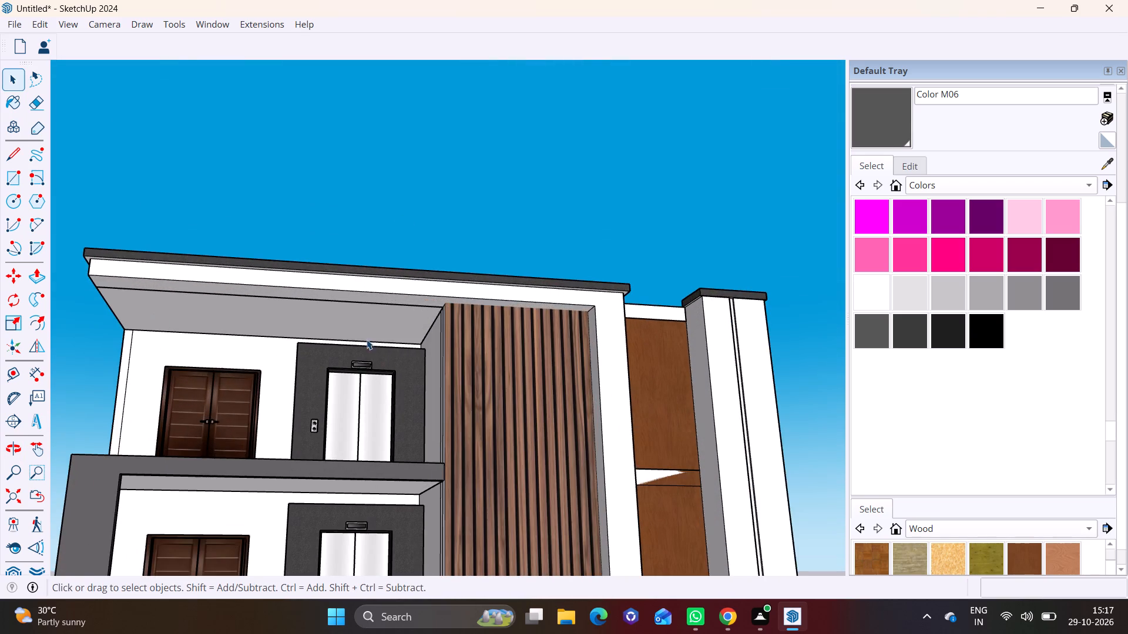
middle_click_drag(390, 314, 421, 259)
scroll(409, 291, "up", 2)
middle_click(428, 302)
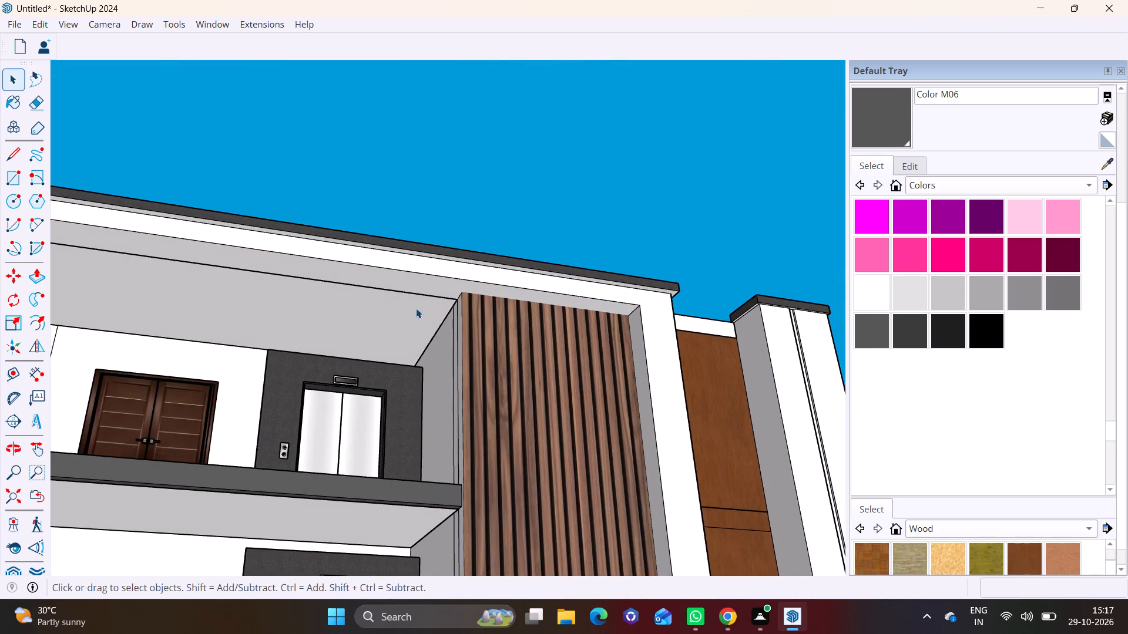
Draw a rectangle about 21' by 9' 11" on the top balcony's ceiling, from the rear outer corner to the slatted cladding.
scroll(405, 317, "down", 3)
middle_click_drag(405, 319, 513, 319, "shift")
middle_click_drag(384, 346, 380, 316)
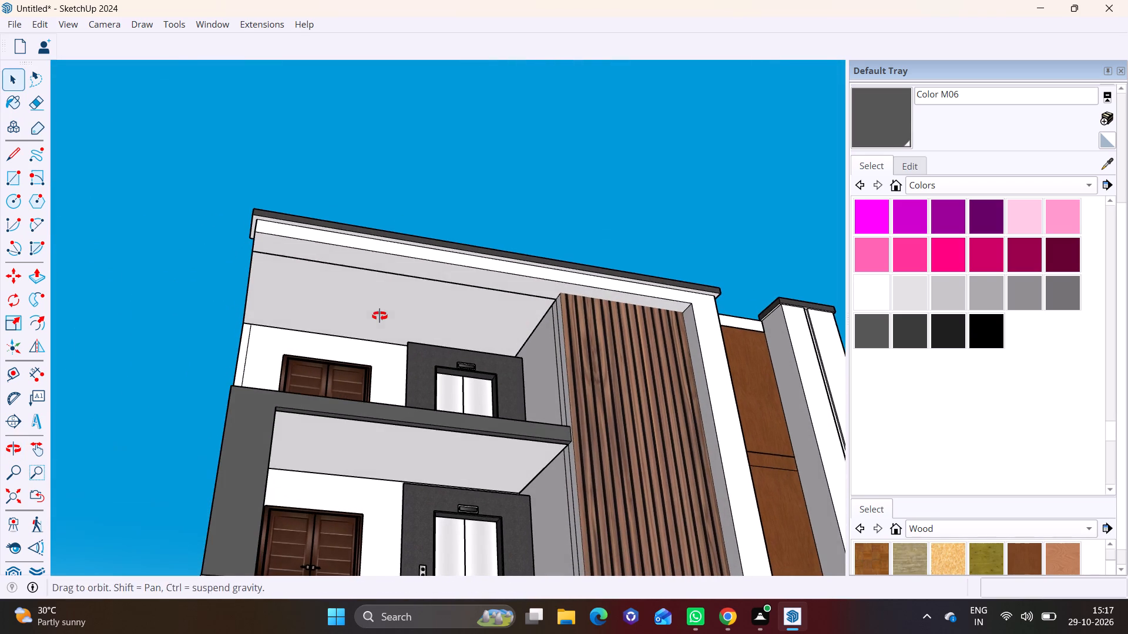
middle_click_drag(380, 316, 380, 315)
left_click(14, 181)
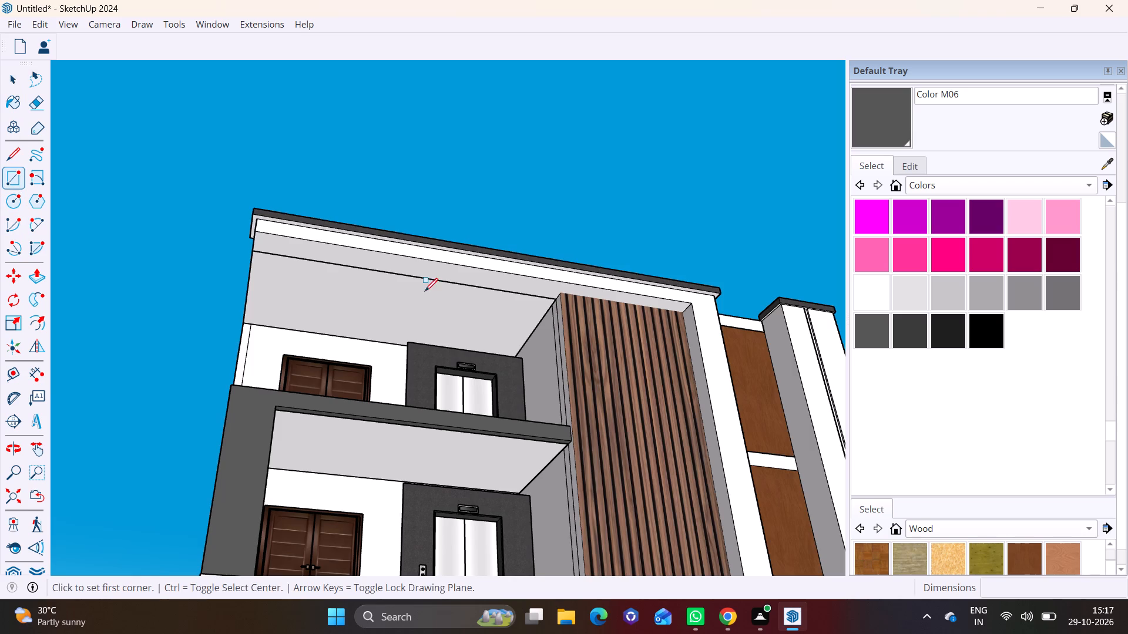
scroll(428, 292, "up", 2)
scroll(219, 320, "up", 7)
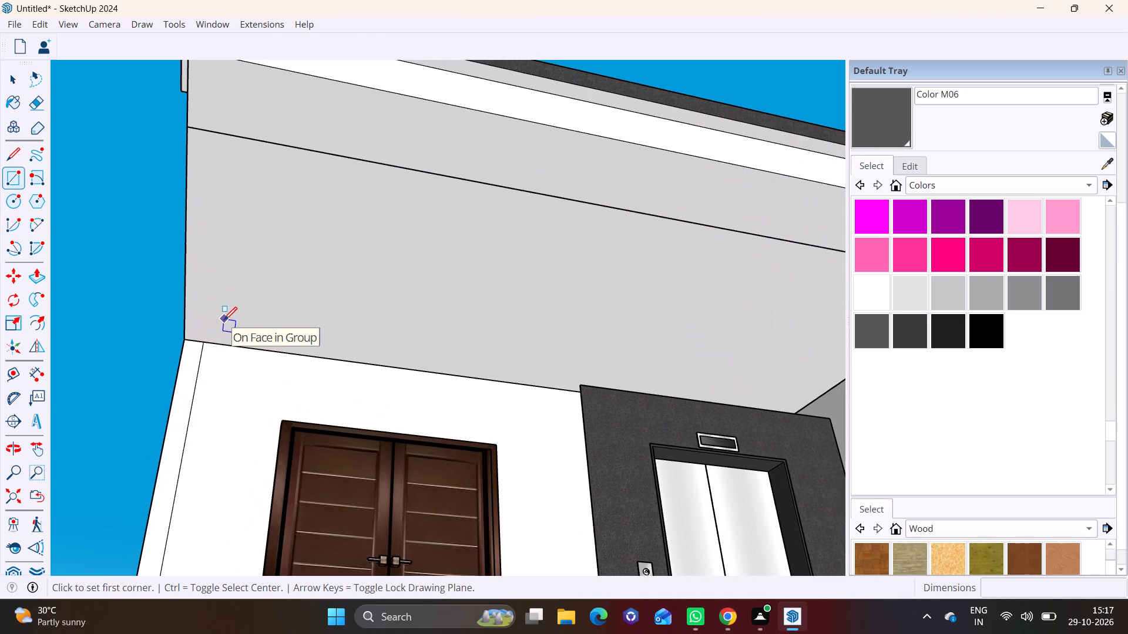
left_click(186, 339)
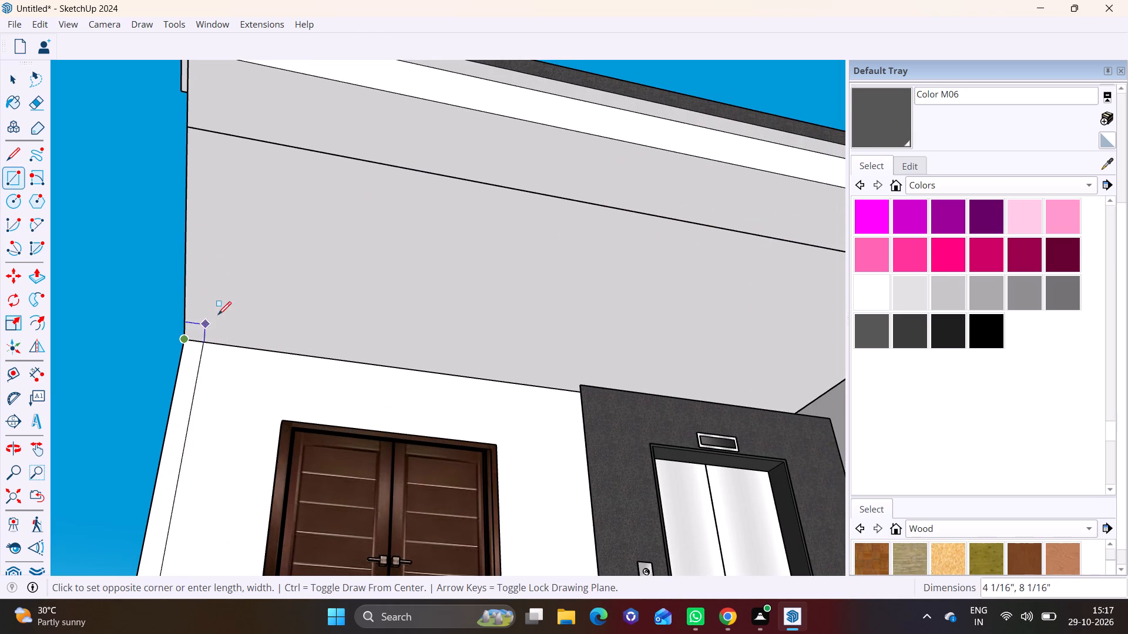
scroll(371, 276, "down", 6)
middle_click_drag(574, 294, 484, 297, "shift")
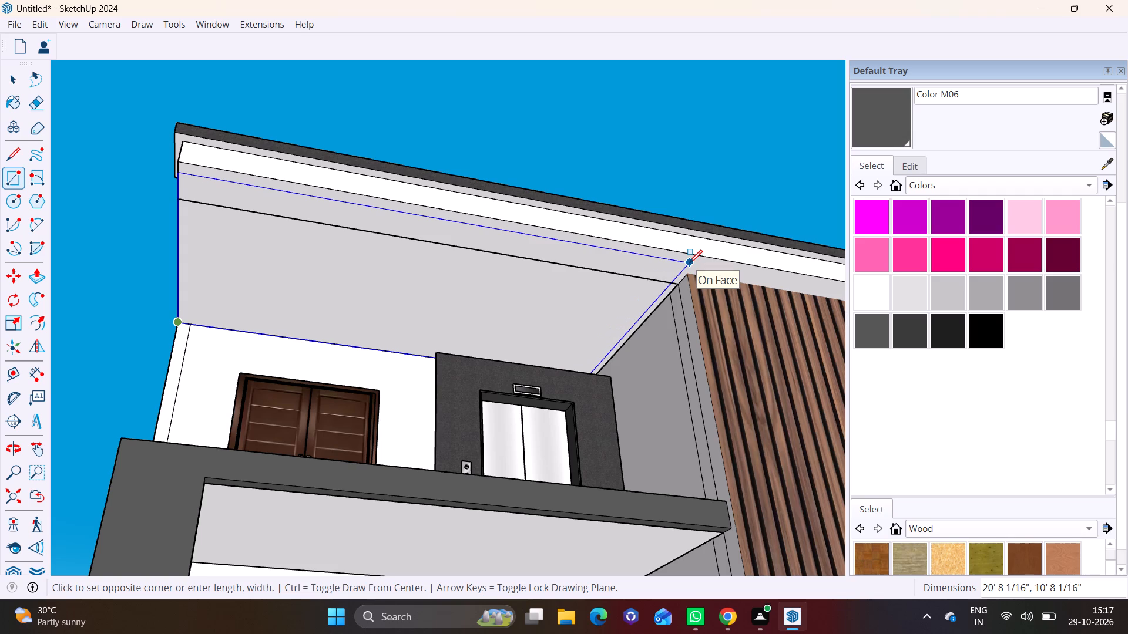
left_click(686, 278)
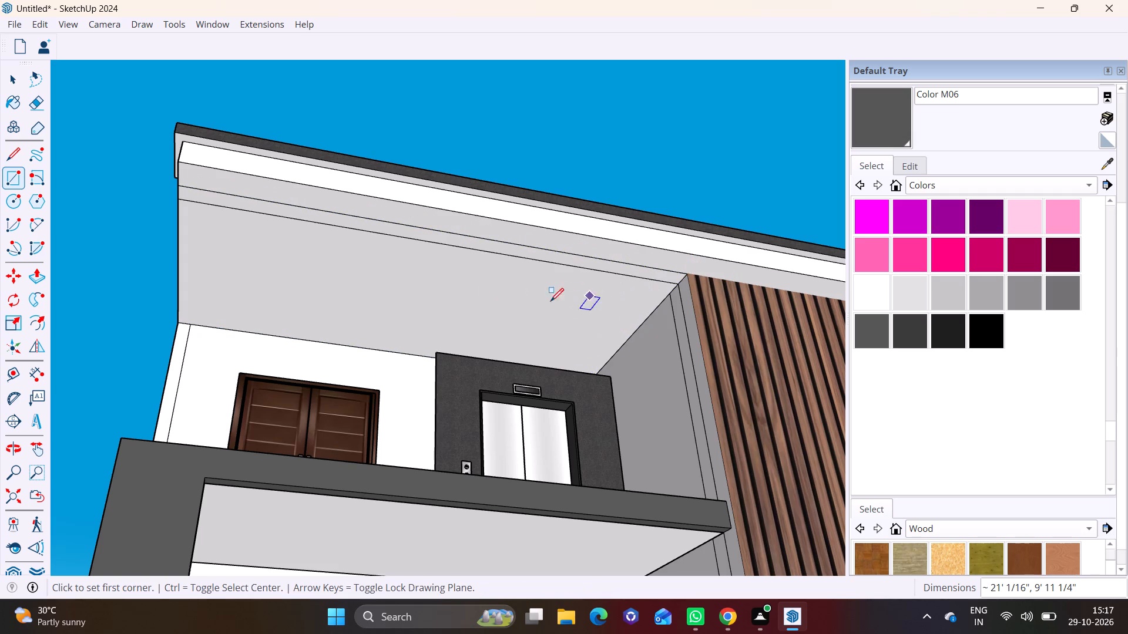
Delete the leftover edge running across the top balcony's ceiling just behind the new rectangle's front edge.
key("space")
left_click(471, 249)
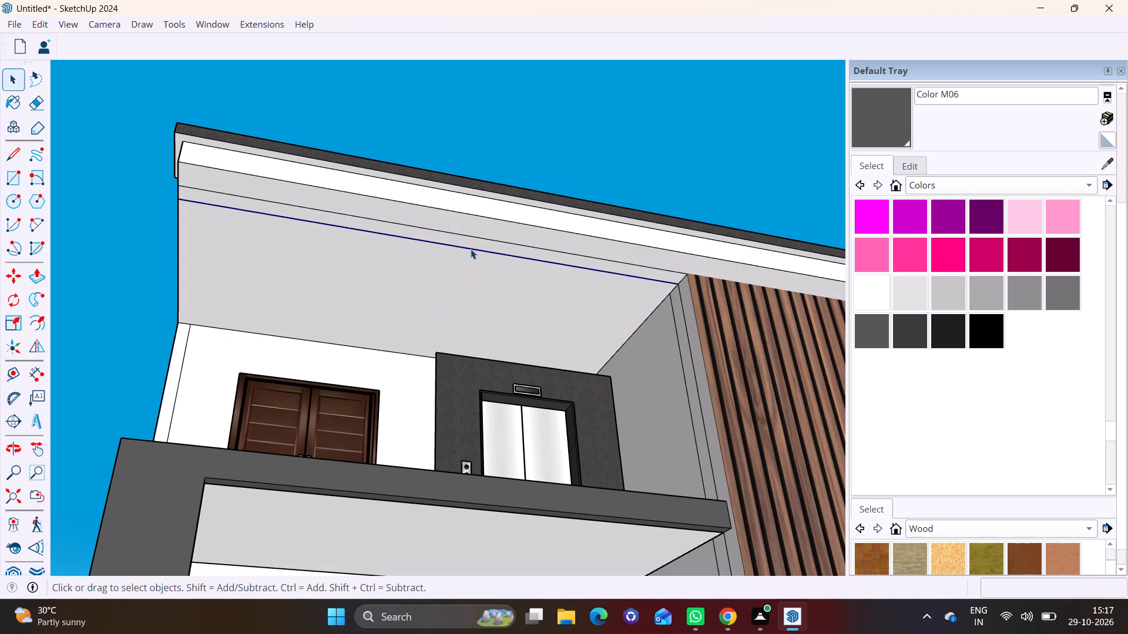
key("Delete")
left_click(484, 253)
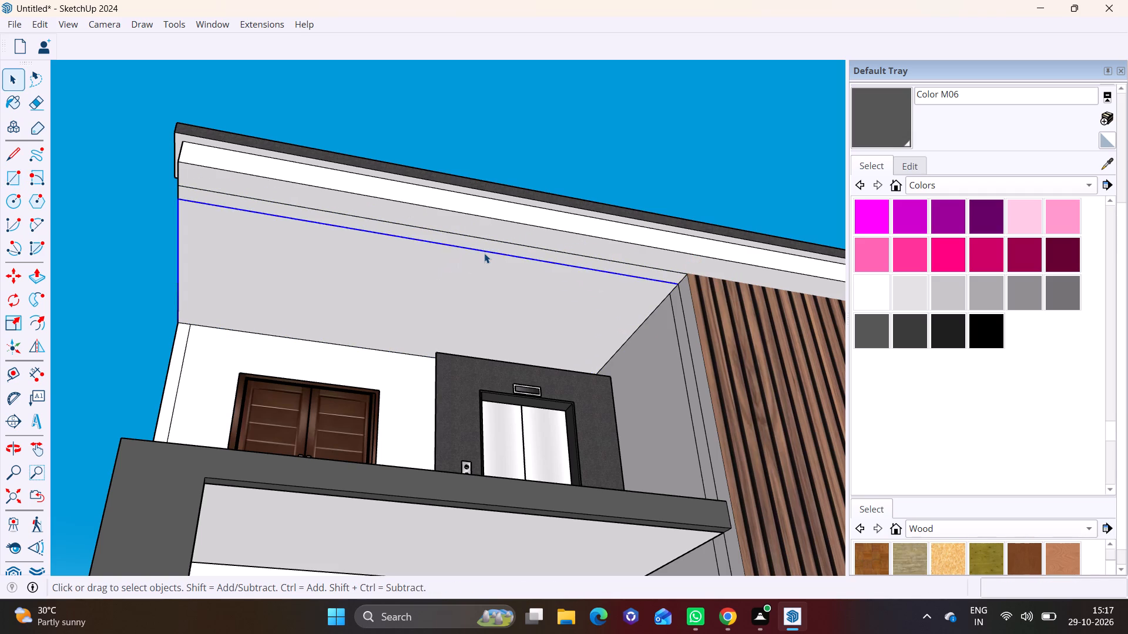
key("Delete")
Pull the top balcony's rectangular ceiling face down about 6 5/16".
left_click(404, 255)
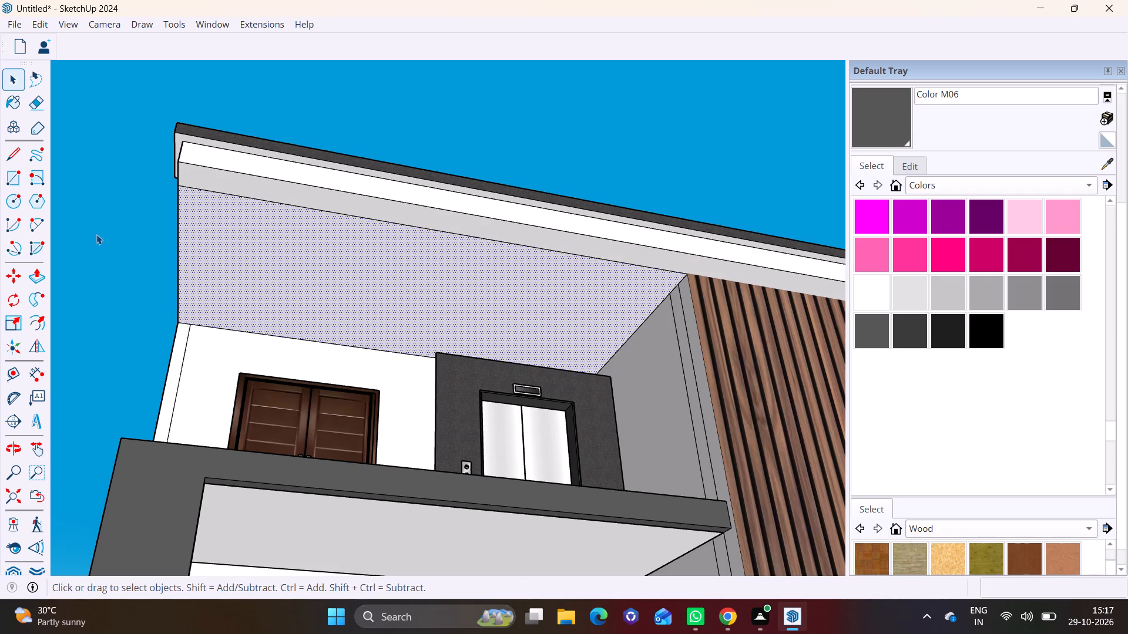
left_click(33, 272)
left_click(260, 231)
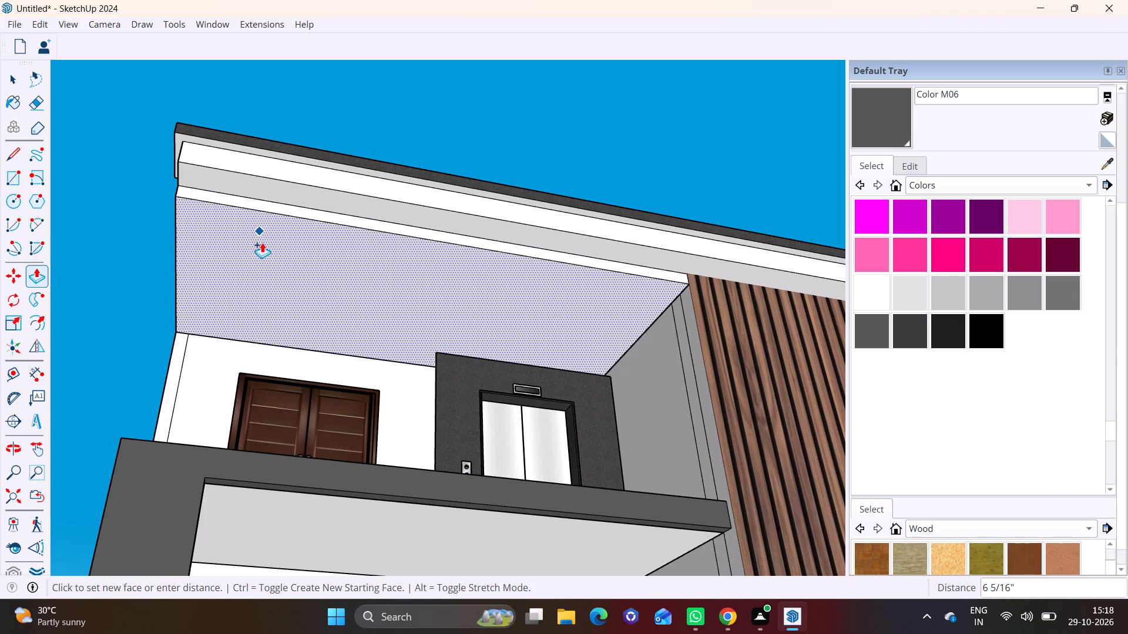
left_click(262, 242)
middle_click_drag(343, 245, 210, 424)
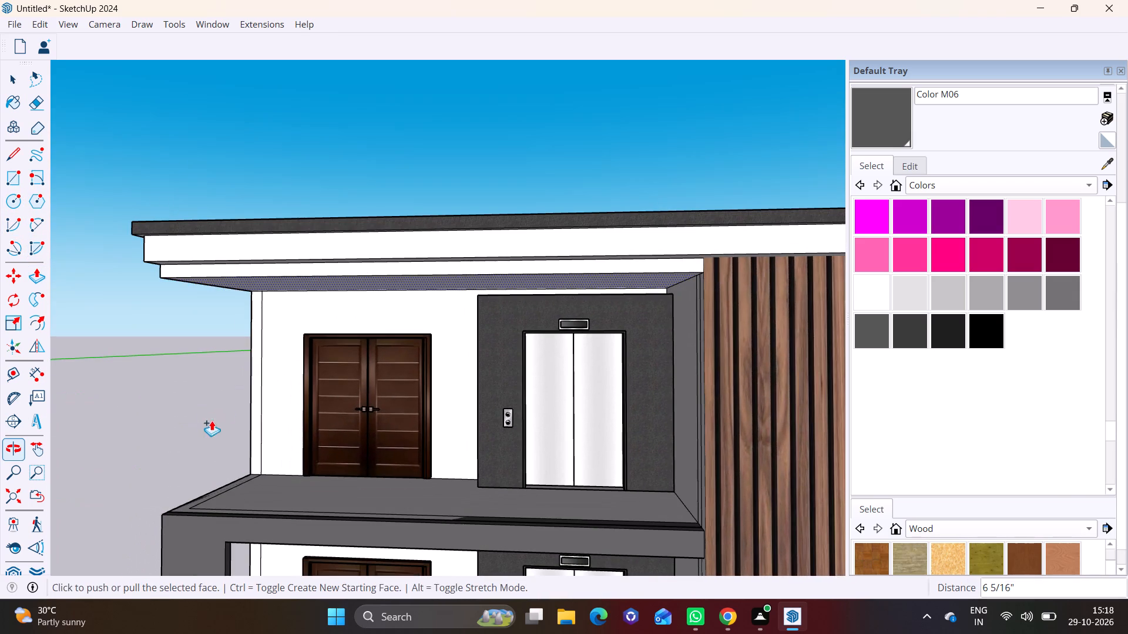
middle_click_drag(297, 346, 322, 275)
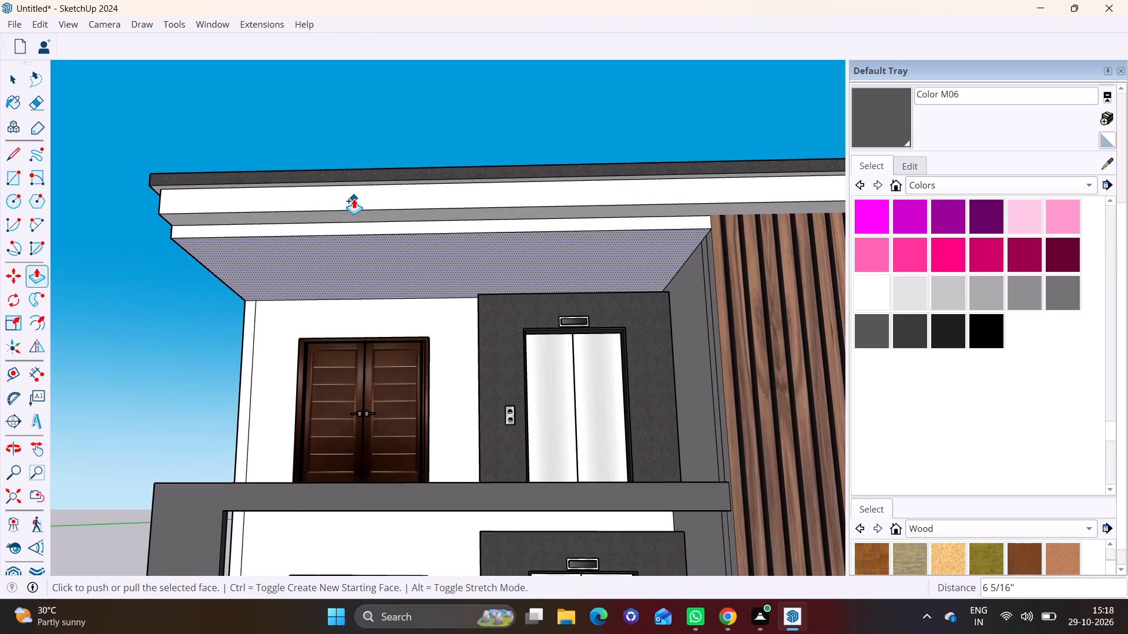
Pull the narrow soffit strip along the roof's front edge down level with the lowered balcony ceiling.
key("space")
left_click(350, 217)
left_click(33, 271)
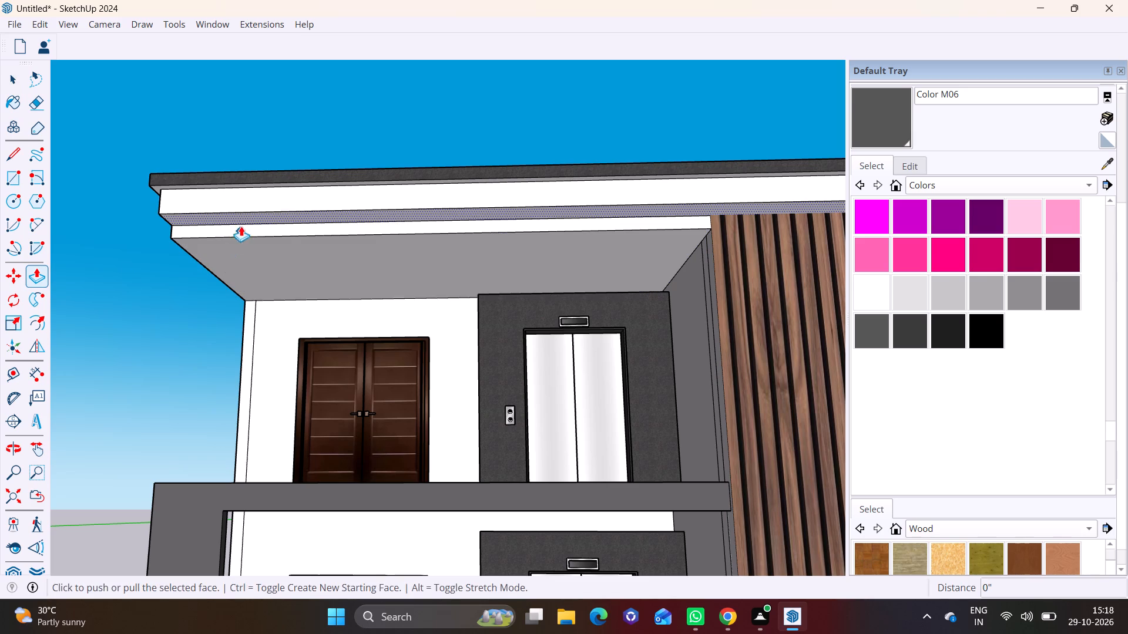
left_click(247, 215)
left_click(243, 232)
Paint the top balcony's ceiling face with the Wood Cherry Original material.
middle_click_drag(348, 289, 361, 262)
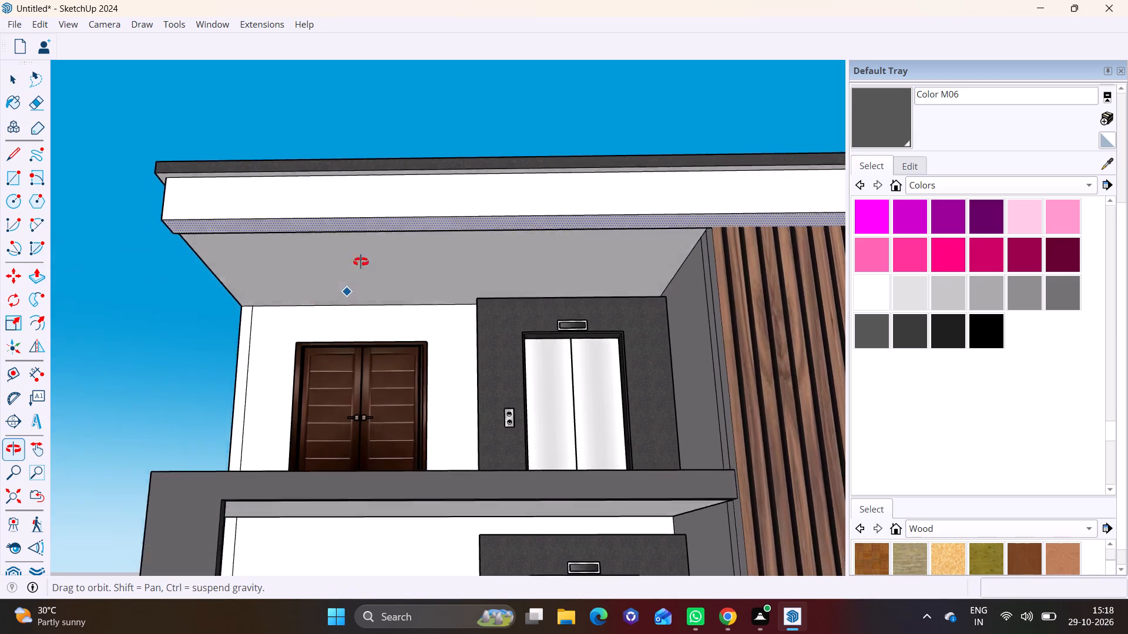
middle_click_drag(361, 262, 439, 167)
key("space")
left_click(382, 249)
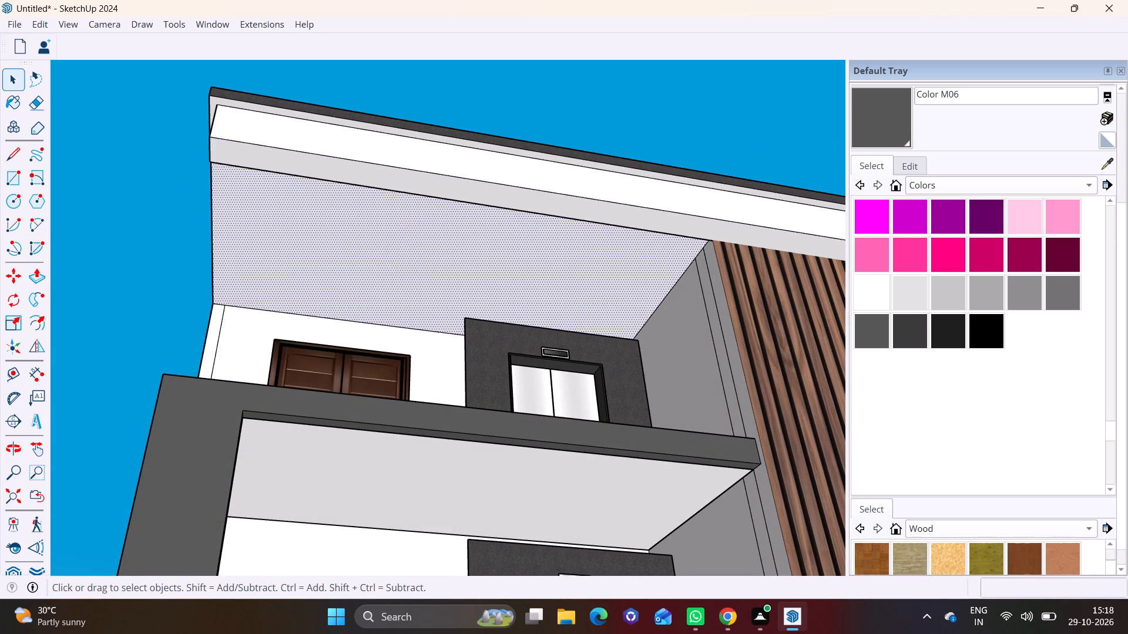
left_click_drag(1033, 554, 1020, 551)
left_click(573, 321)
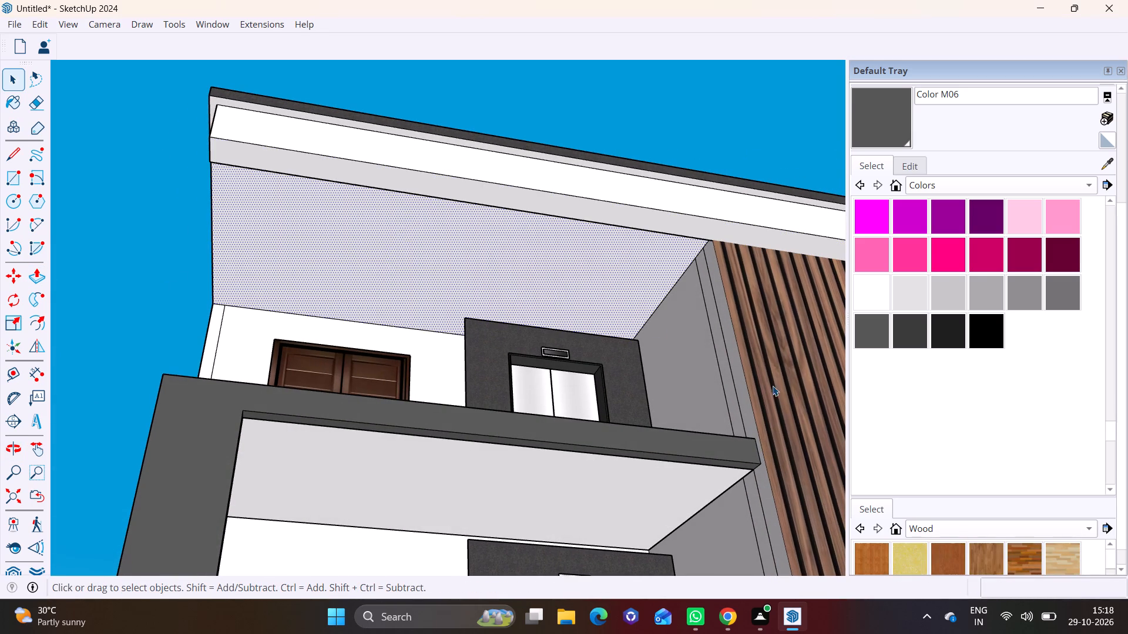
left_click(1023, 552)
left_click(955, 561)
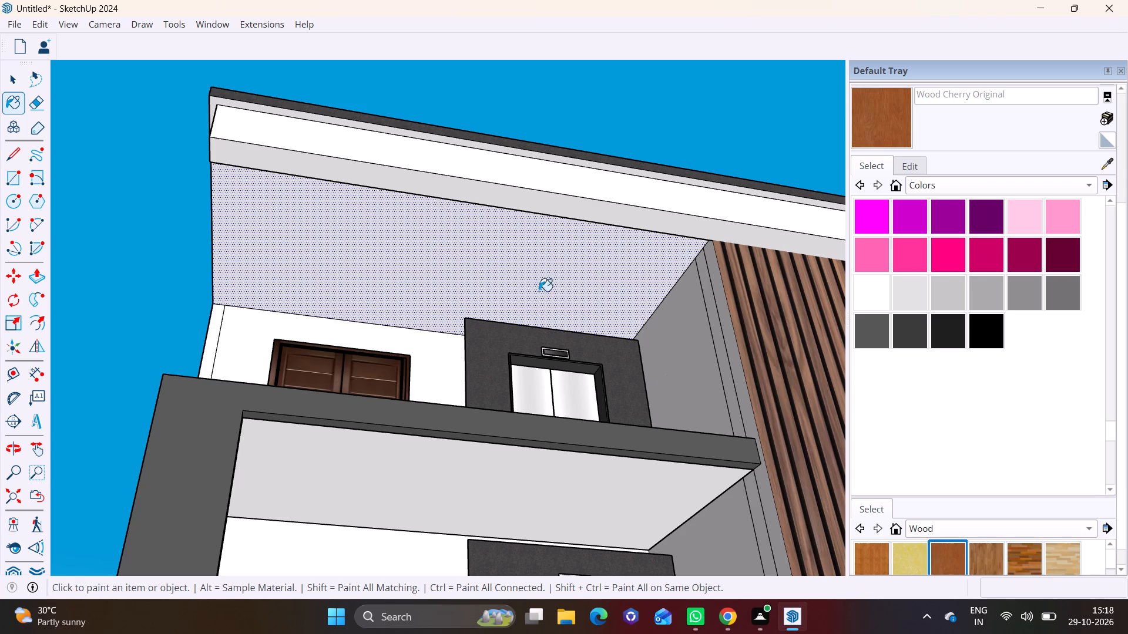
left_click(510, 258)
key("space")
left_click(142, 278)
Examine the wood-finished top balcony ceiling against the whole front elevation from below.
middle_click_drag(160, 272, 117, 429)
scroll(117, 428, "down", 1)
scroll(177, 379, "down", 6)
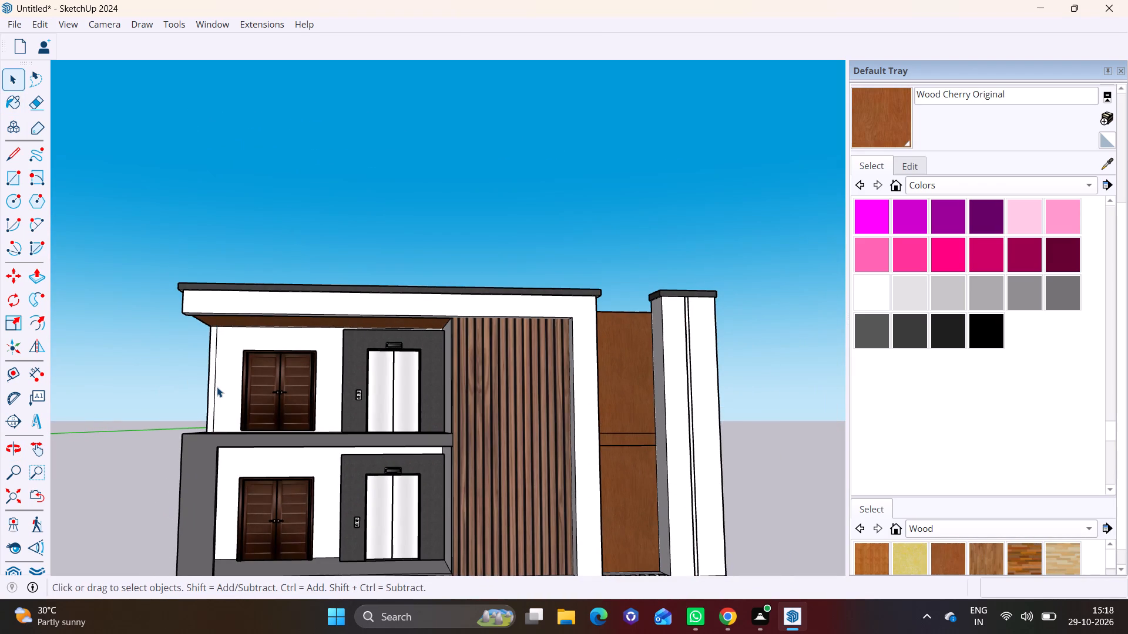
middle_click_drag(265, 403, 274, 292)
scroll(274, 294, "down", 2)
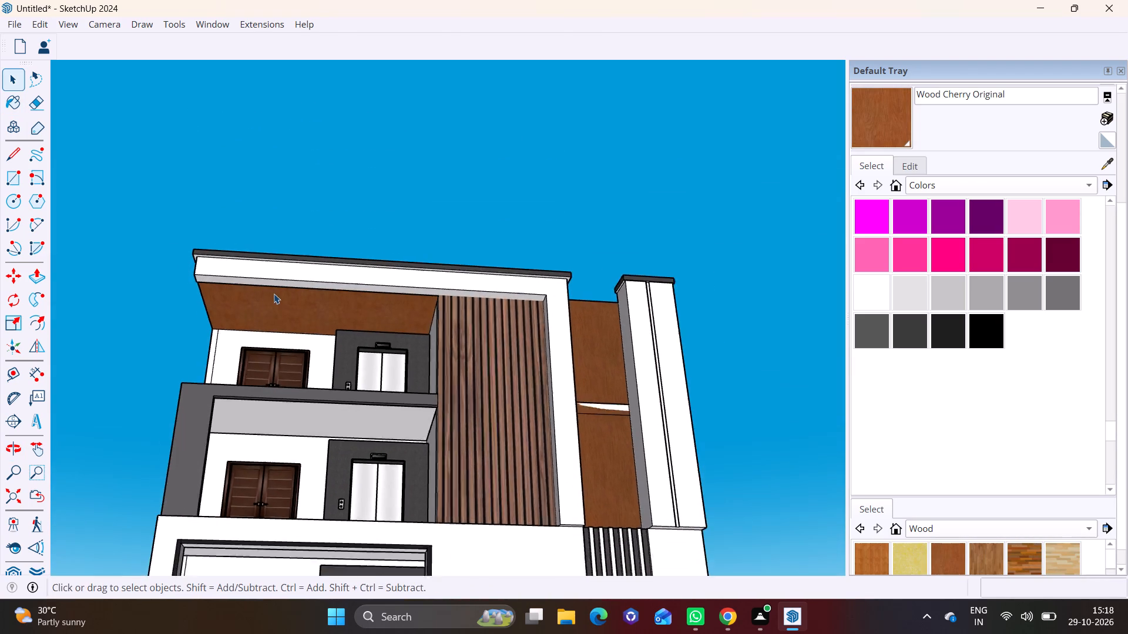
scroll(274, 294, "down", 1)
middle_click_drag(274, 294, 296, 269)
scroll(308, 300, "down", 2)
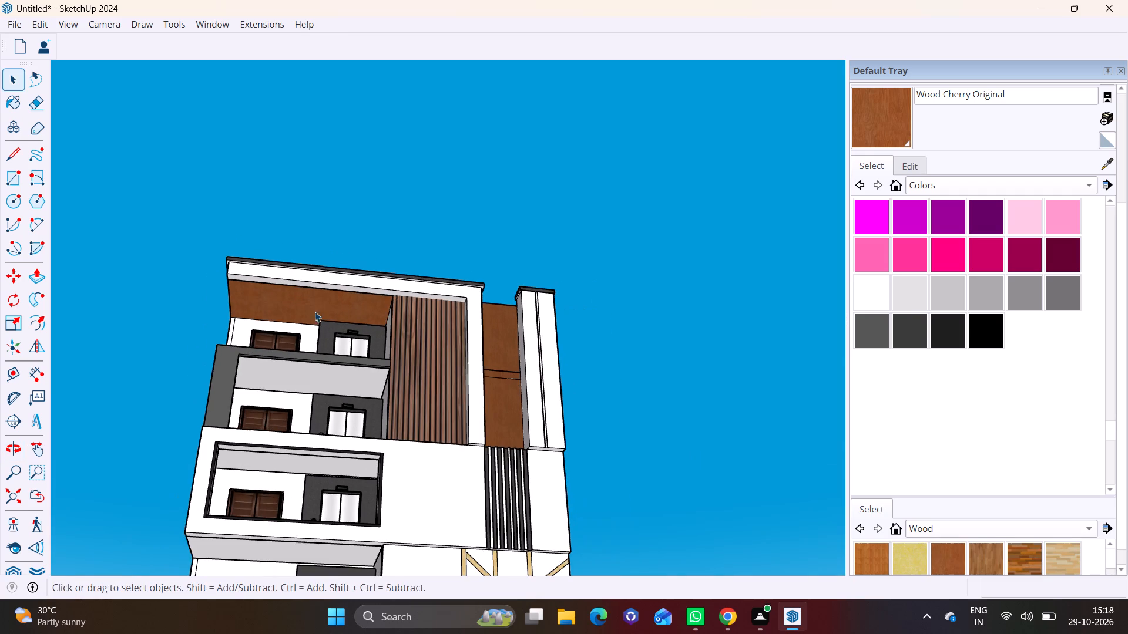
middle_click_drag(341, 343, 313, 298, "shift")
scroll(309, 332, "up", 4)
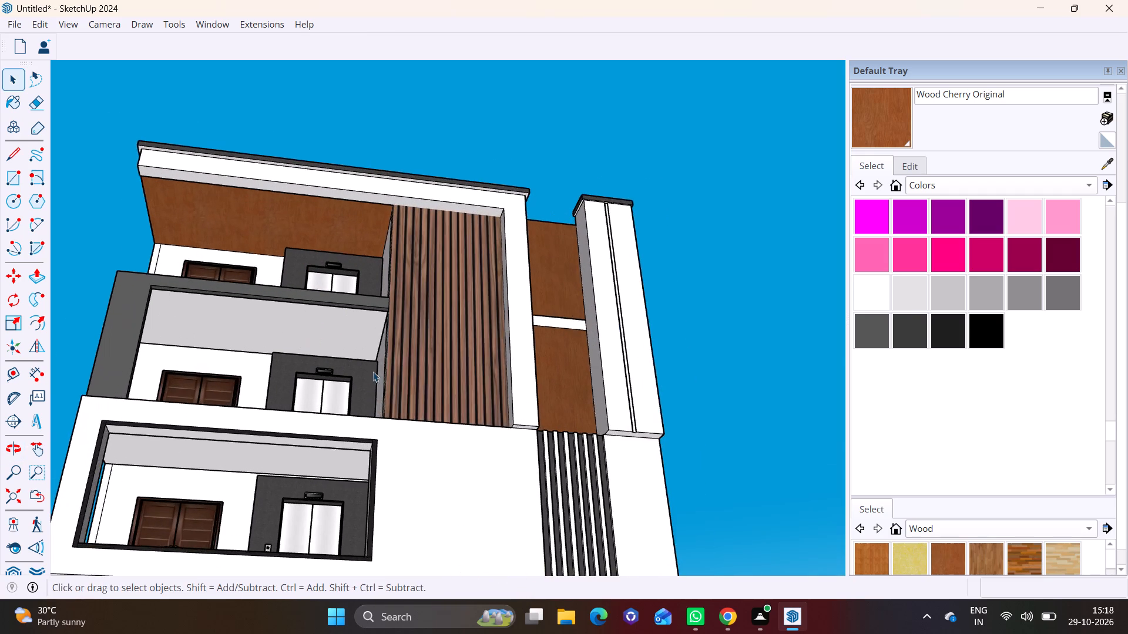
scroll(373, 372, "up", 1)
Draw a rectangle about 21' by 8' 5" on the ceiling of the dark grey framed balcony, from the rear outer corner towards the slatted cladding.
middle_click_drag(325, 343, 582, 357)
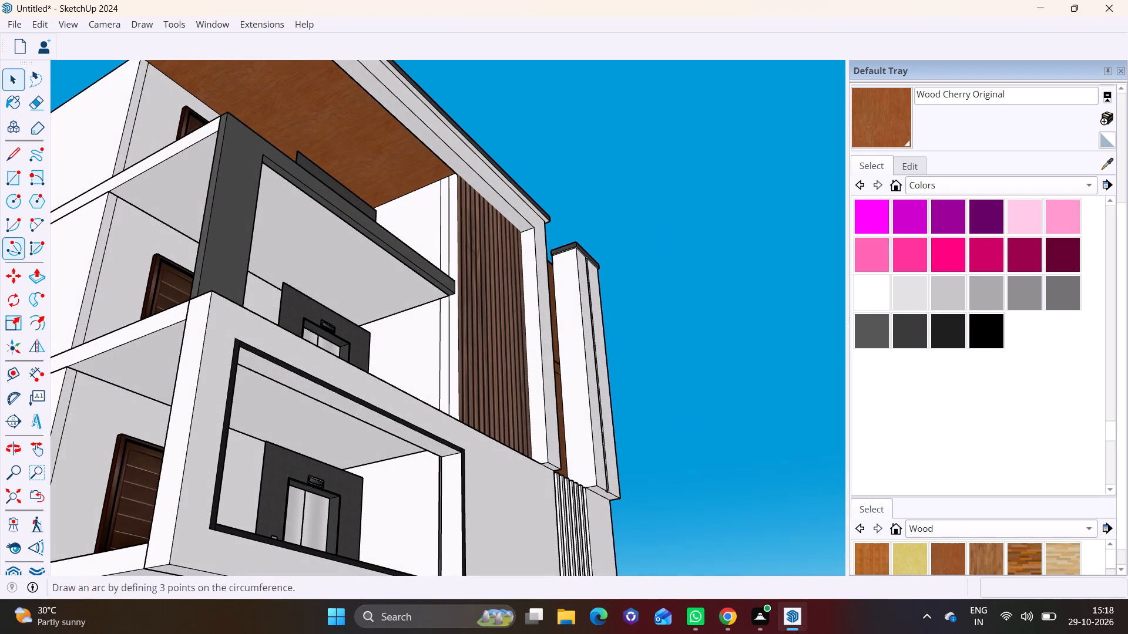
left_click(11, 175)
middle_click_drag(232, 221, 199, 267)
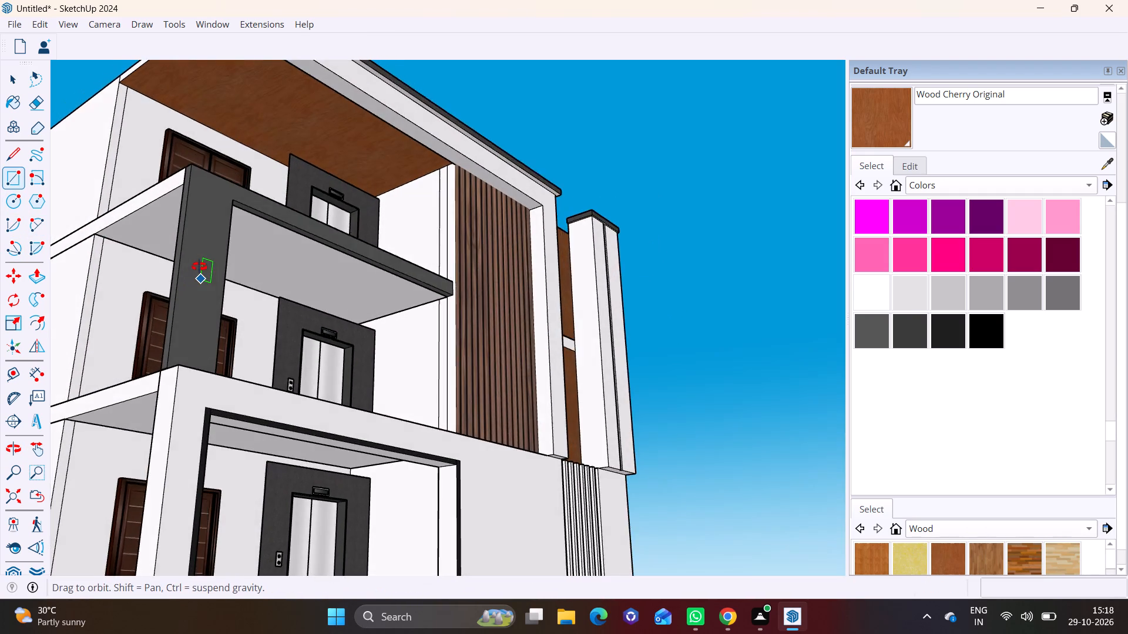
middle_click_drag(199, 267, 327, 275)
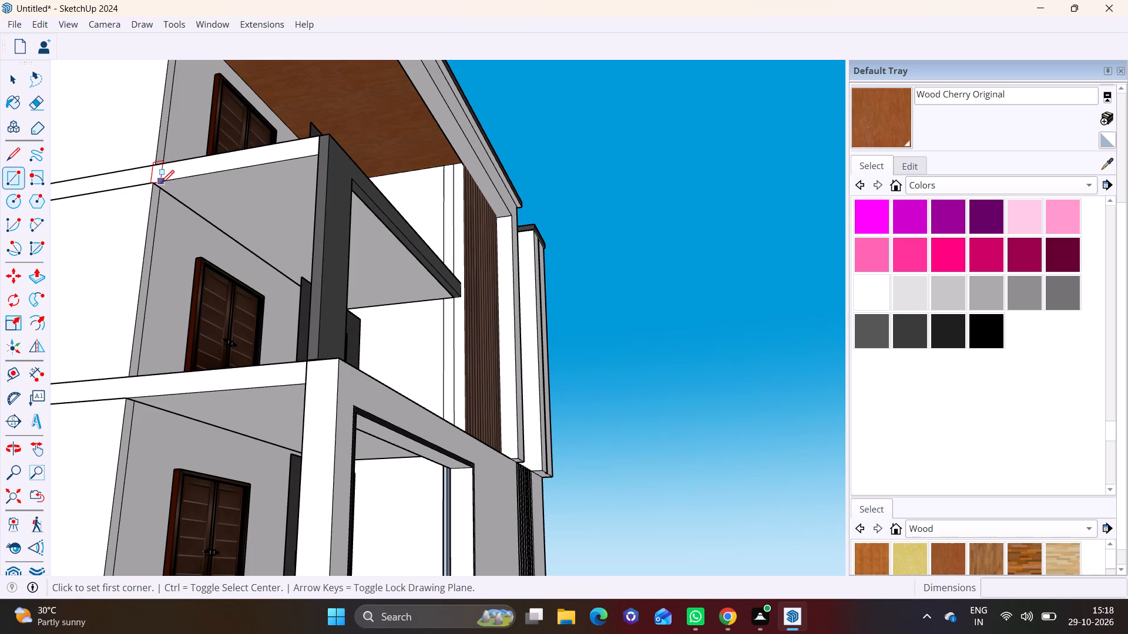
left_click(154, 186)
middle_click_drag(290, 237, 110, 259)
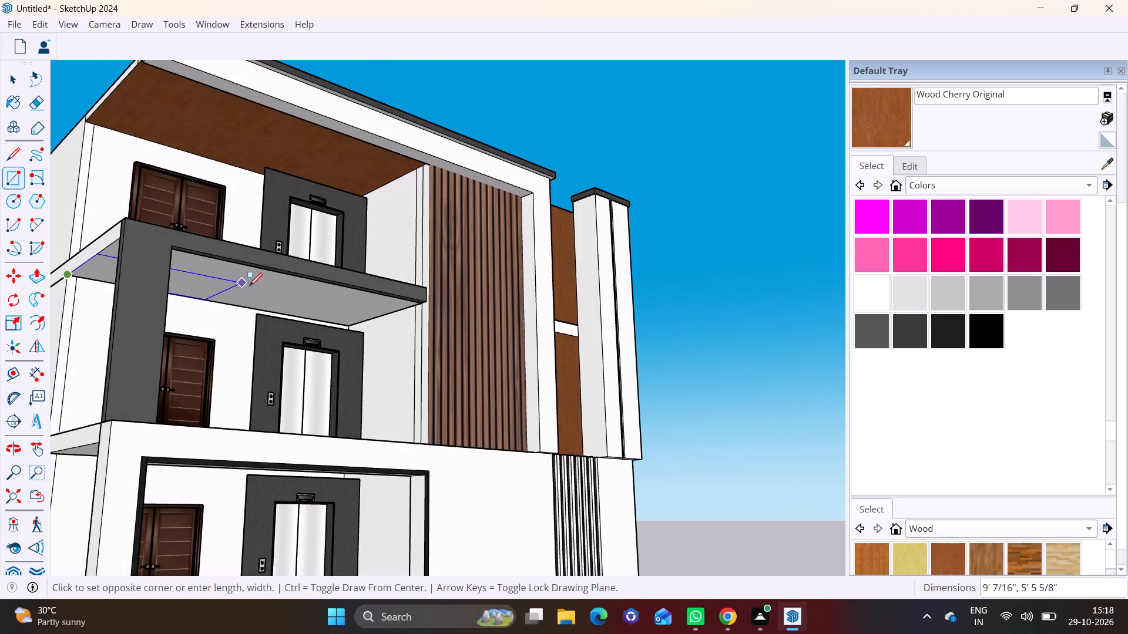
scroll(398, 307, "up", 7)
middle_click_drag(398, 311, 437, 286)
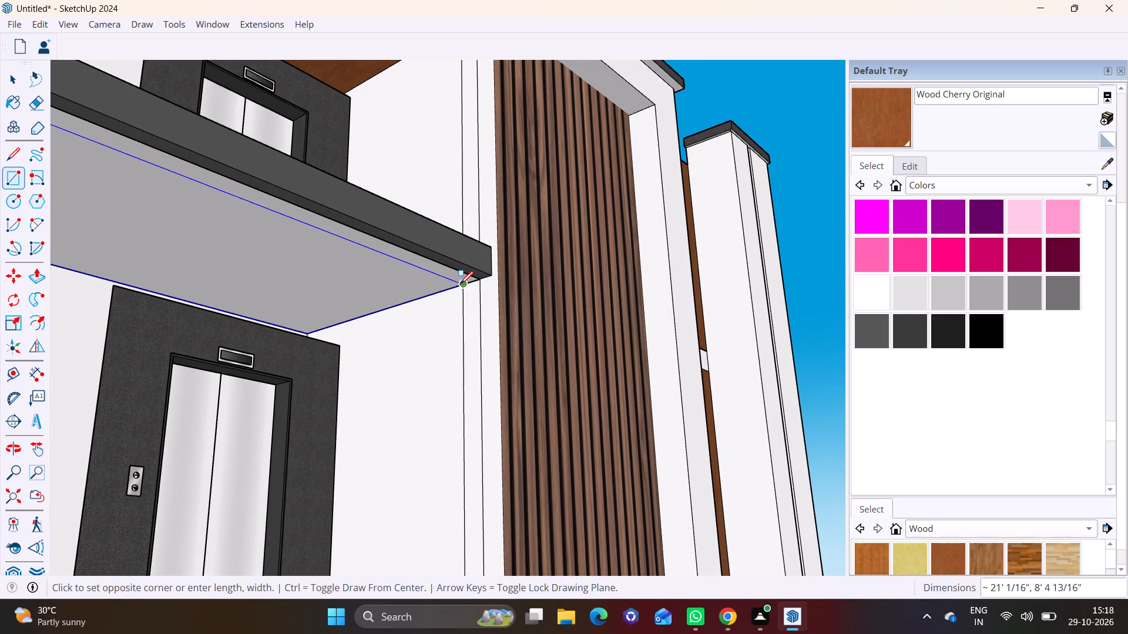
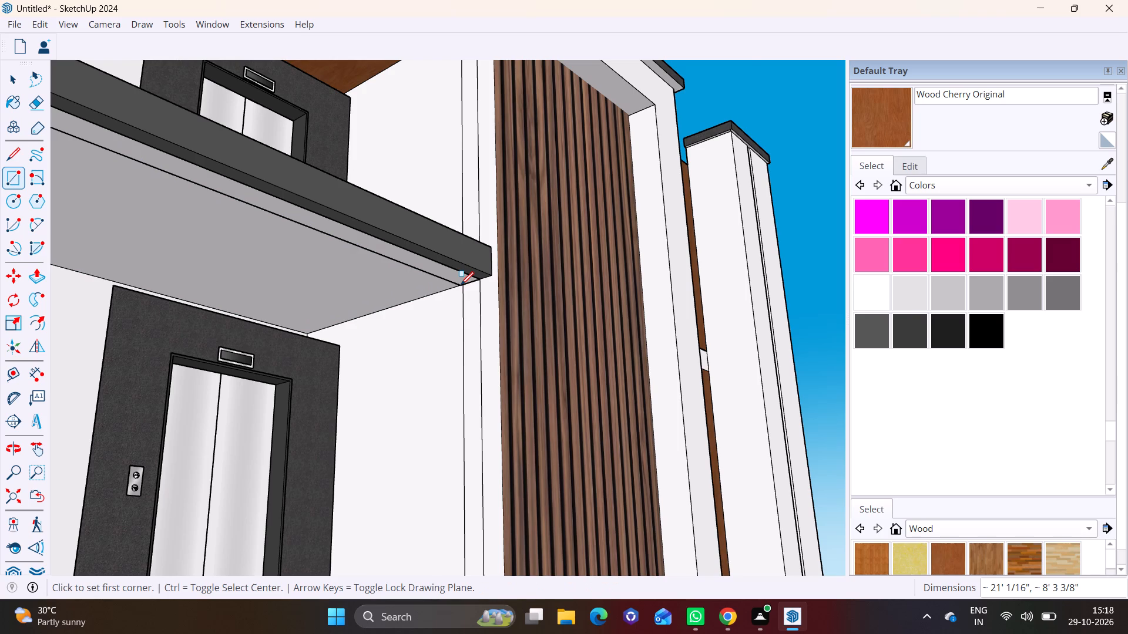
Push/Pull the rectangular ceiling face of the dark grey framed balcony down about 3 3/16" to form a dropped ceiling panel.
left_click(461, 285)
scroll(461, 285, "right", 2)
key("space")
scroll(288, 300, "down", 7)
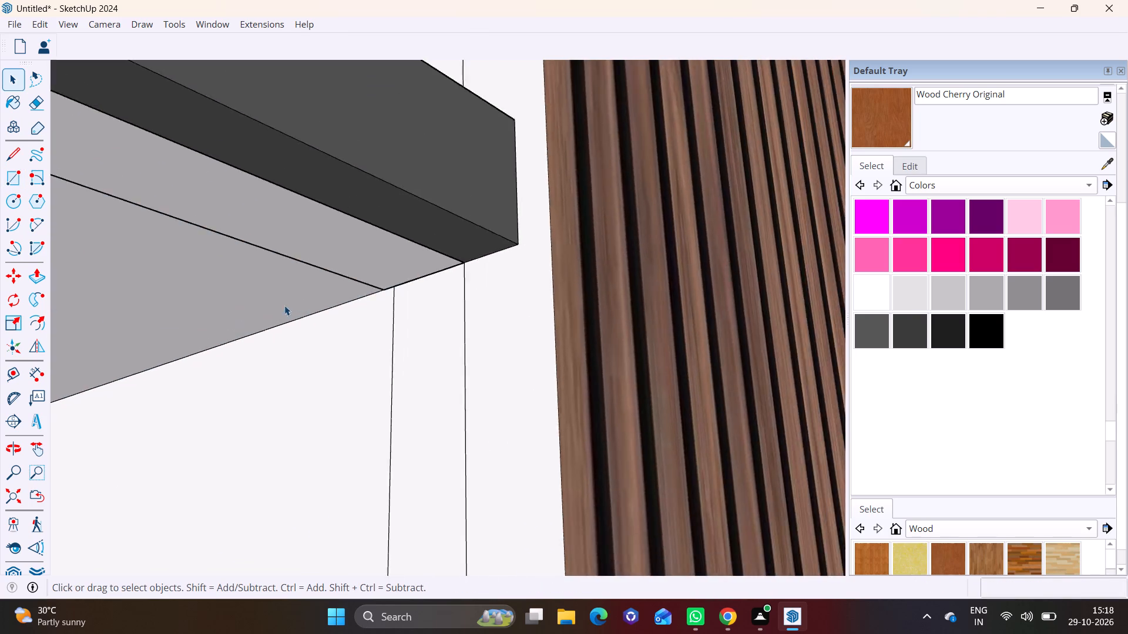
scroll(284, 305, "down", 14)
middle_click_drag(226, 324, 520, 317, "shift")
left_click(393, 296)
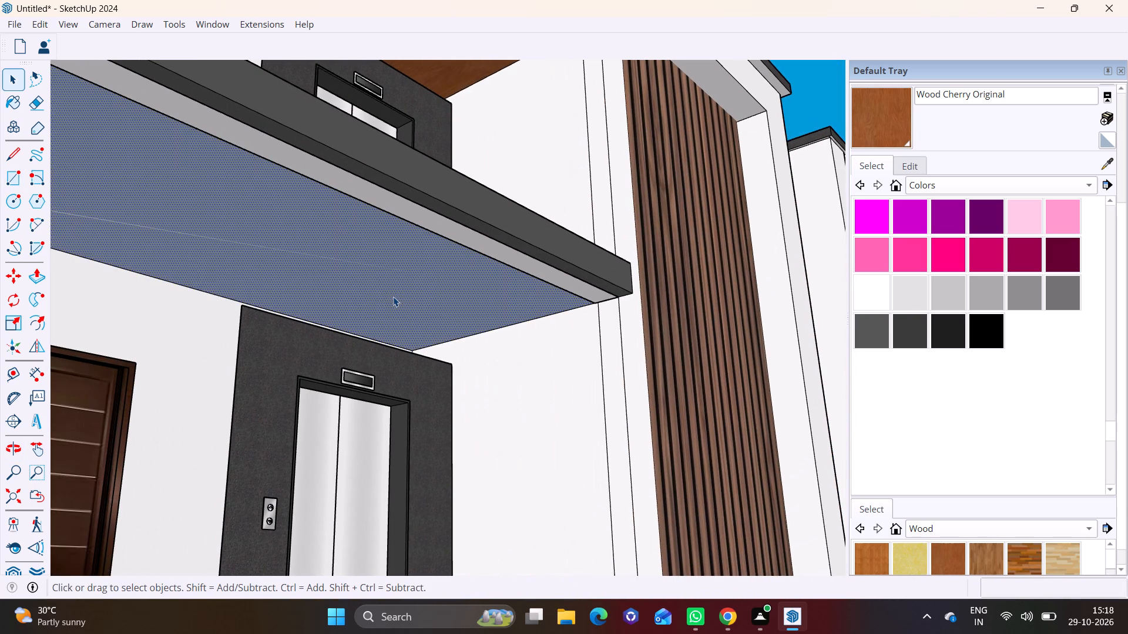
left_click(31, 271)
left_click(251, 227)
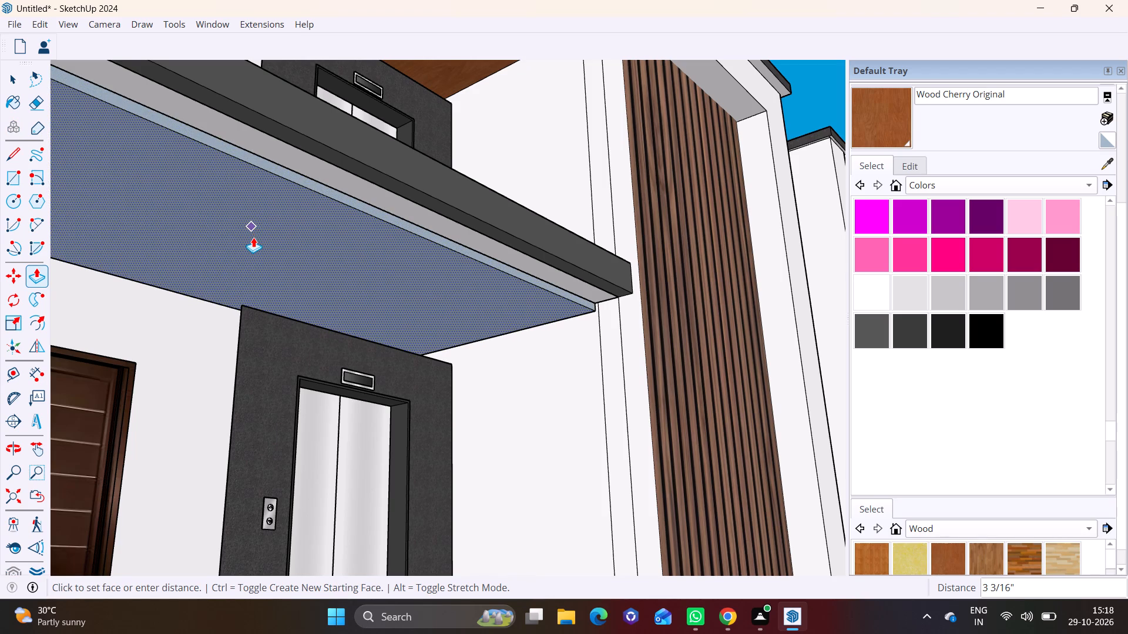
left_click(253, 237)
Paint the dropped ceiling panel's underside, front edge and outer side edge with the Wood Cherry Original material.
key("space")
left_click(942, 561)
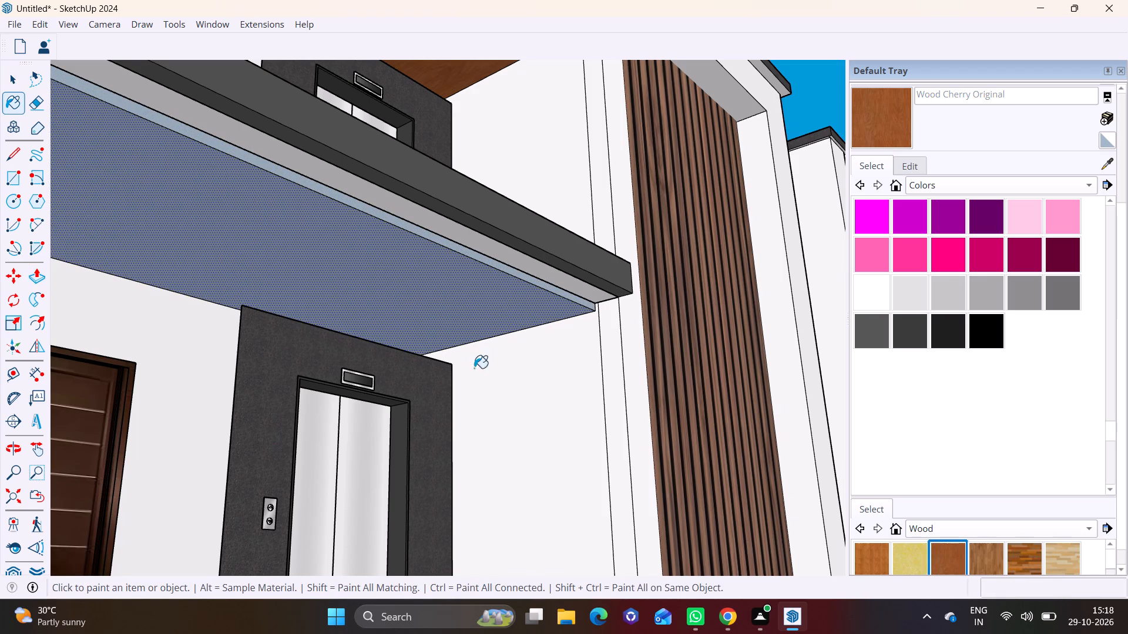
left_click(424, 292)
left_click(439, 242)
scroll(397, 283, "down", 4)
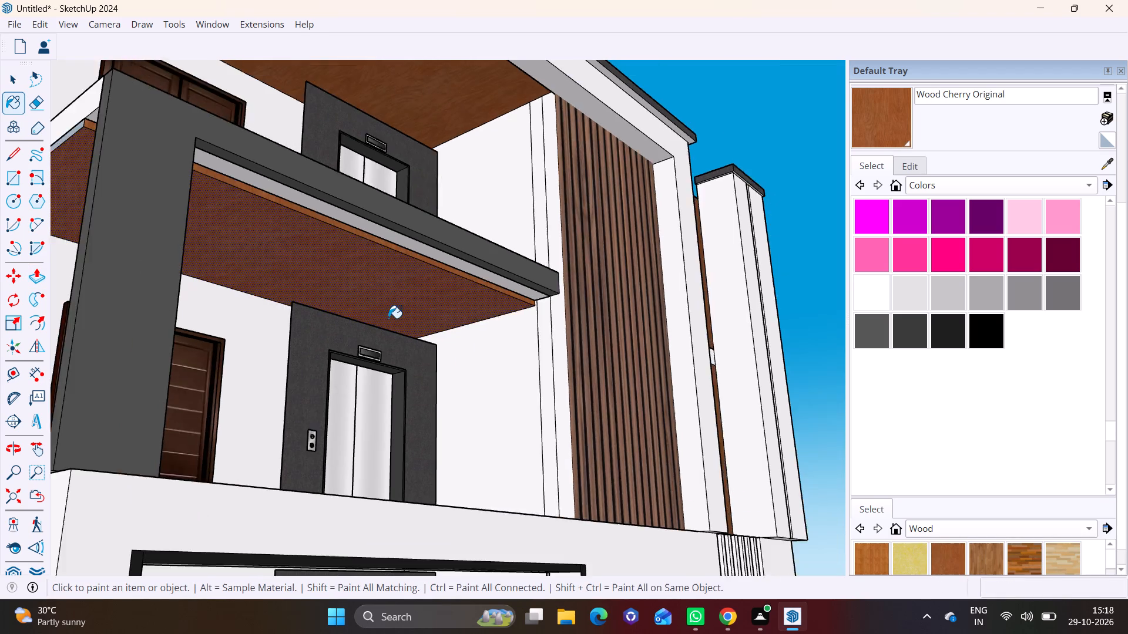
scroll(388, 318, "down", 3)
scroll(146, 196, "up", 8)
left_click(220, 211)
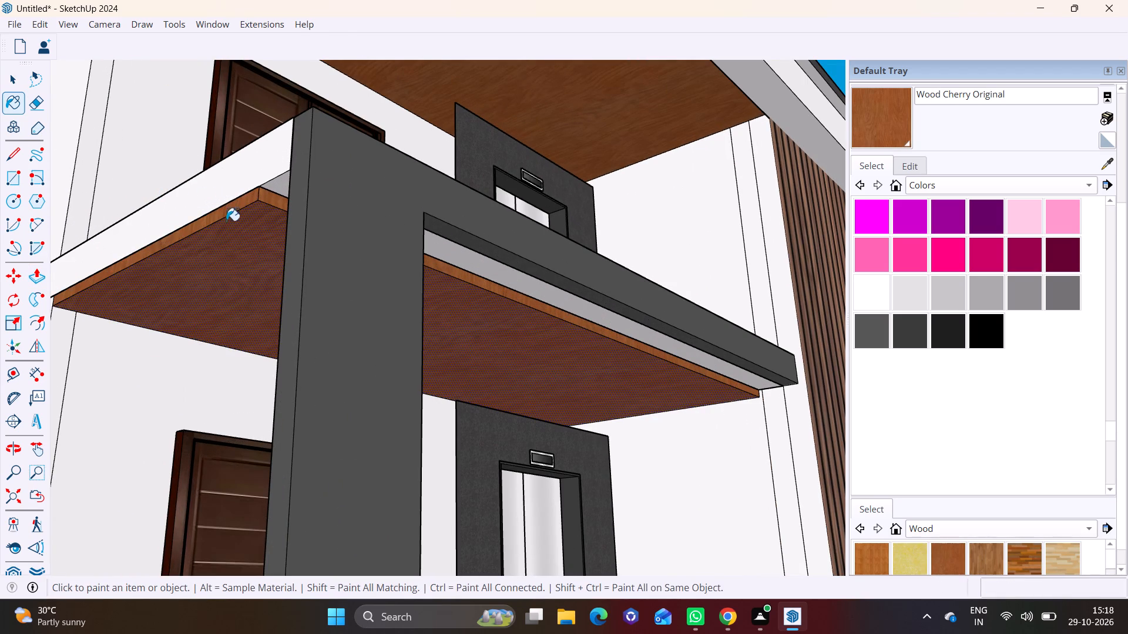
key("space")
Draw a rectangle about 21' by 6' 7" on the ceiling of the black-trimmed balcony one floor below, from its rear outer corner.
left_click(203, 375)
scroll(203, 375, "down", 6)
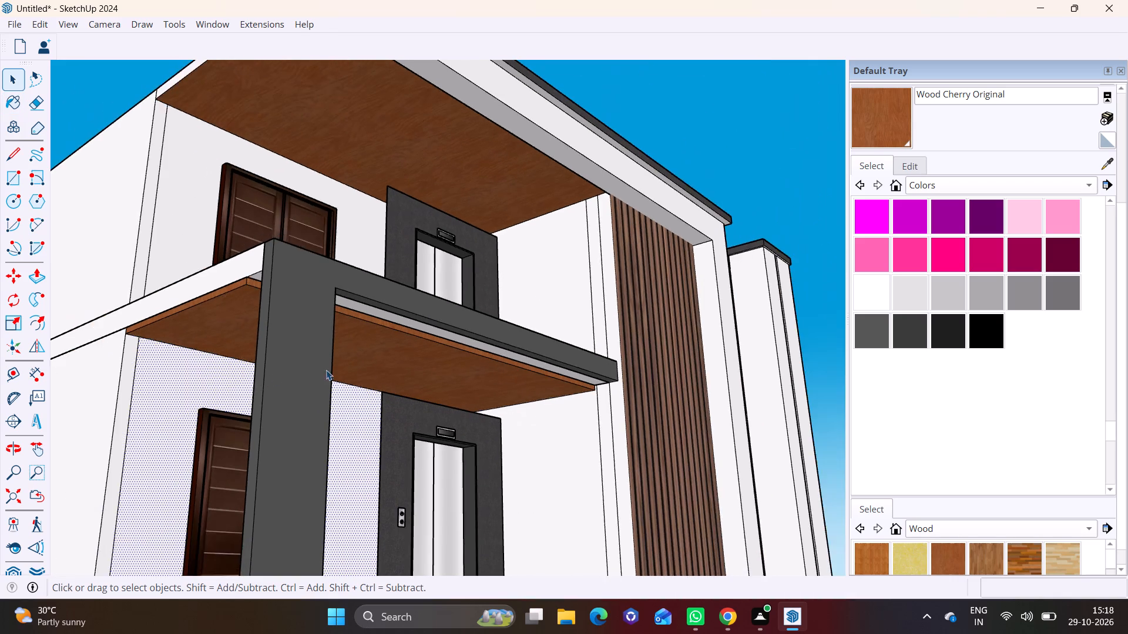
middle_click_drag(330, 368, 120, 417)
scroll(257, 397, "down", 6)
middle_click_drag(354, 419, 331, 353, "shift")
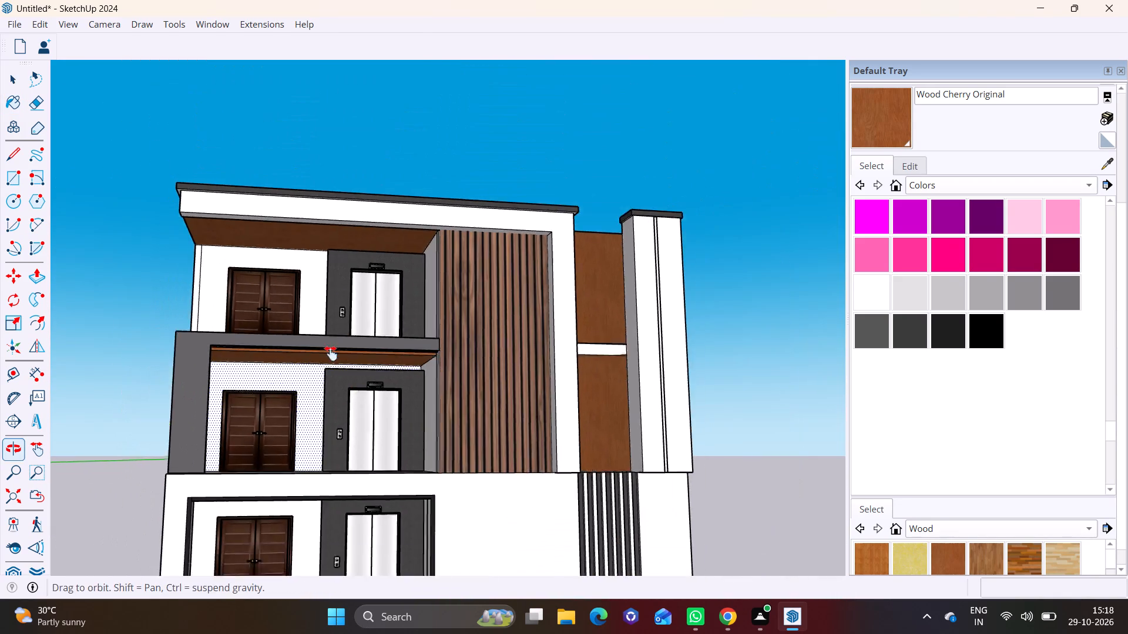
middle_click_drag(331, 353, 315, 297, "shift")
middle_click_drag(315, 392, 317, 421)
scroll(317, 421, "up", 1)
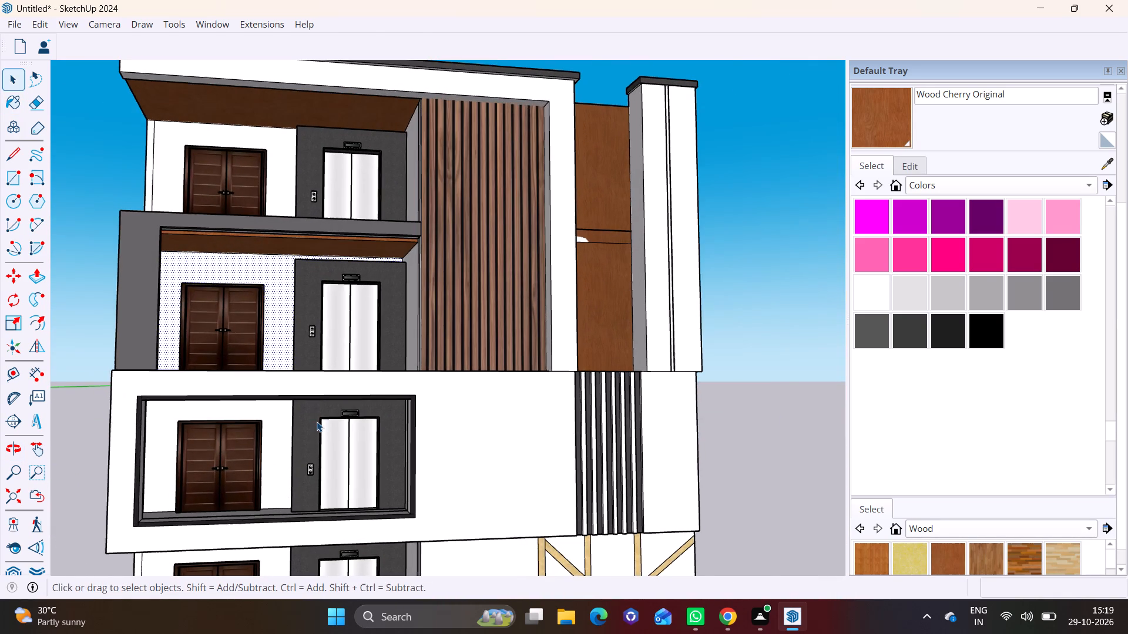
scroll(317, 421, "up", 2)
middle_click_drag(307, 421, 331, 367, "shift")
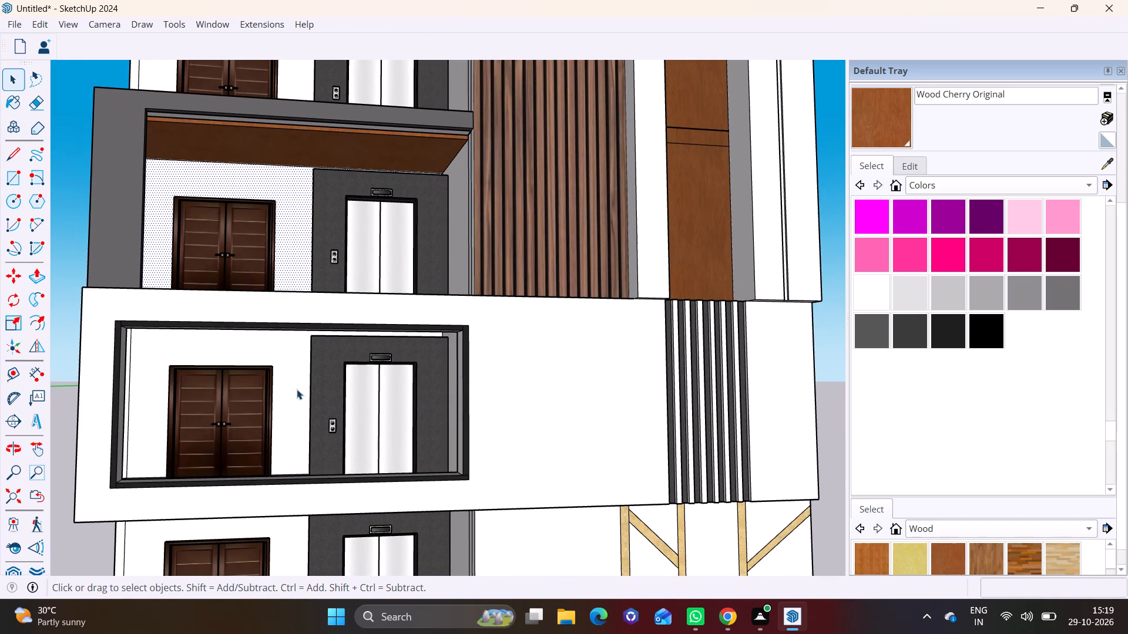
middle_click_drag(305, 392, 304, 255)
scroll(254, 304, "up", 3)
middle_click_drag(249, 301, 261, 269)
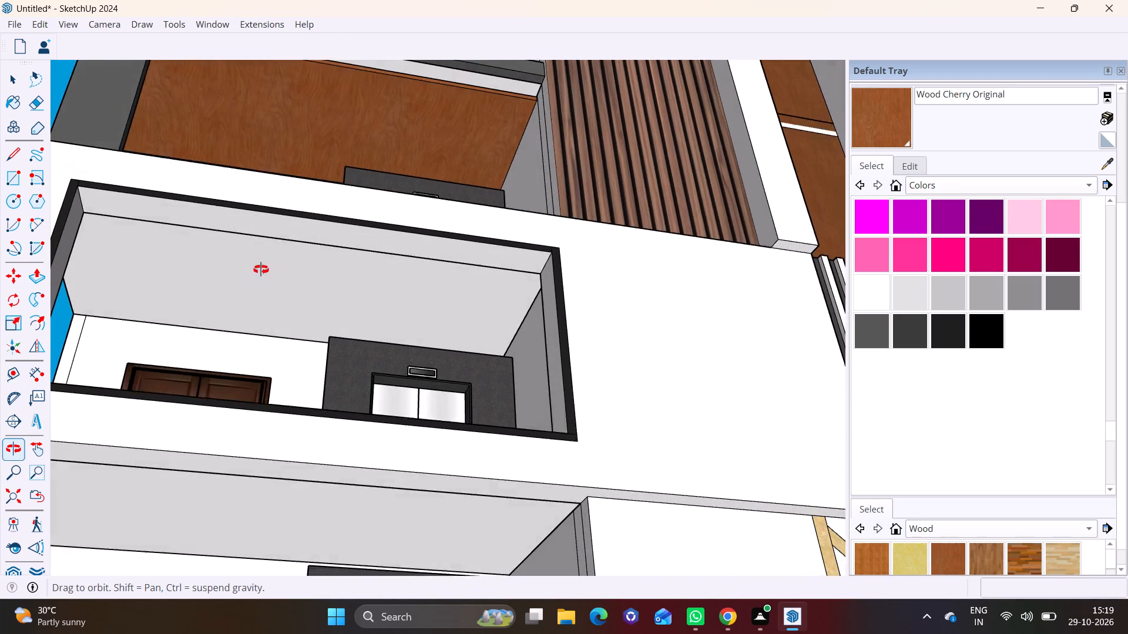
middle_click_drag(261, 269, 216, 301)
middle_click_drag(231, 329, 397, 330, "shift")
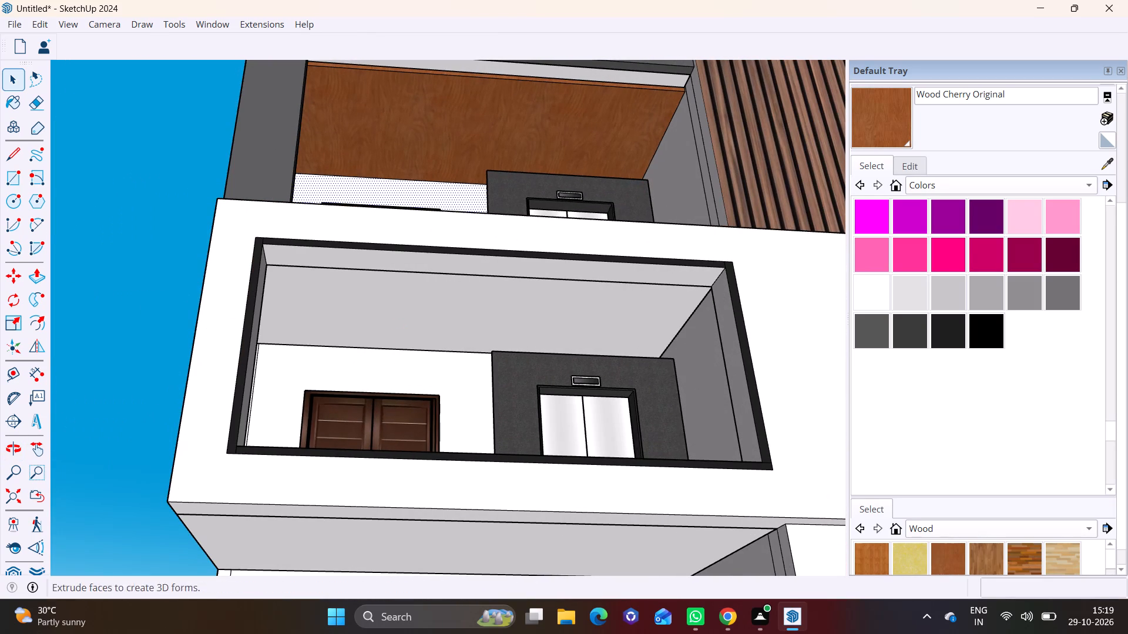
left_click(11, 177)
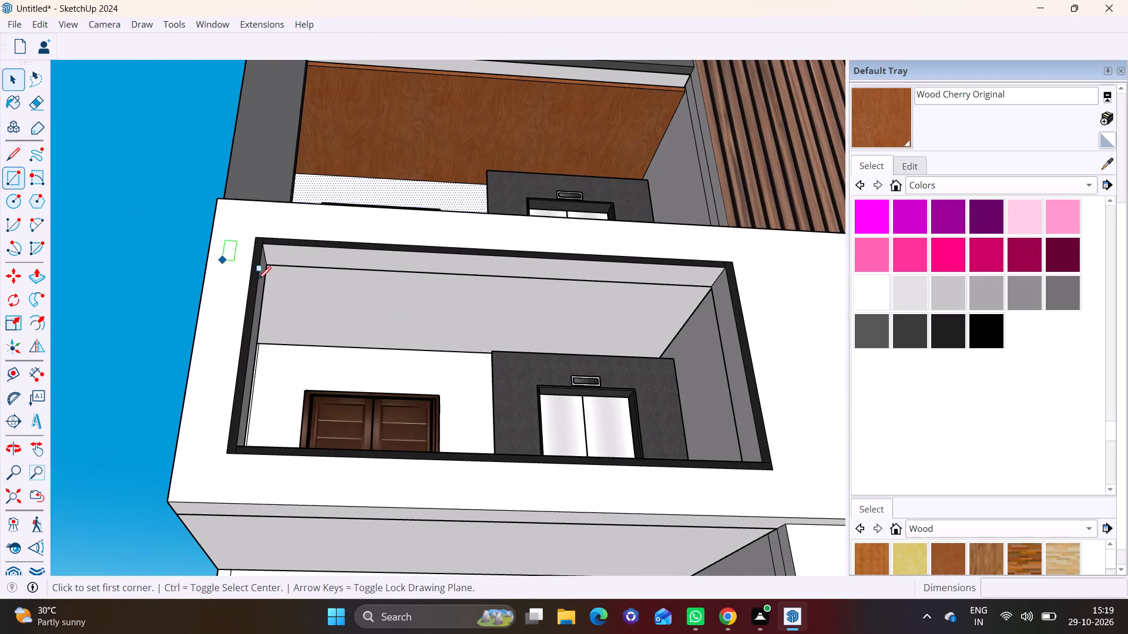
middle_click_drag(281, 310, 190, 319)
scroll(224, 345, "up", 6)
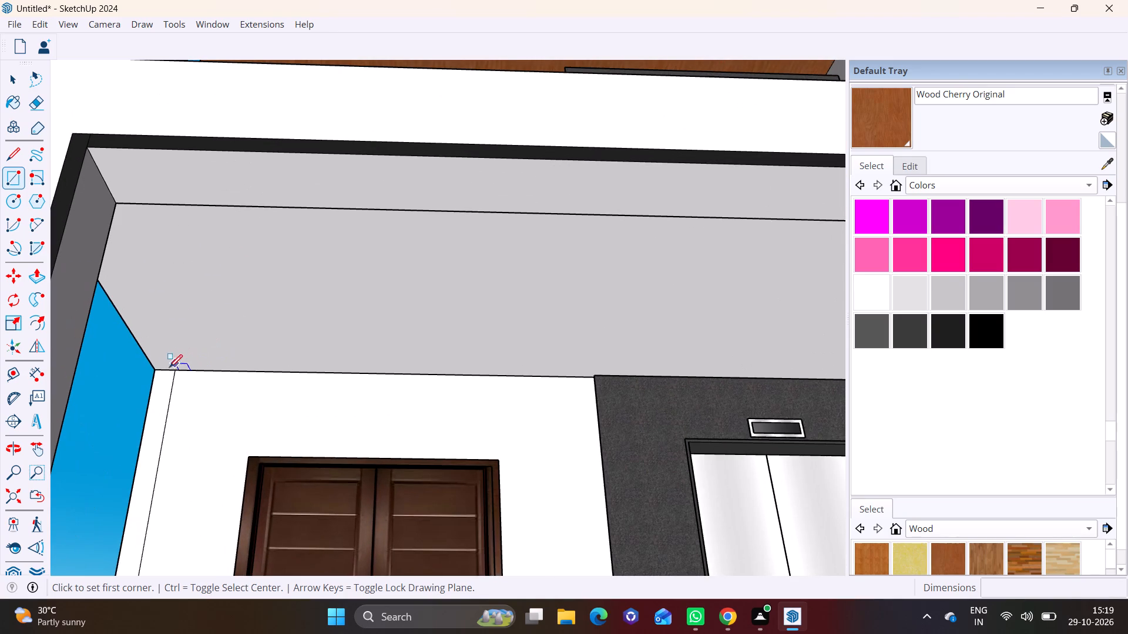
left_click(156, 373)
scroll(227, 315, "down", 5)
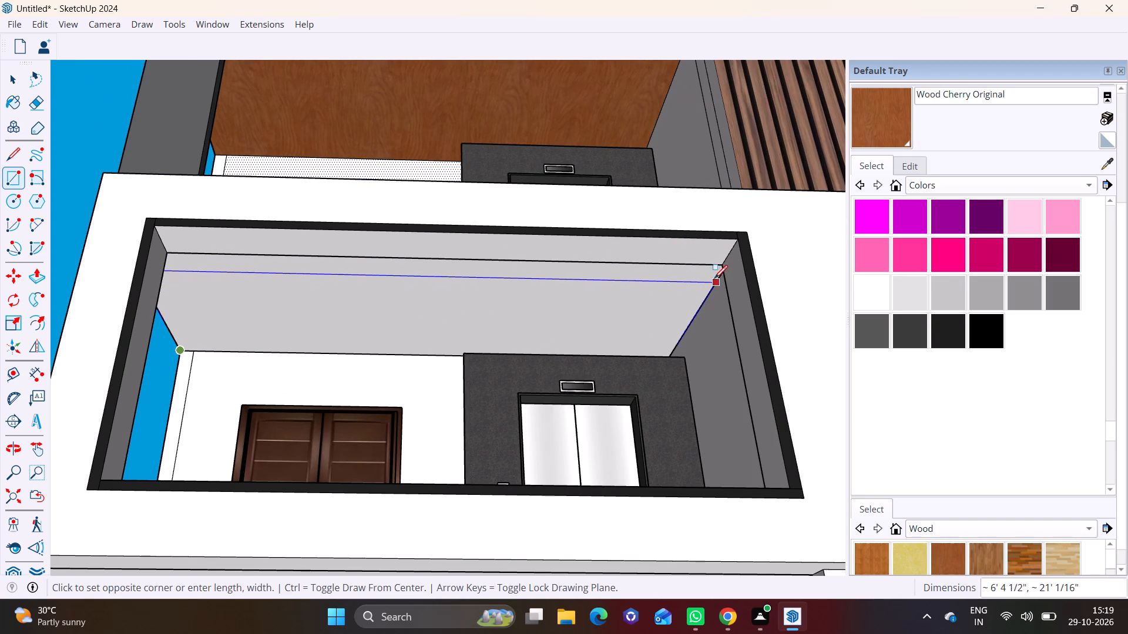
scroll(721, 271, "up", 2)
middle_click_drag(719, 271, 748, 268)
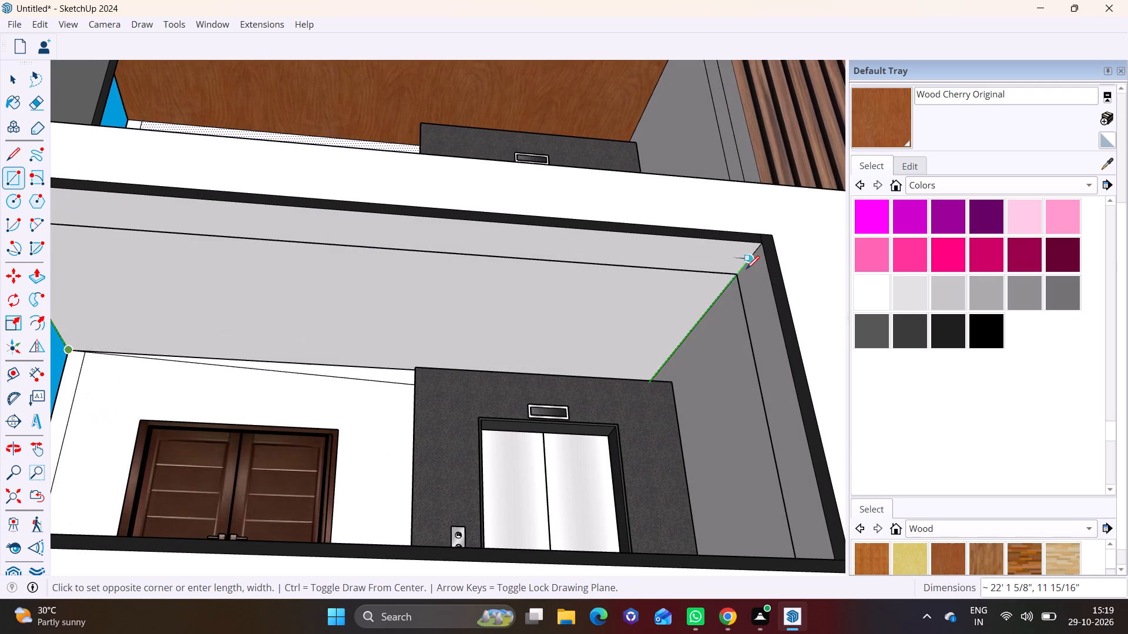
left_click(722, 293)
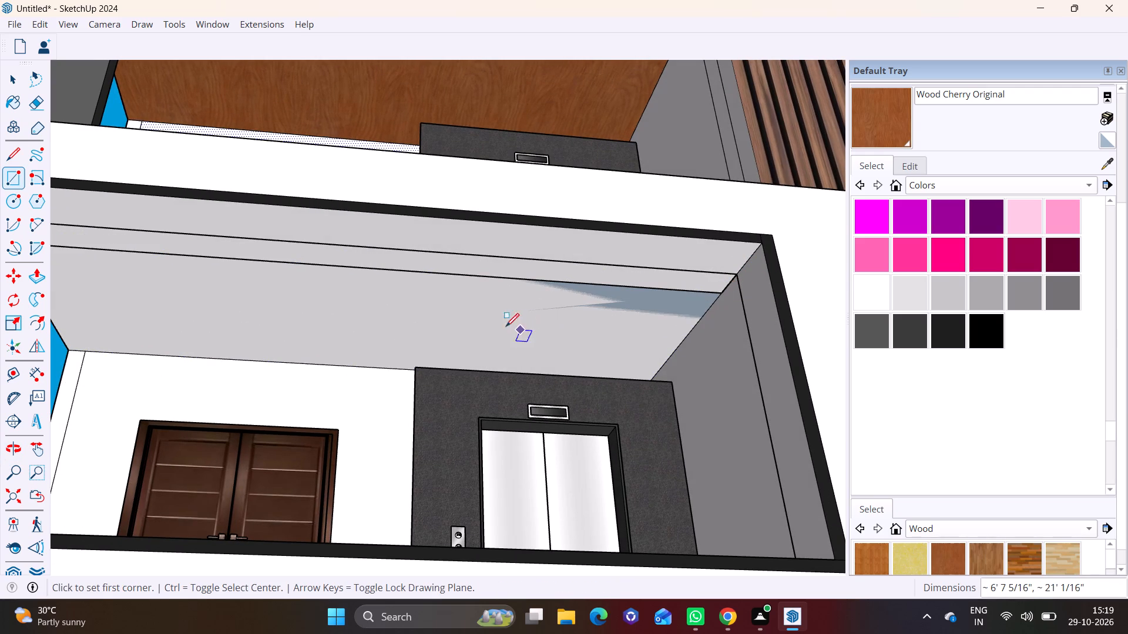
Push/Pull the new ceiling rectangle in the black-trimmed balcony down about 4 7/16".
key("space")
left_click(478, 316)
middle_click_drag(478, 316, 357, 350)
left_click(33, 268)
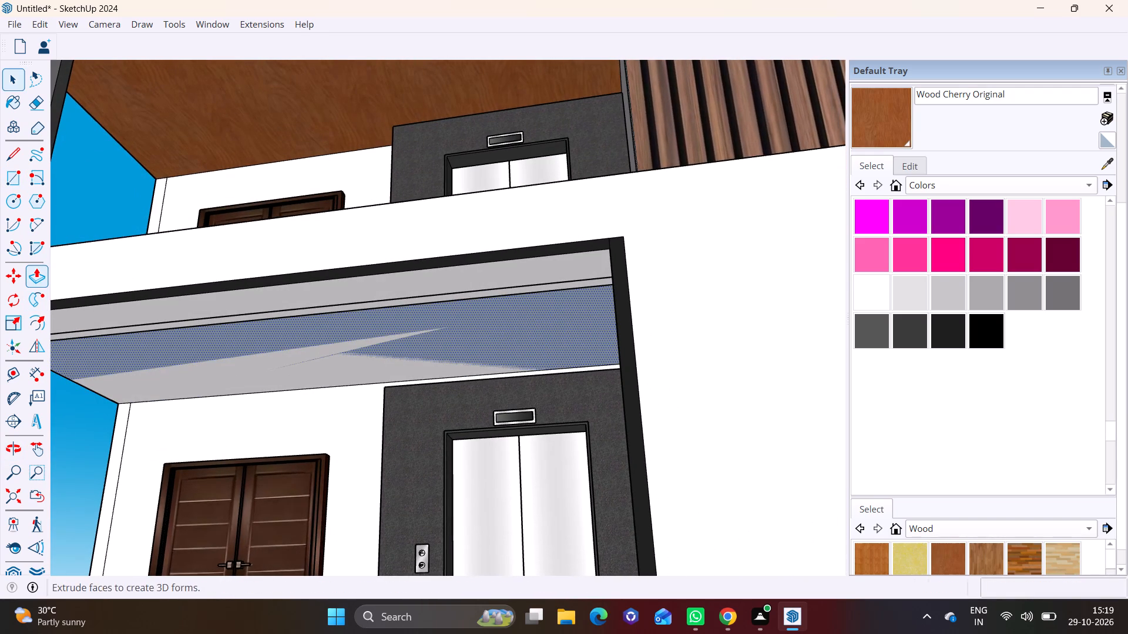
left_click(209, 341)
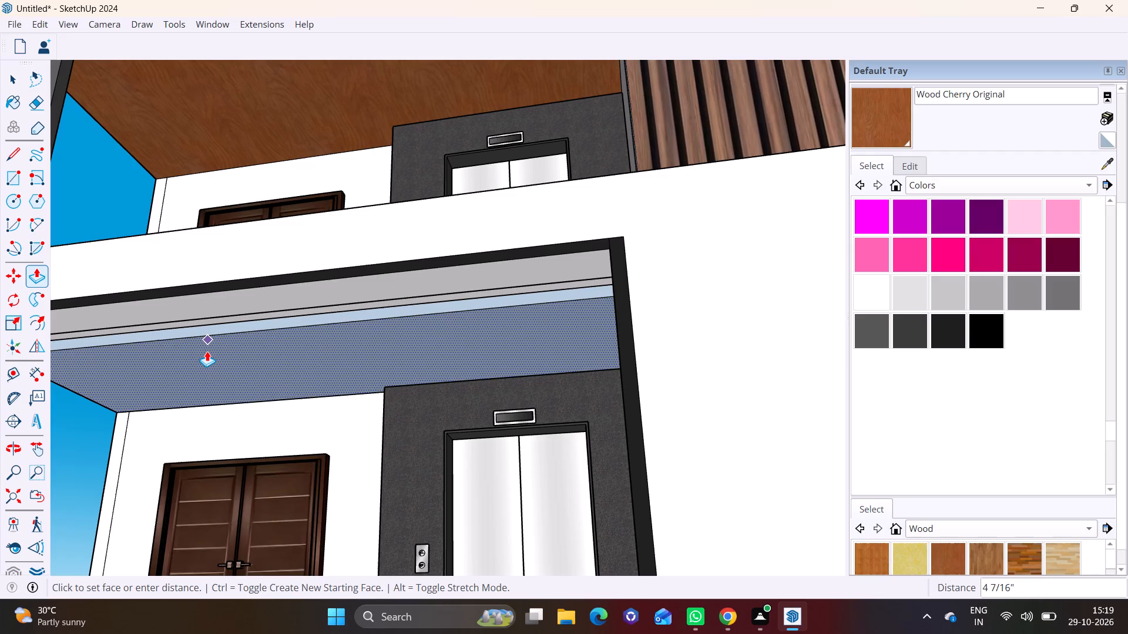
left_click(207, 352)
key("space")
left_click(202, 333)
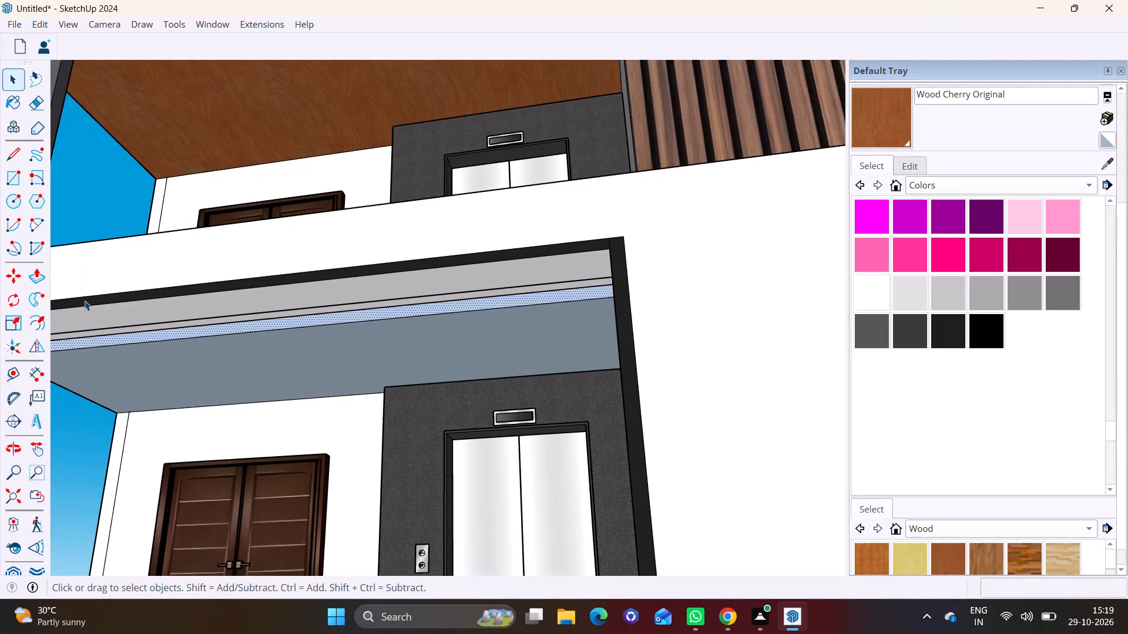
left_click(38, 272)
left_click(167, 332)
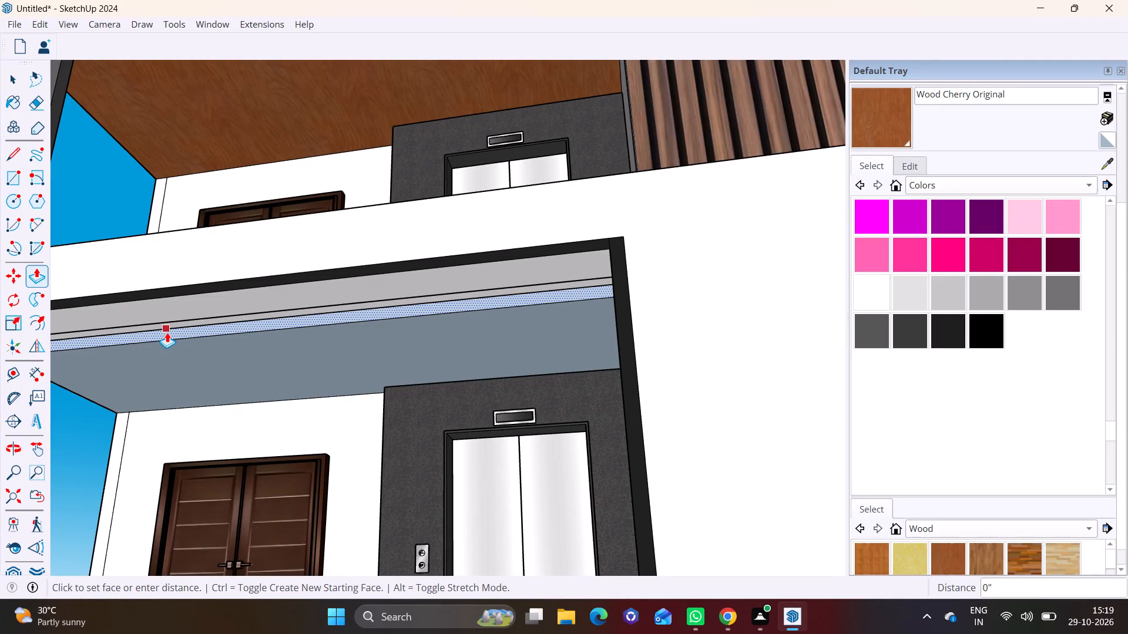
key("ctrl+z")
Pull the front edge face of the black-trimmed balcony's dropped ceiling forward about 1' 9 1/2" towards the facade.
middle_click_drag(196, 343, 699, 367)
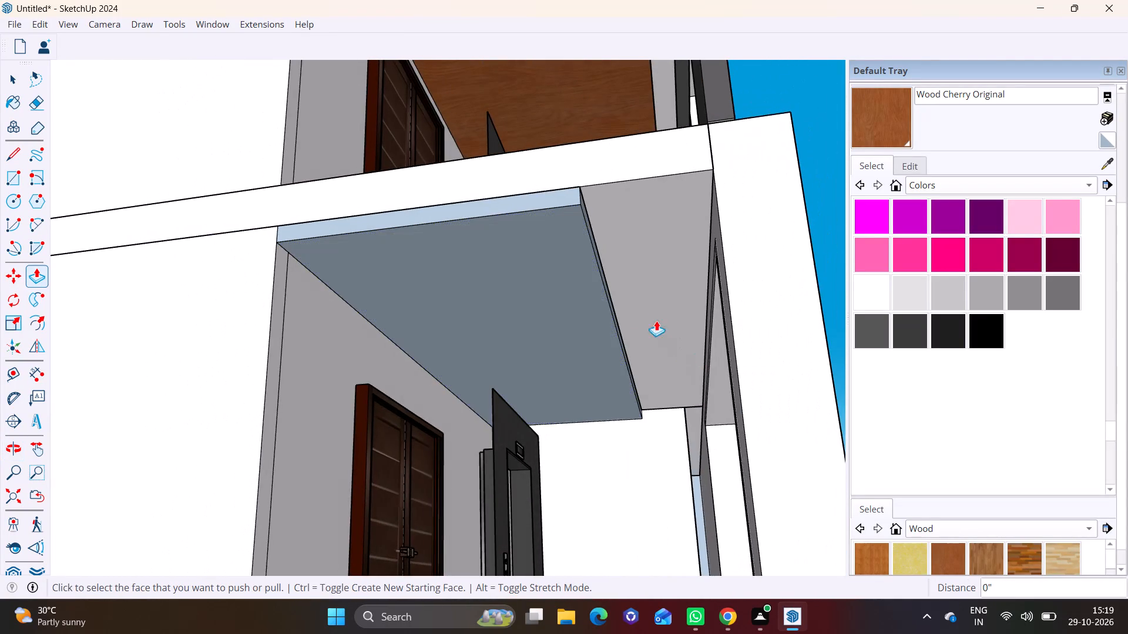
scroll(597, 295, "up", 6)
middle_click_drag(609, 295, 551, 319)
left_click(543, 263)
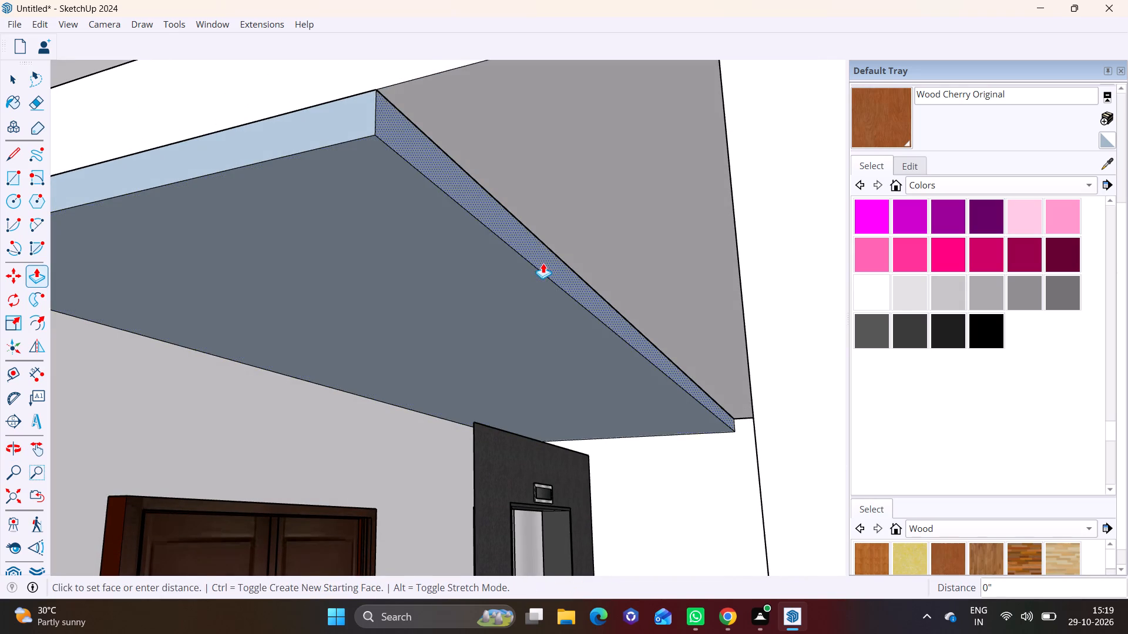
left_click(730, 228)
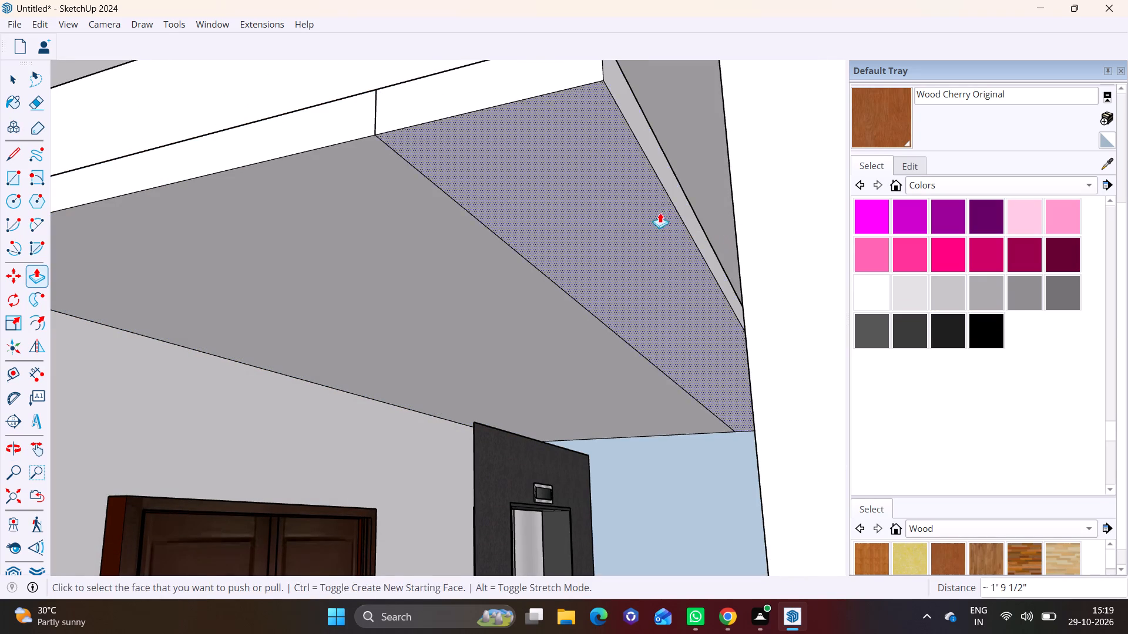
Paint the black-trimmed balcony's dropped ceiling with Wood Cherry Original, covering its underside, the forward extension and the exposed edges.
middle_click_drag(650, 214, 219, 309)
scroll(374, 296, "down", 14)
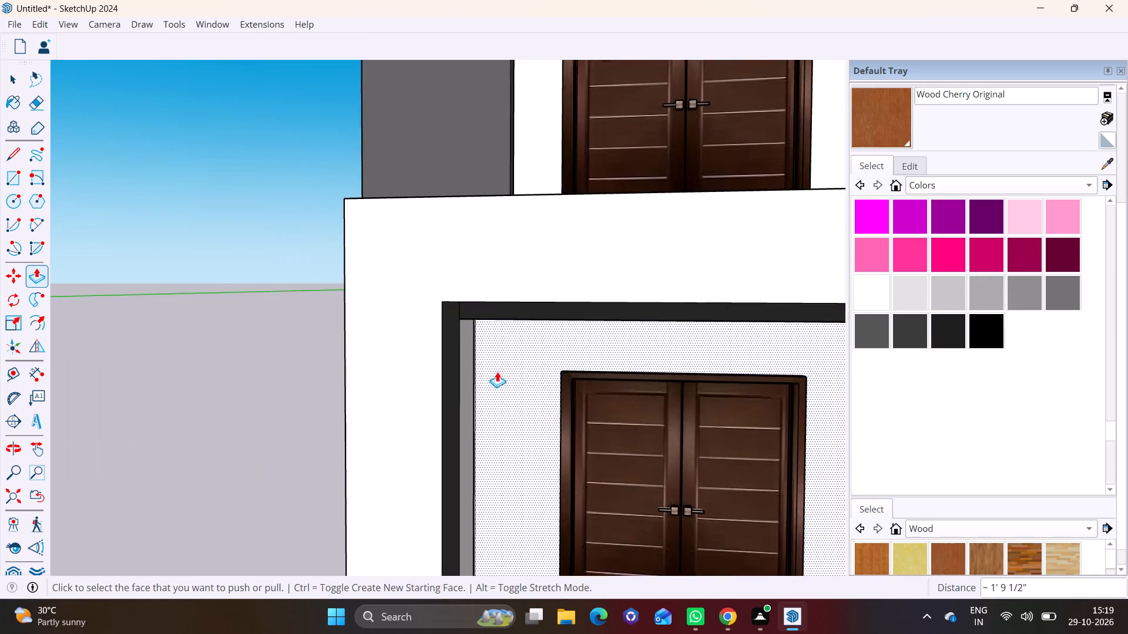
scroll(497, 372, "down", 10)
middle_click_drag(510, 382, 316, 381, "shift")
middle_click_drag(378, 360, 434, 231)
scroll(401, 358, "up", 3)
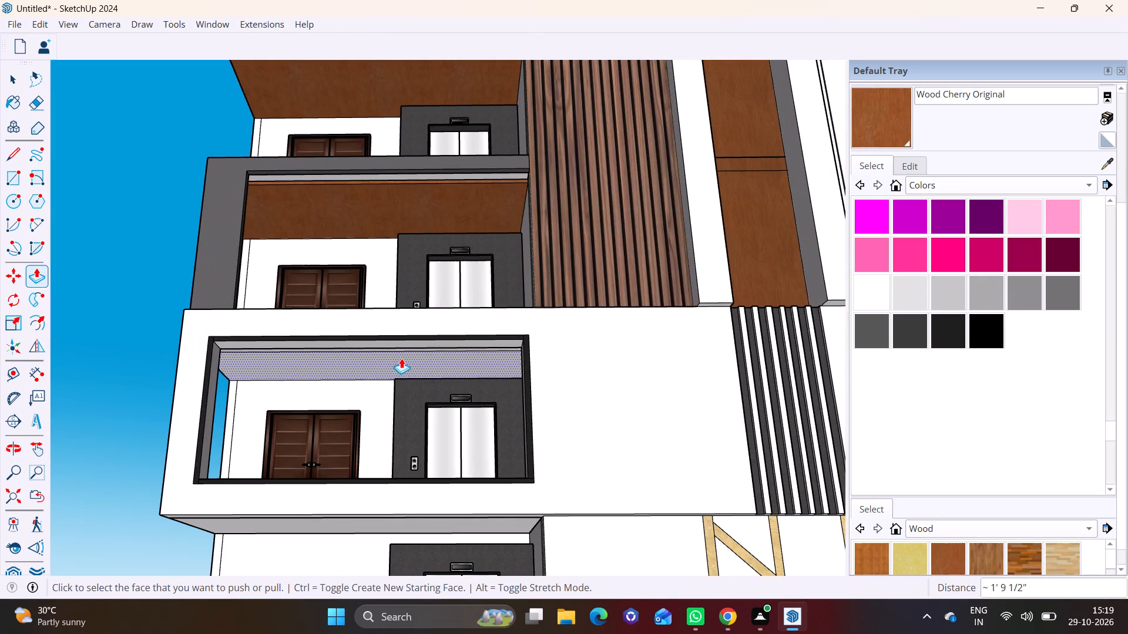
key("space")
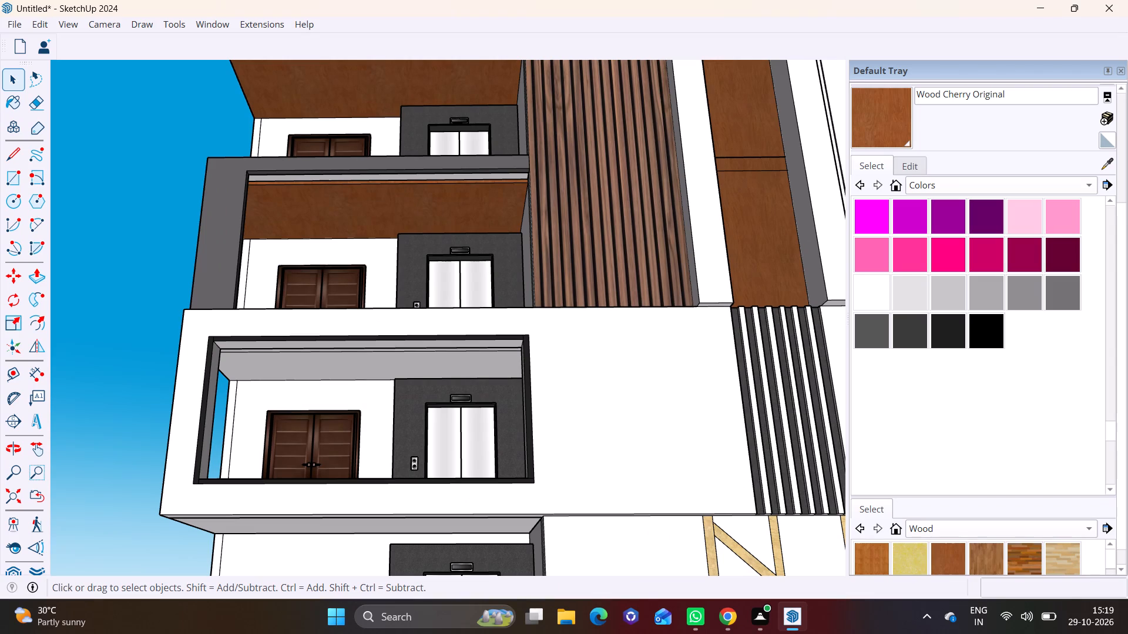
left_click(890, 132)
left_click(458, 368)
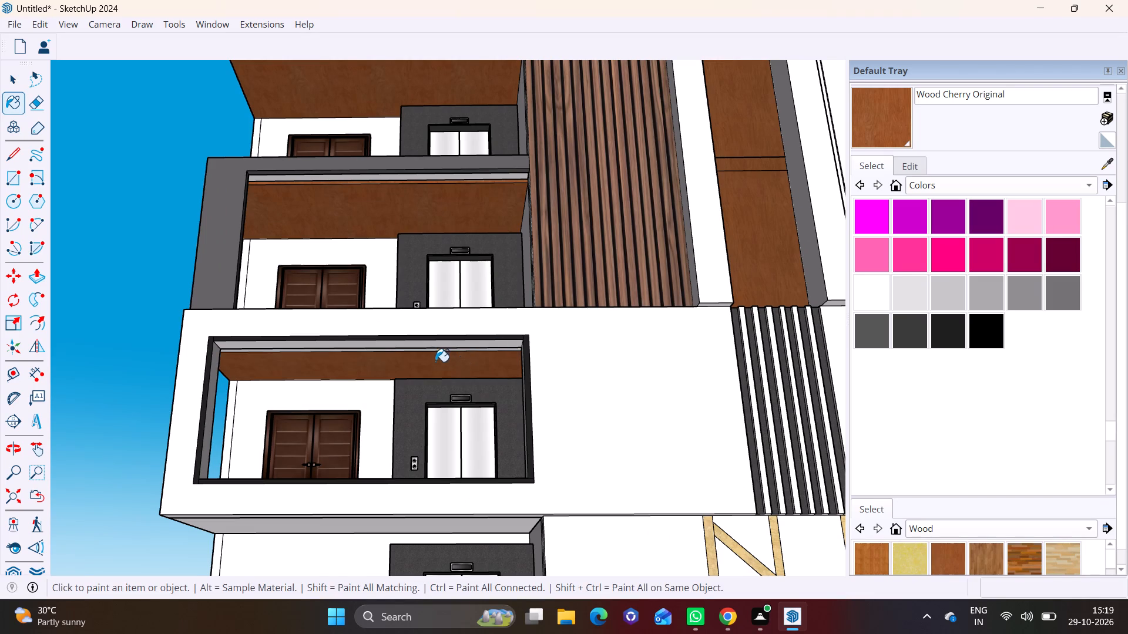
scroll(313, 353, "up", 8)
left_click(310, 345)
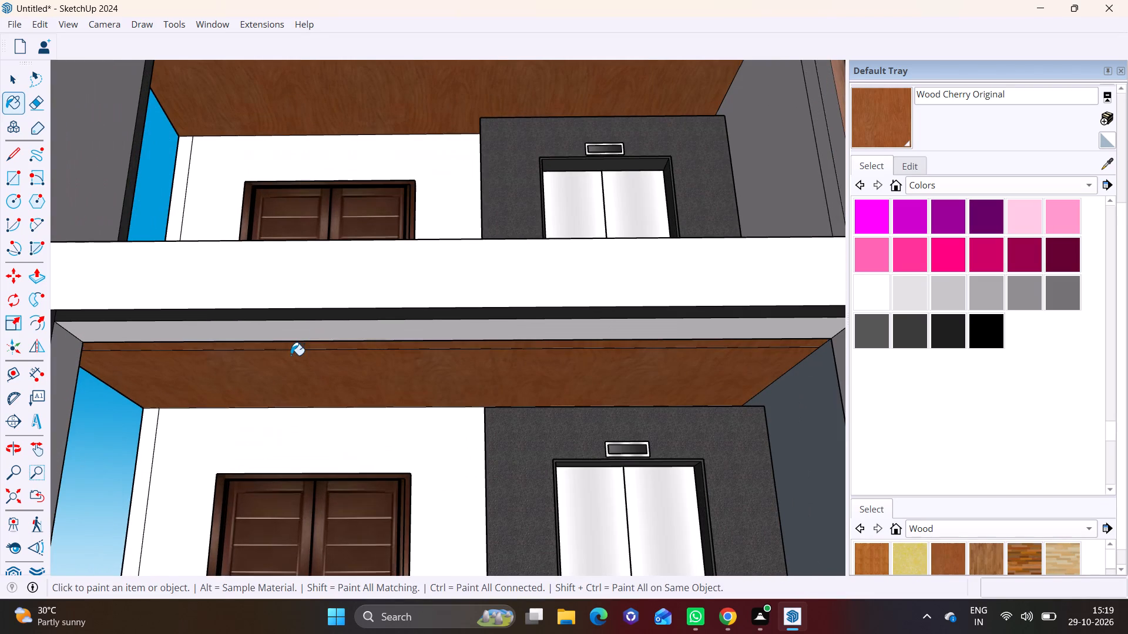
scroll(290, 356, "down", 3)
middle_click_drag(225, 369, 629, 412)
left_click(468, 332)
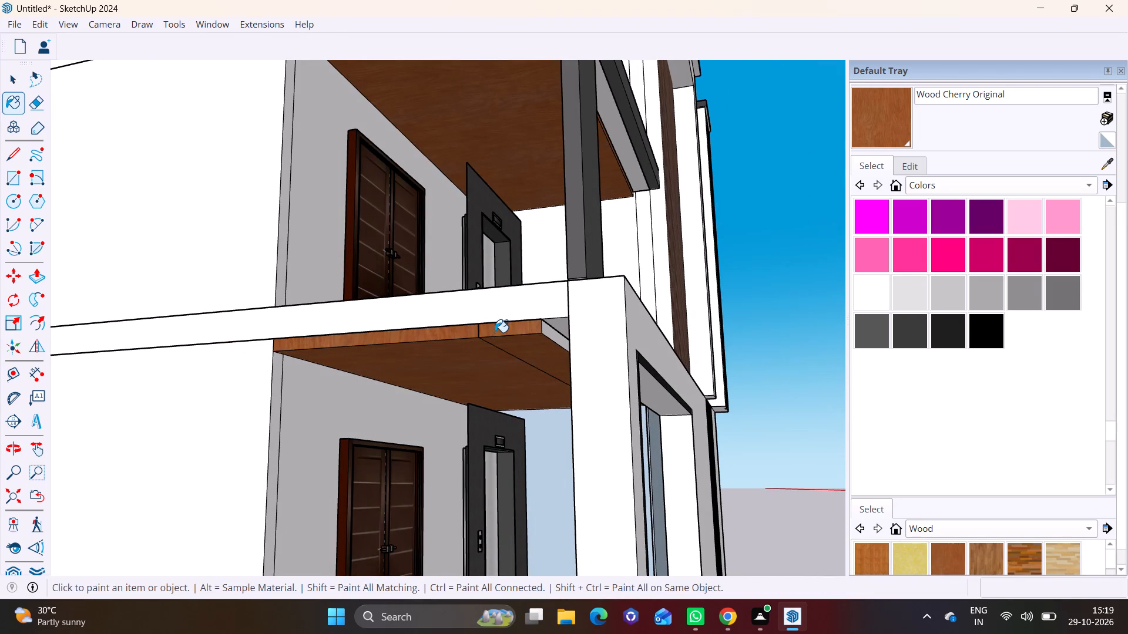
left_click(545, 334)
left_click(558, 338)
Examine the whole front elevation and roof from the front and from above, checking the wood-finished balcony ceilings.
middle_click_drag(555, 340, 513, 346)
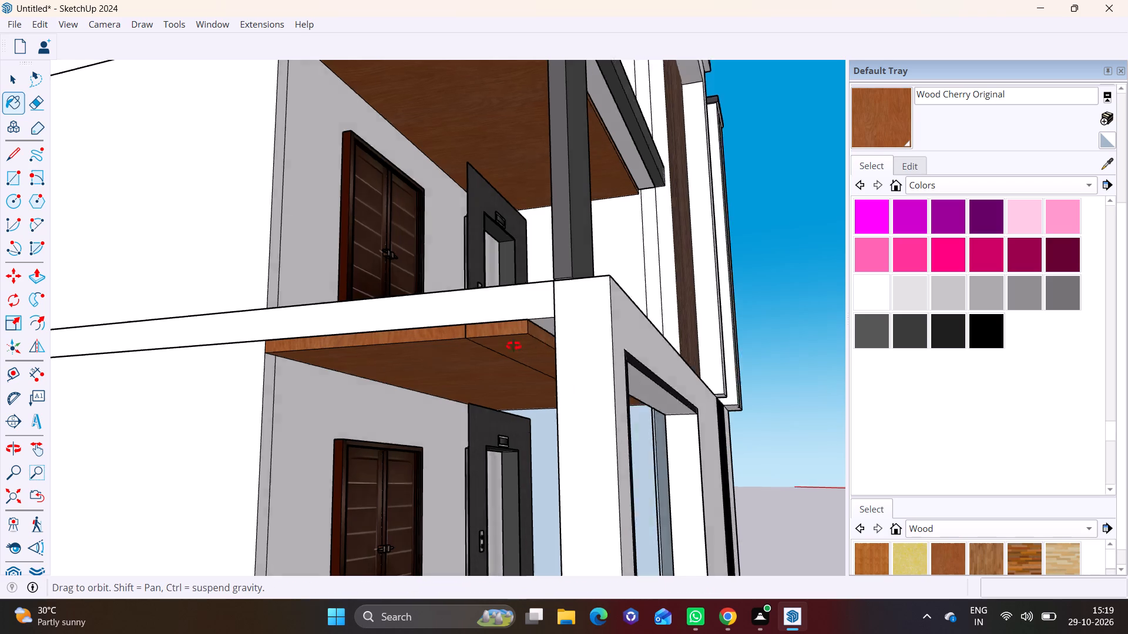
middle_click_drag(513, 346, 223, 383)
scroll(360, 396, "down", 10)
scroll(395, 479, "down", 2)
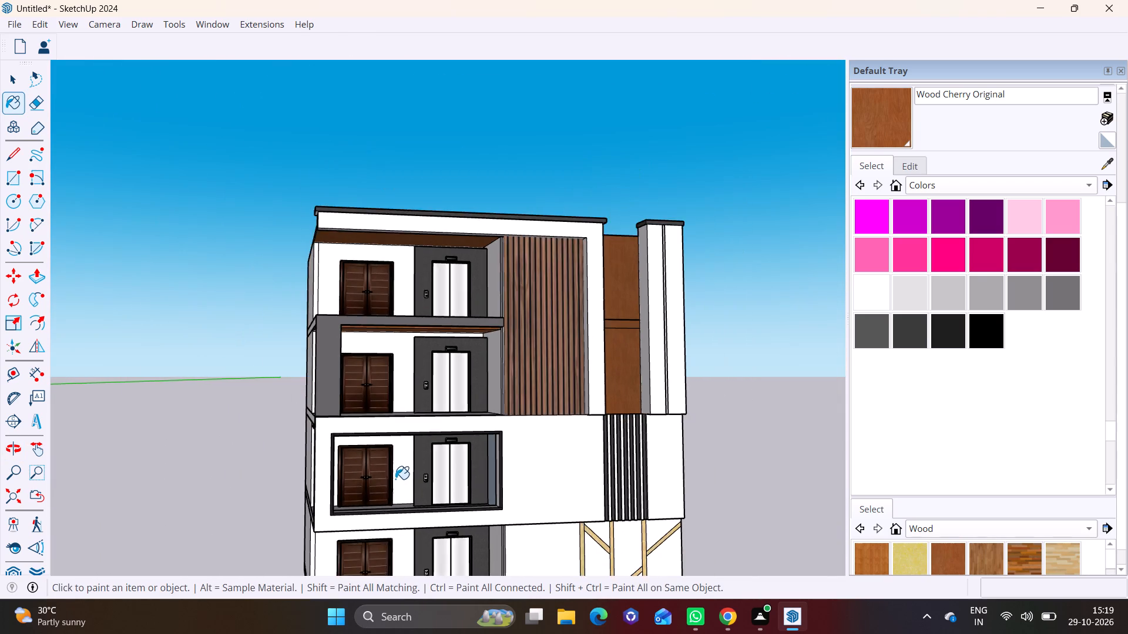
middle_click_drag(395, 479, 338, 391)
scroll(348, 405, "down", 1)
middle_click_drag(352, 421, 334, 419)
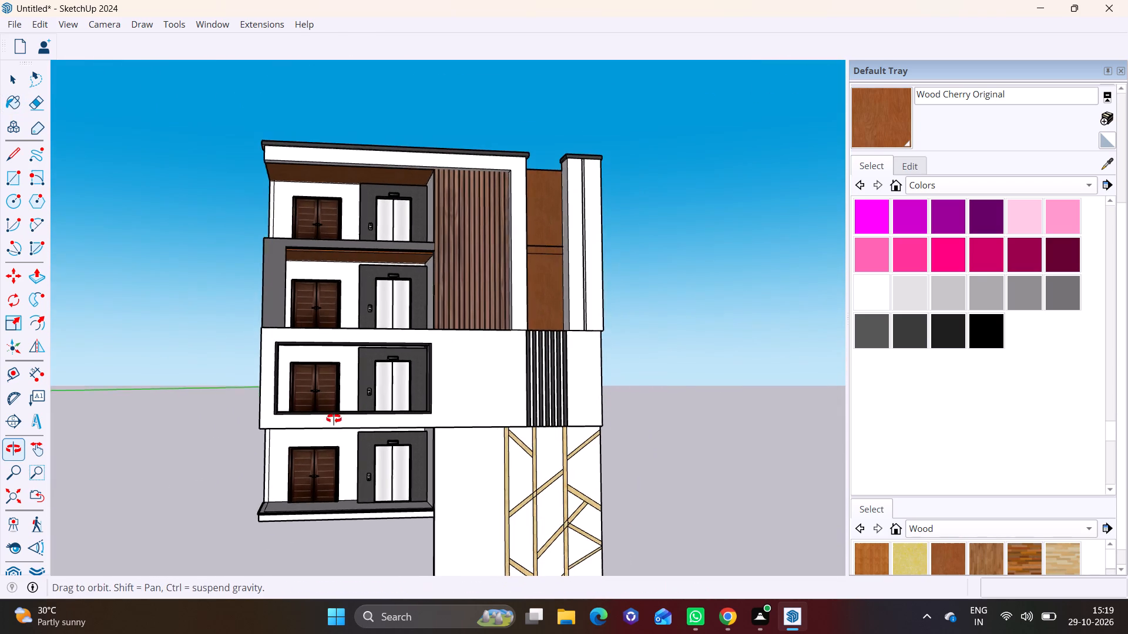
middle_click_drag(334, 419, 311, 447)
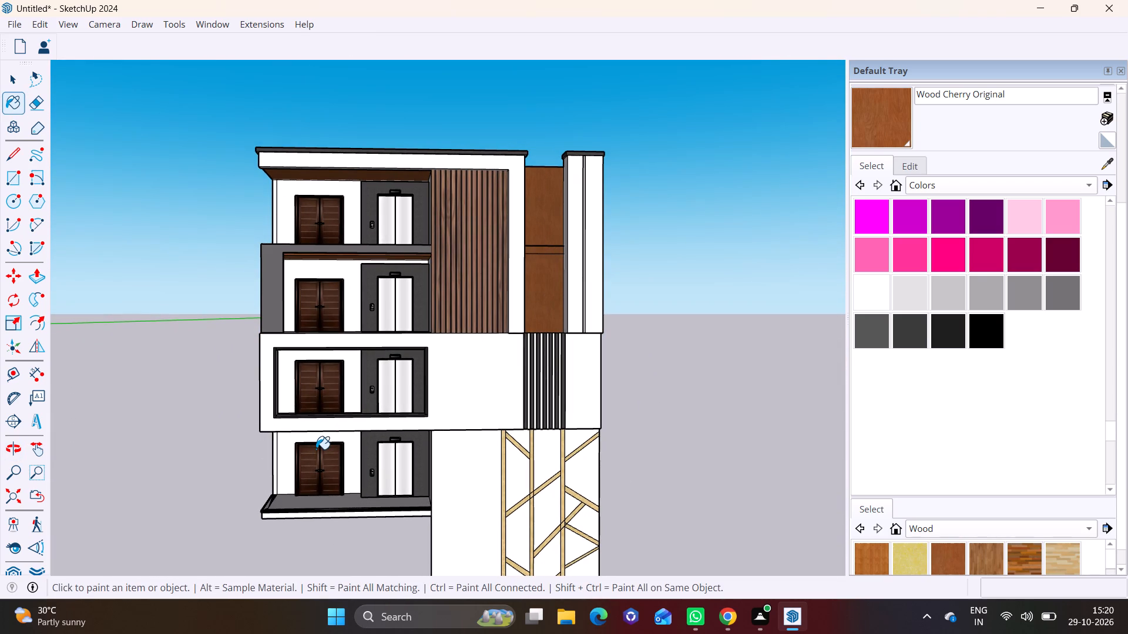
key("space")
left_click(630, 431)
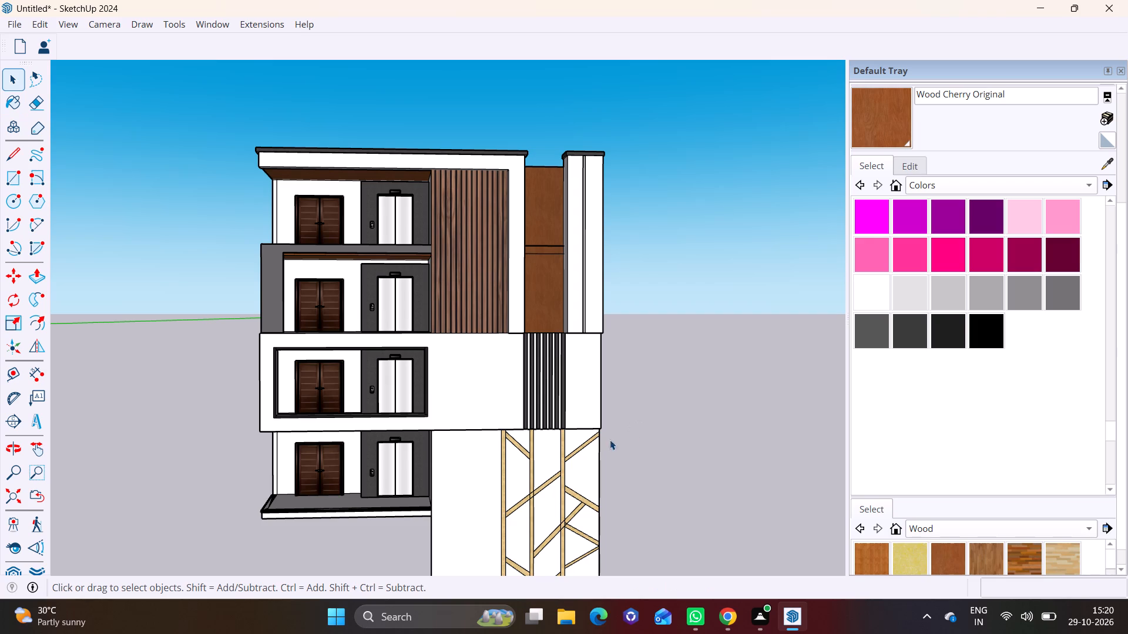
middle_click_drag(297, 426, 281, 553, "shift")
scroll(292, 473, "down", 2)
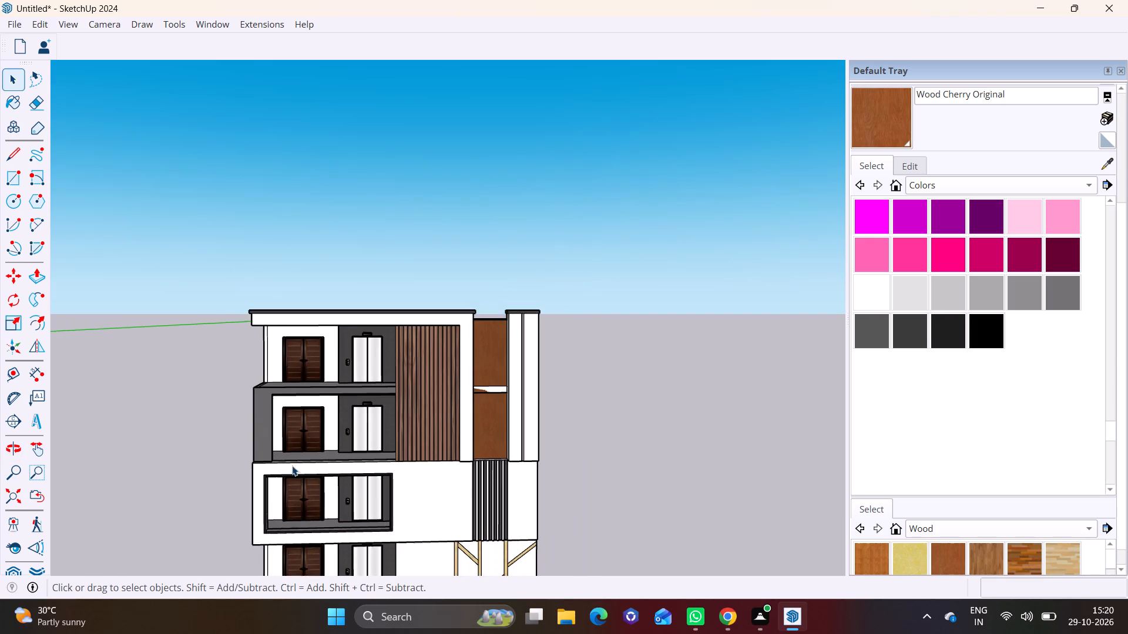
middle_click_drag(291, 458, 259, 534, "shift")
middle_click_drag(270, 504, 323, 481)
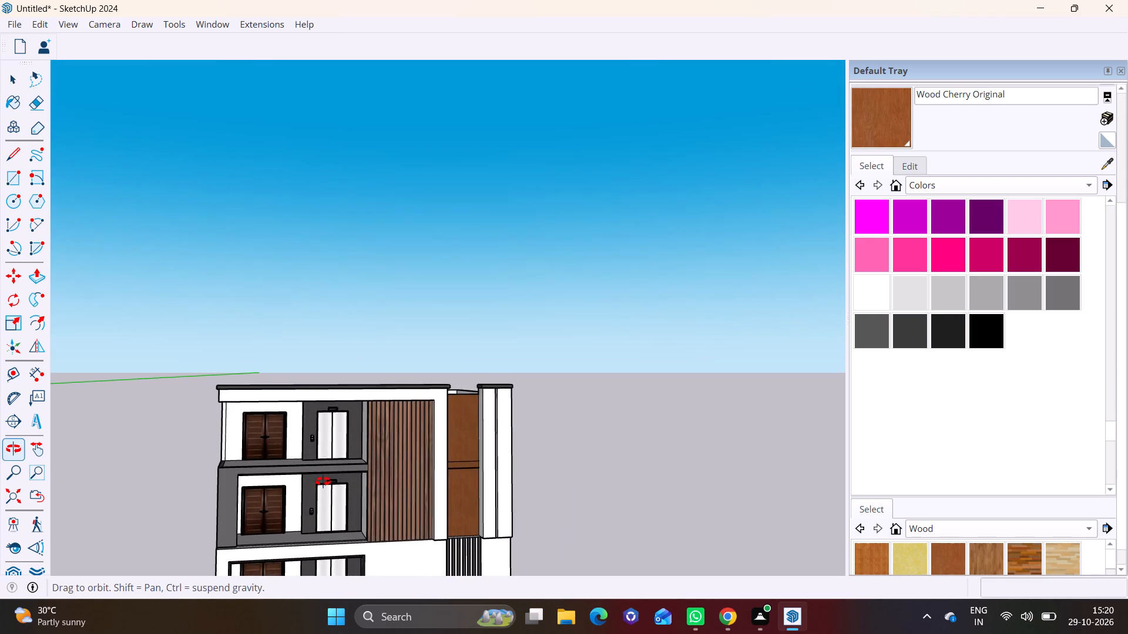
middle_click_drag(323, 481, 309, 539)
middle_click_drag(315, 410, 266, 587)
Undo the last three edits to the model.
key("ctrl+z")
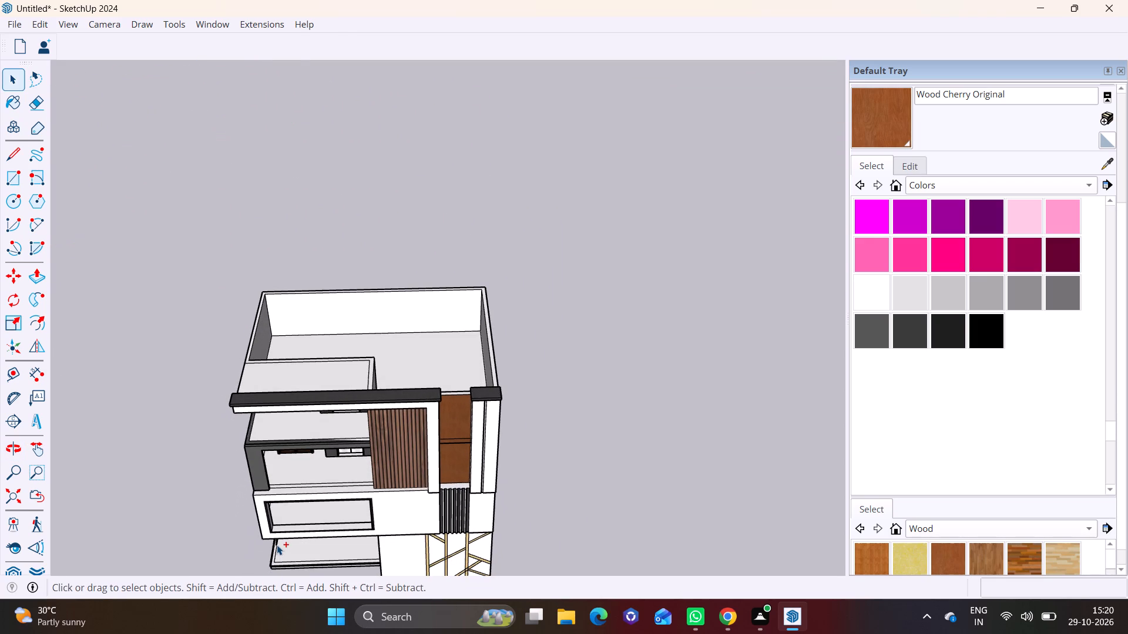
key("ctrl+z")
key("ctrl+z")
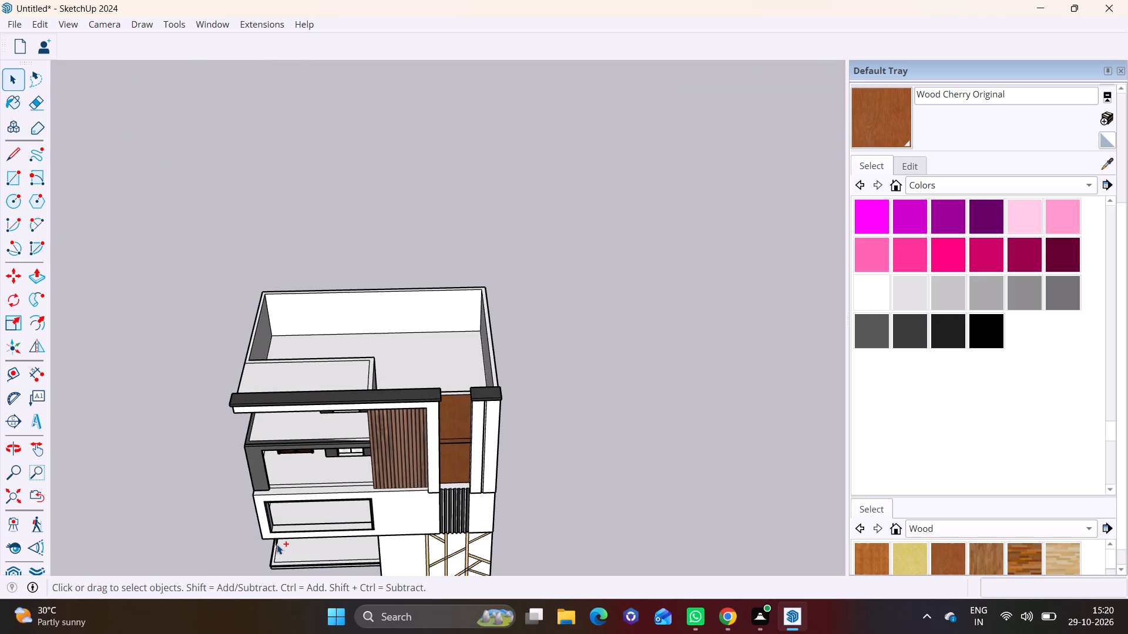
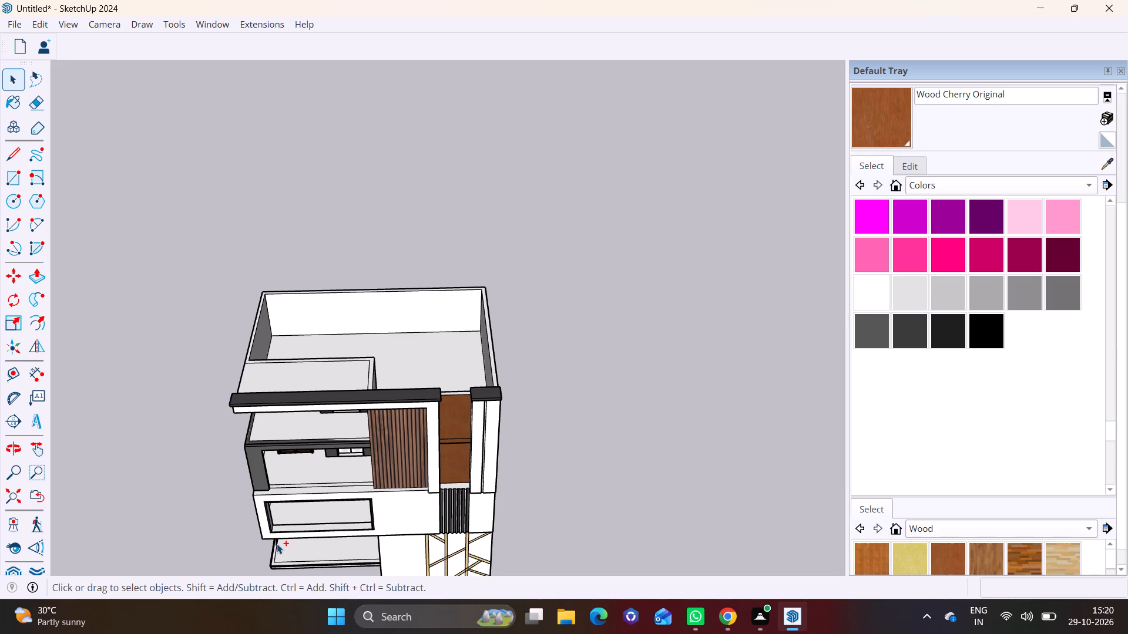
Undo the earlier edits back to before the balconies' dropped ceilings were made.
key("space")
key("ctrl+z")
key("ctrl+z")
key("ctrl+z")
key("ctrl+z")
key("ctrl+z")
key("ctrl+z")
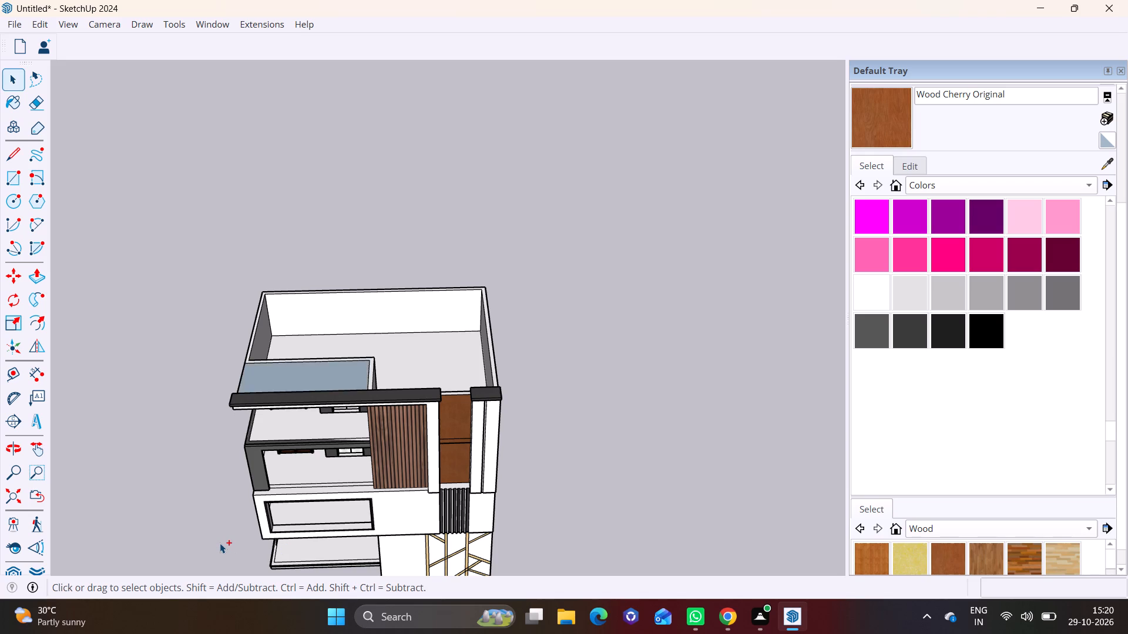
key("ctrl+z")
Draw a rectangle about 21' wide on the top balcony's ceiling, from the back wall corner to near the front beam.
middle_click_drag(247, 549, 403, 347)
scroll(364, 377, "up", 3)
middle_click_drag(365, 374, 369, 281)
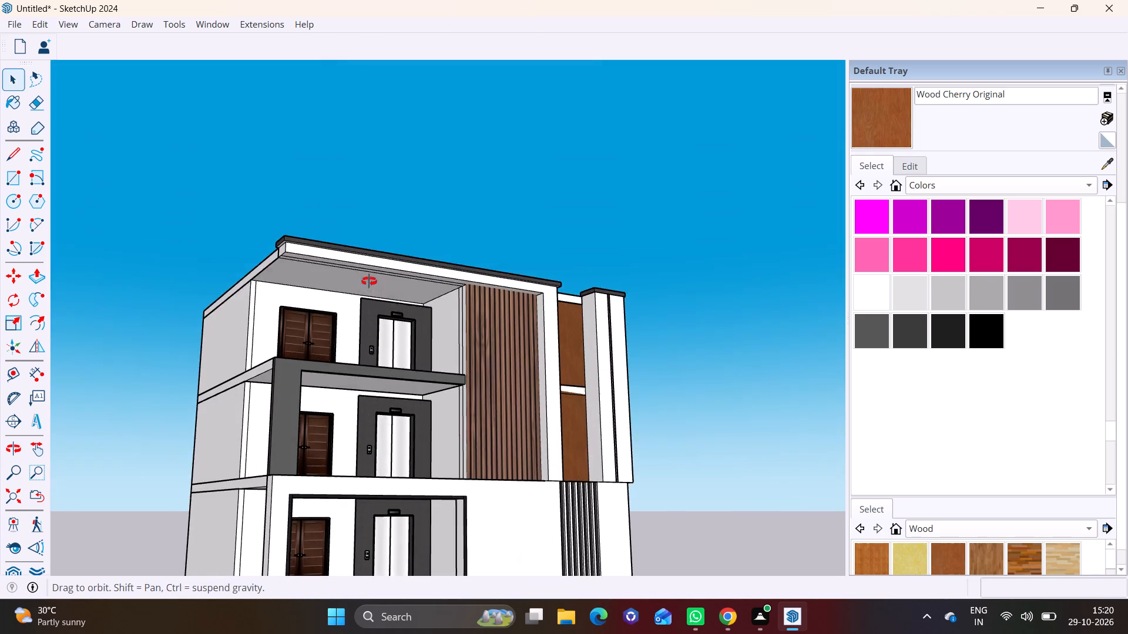
middle_click_drag(369, 281, 371, 267)
scroll(373, 276, "up", 7)
middle_click_drag(373, 276, 390, 275)
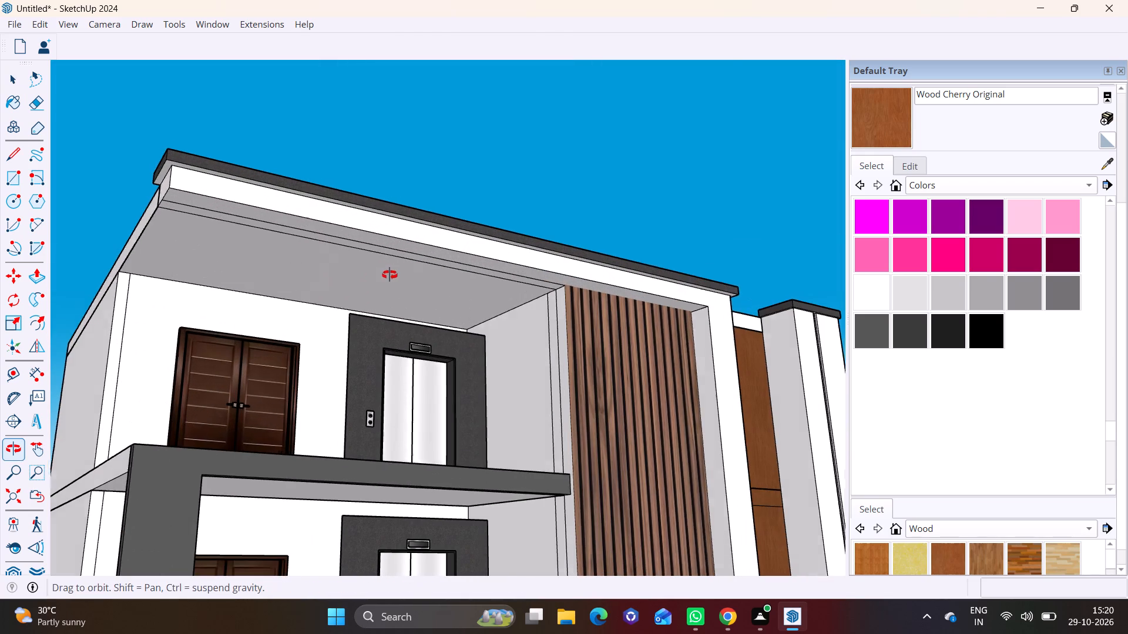
middle_click_drag(390, 275, 409, 251)
left_click(17, 181)
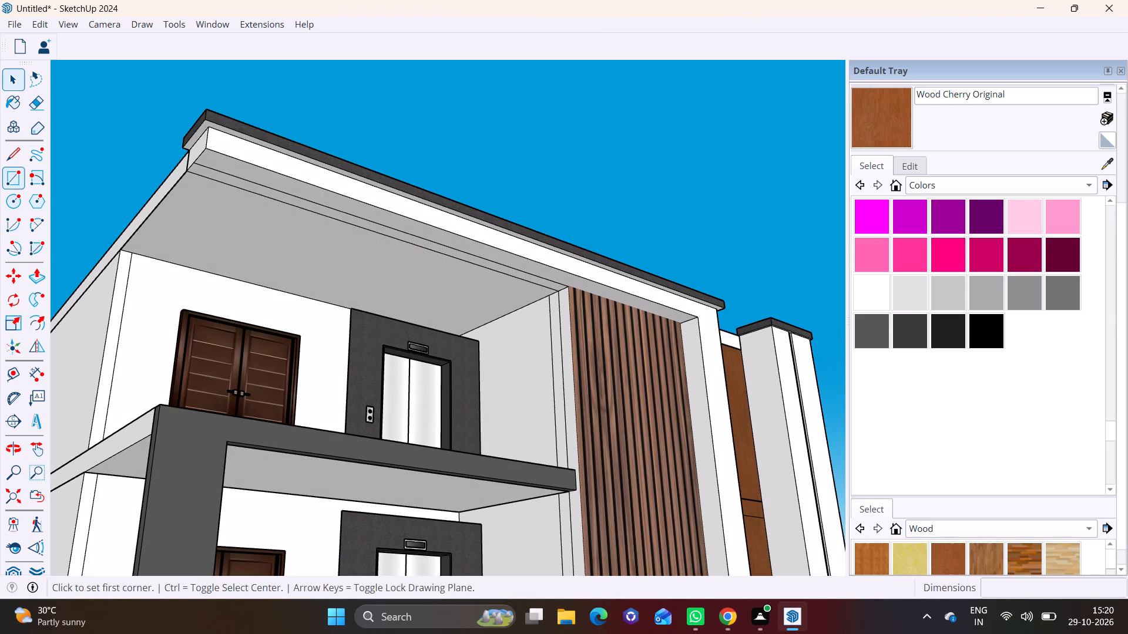
left_click(123, 248)
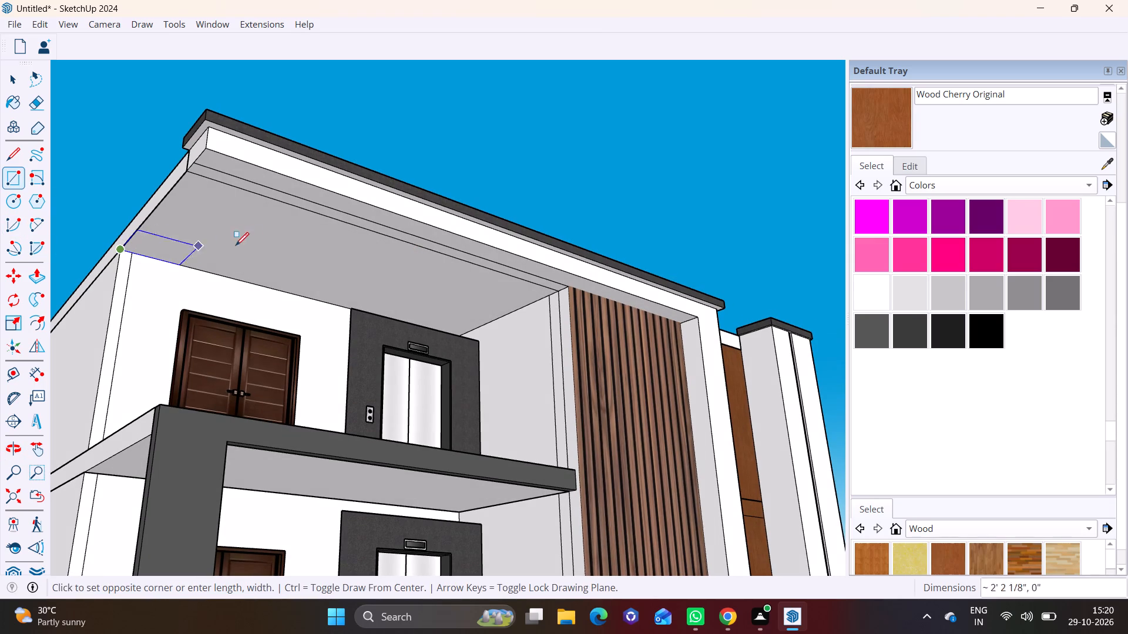
left_click(543, 301)
Pull the top balcony's ceiling rectangle down about 4 3/4" as a dropped ceiling.
key("space")
left_click(437, 296)
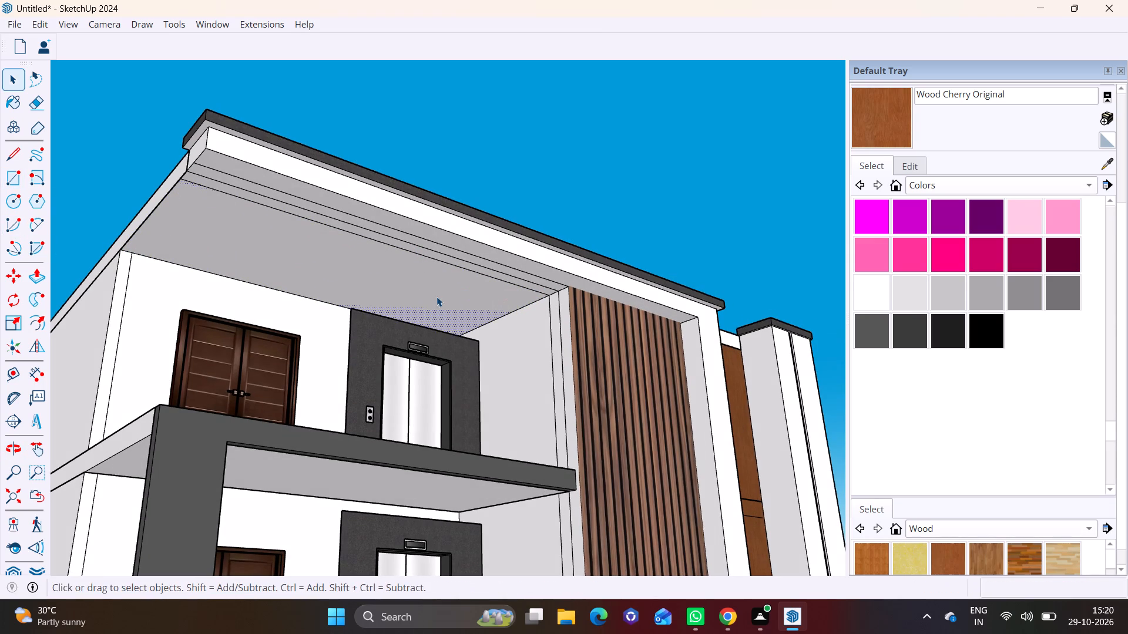
left_click(32, 275)
left_click(184, 230)
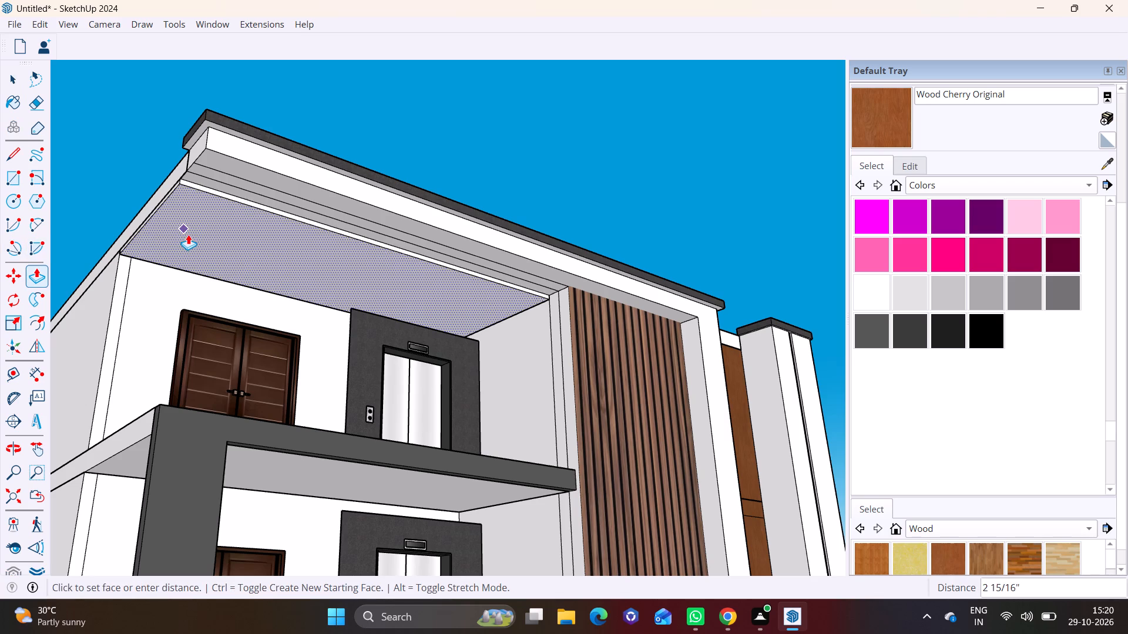
left_click(188, 238)
Pull the front edge face of the top balcony's dropped ceiling forward in two pulls, the last about 9 7/16".
scroll(258, 217, "up", 3)
middle_click_drag(295, 232, 248, 278)
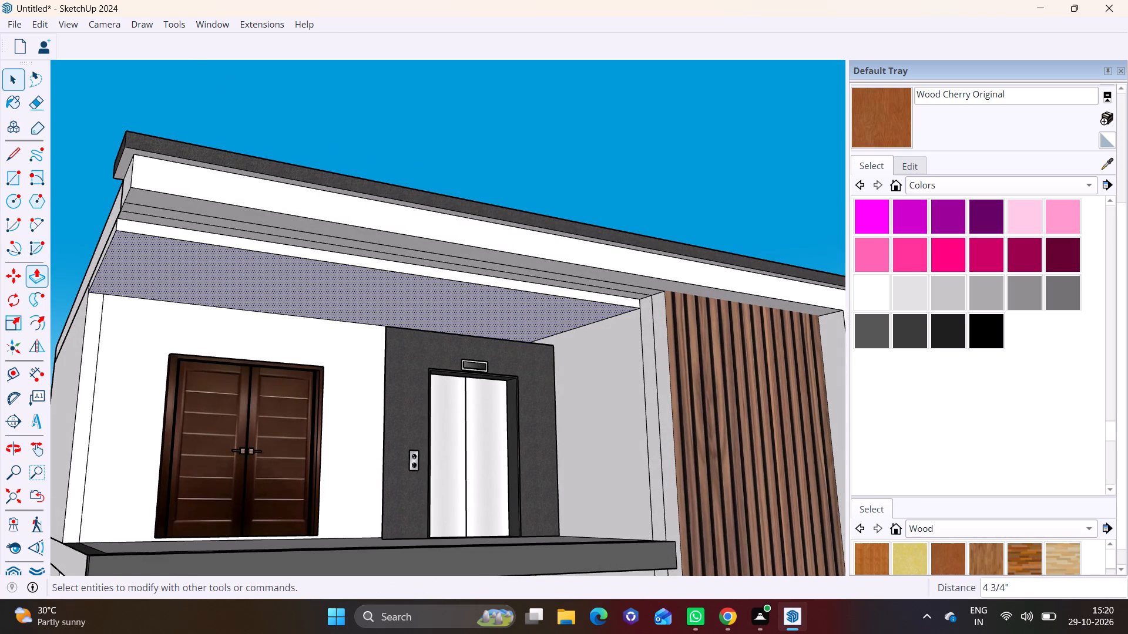
left_click(21, 76)
left_click(135, 225)
left_click(38, 280)
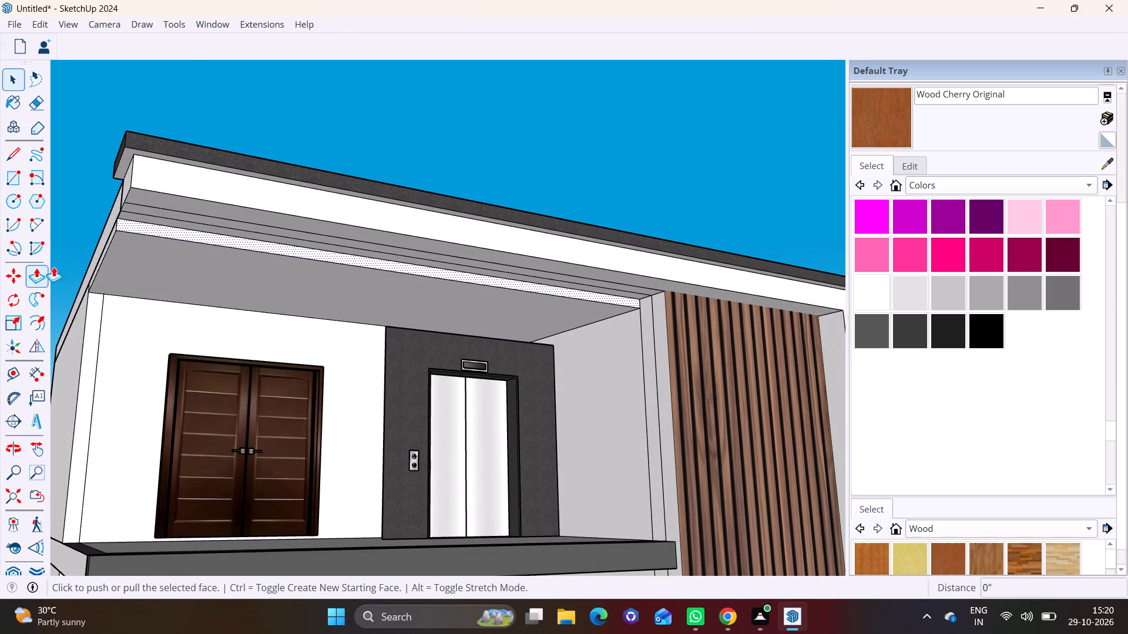
left_click(149, 230)
left_click(164, 212)
left_click(164, 222)
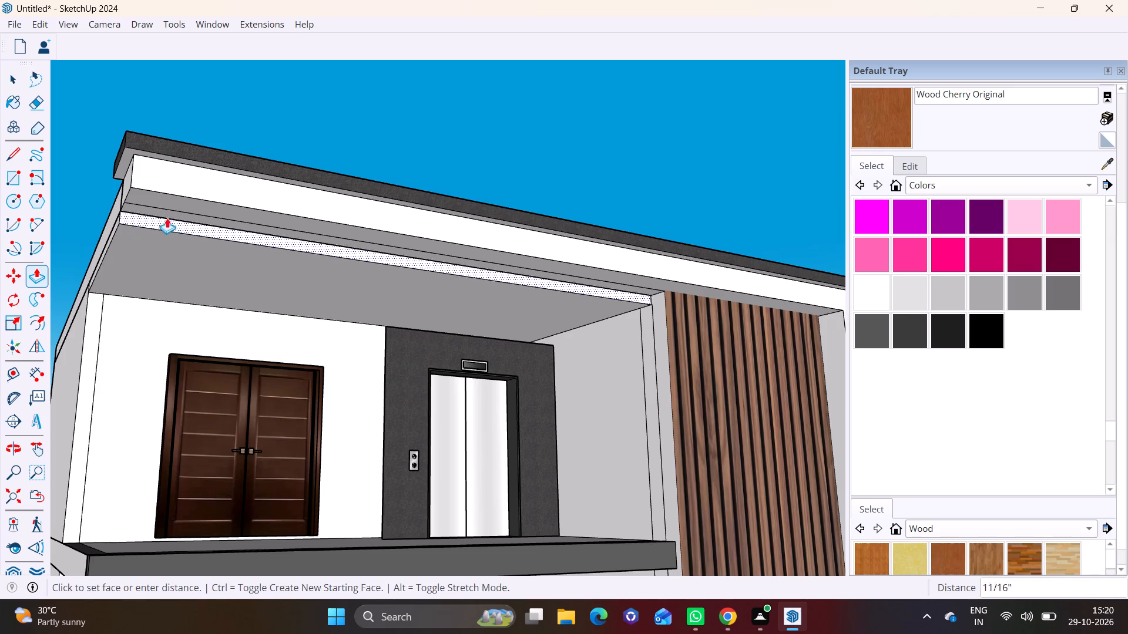
left_click(172, 211)
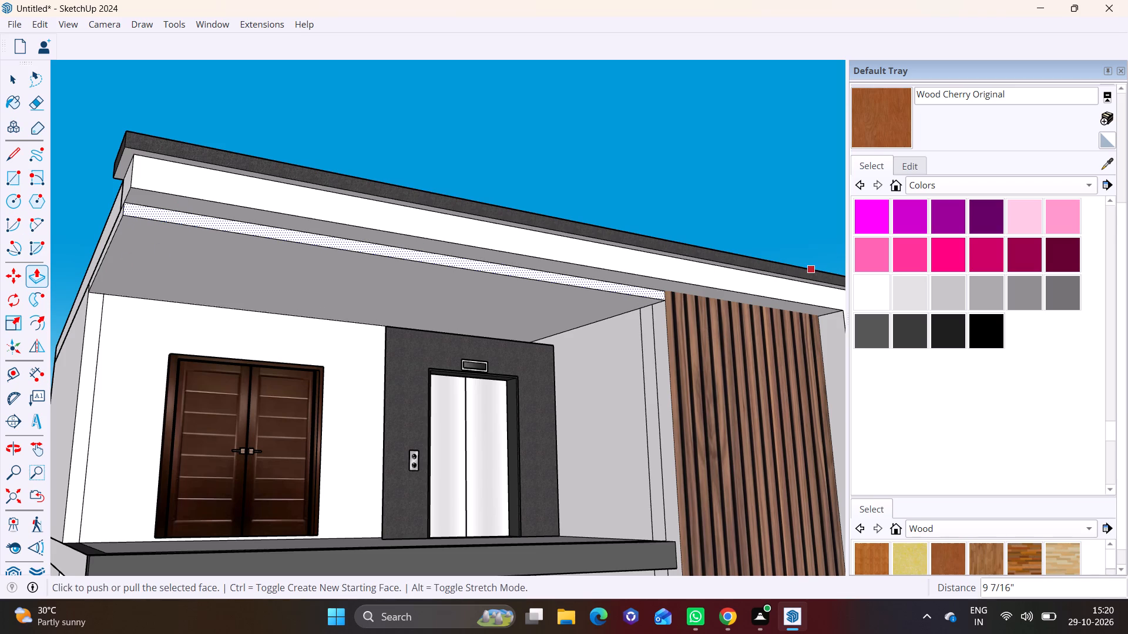
Paint the top balcony's dropped ceiling with Wood Cherry Original, covering its underside, front edge and side edge.
left_click(871, 131)
left_click(474, 288)
left_click(475, 267)
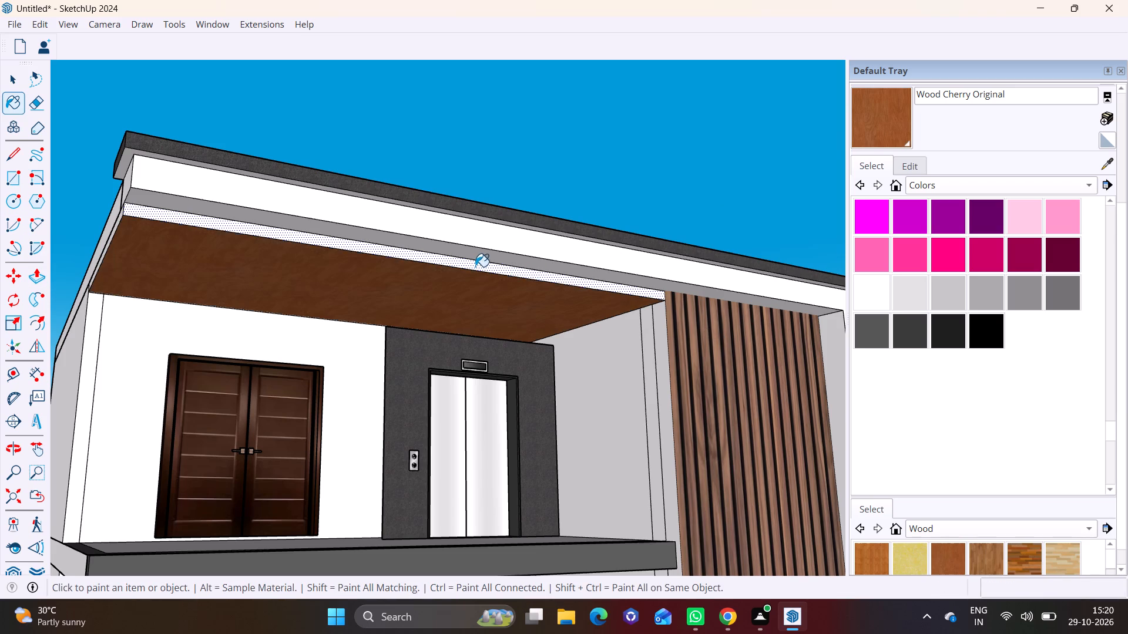
middle_click_drag(298, 273, 499, 346)
left_click(325, 274)
scroll(375, 336, "down", 2)
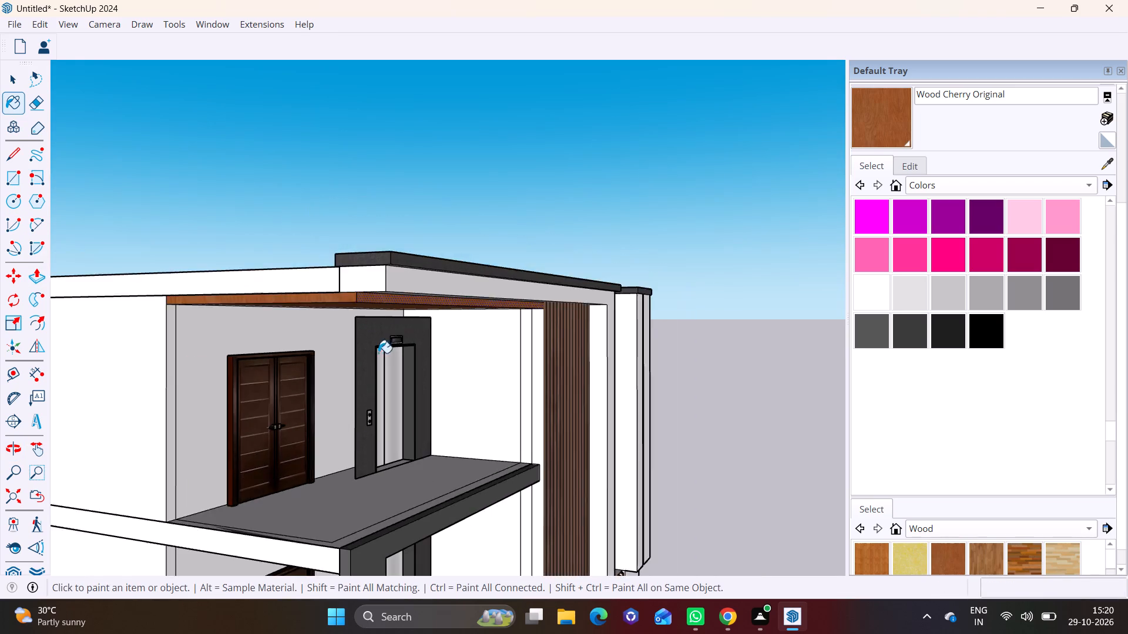
scroll(378, 353, "down", 4)
key("space")
left_click(640, 472)
Draw a rectangle about 21' wide on the dark-grey-framed balcony's ceiling, from the back wall corner to near the front frame.
middle_click_drag(263, 476, 76, 377)
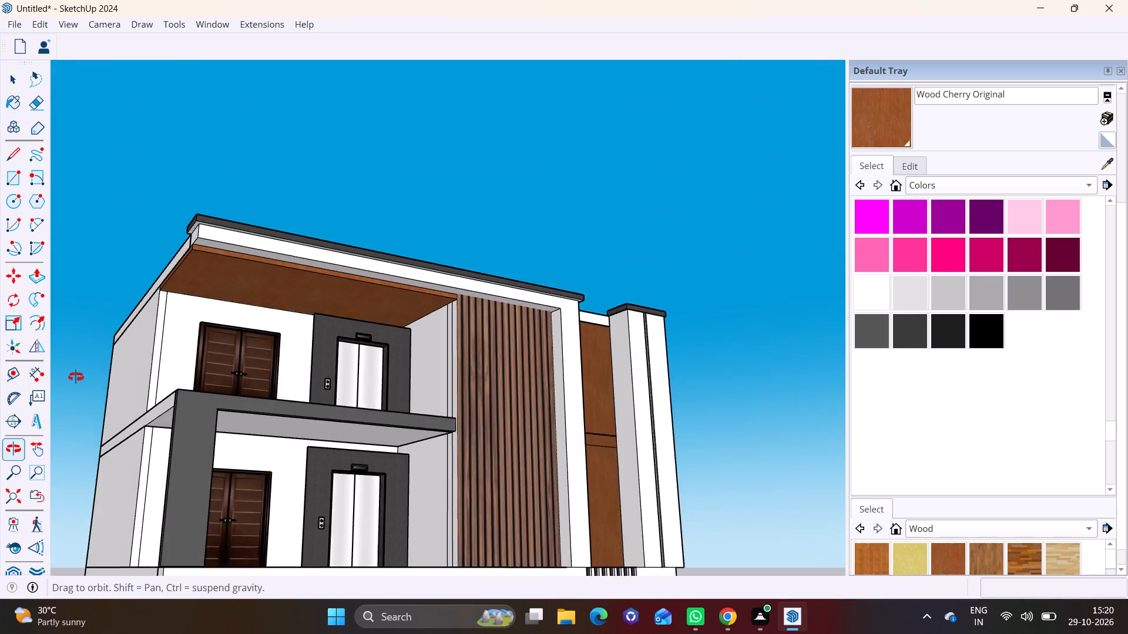
middle_click_drag(76, 377, 75, 376)
scroll(250, 414, "up", 2)
middle_click_drag(302, 472, 260, 338, "shift")
scroll(240, 362, "up", 3)
middle_click_drag(283, 380, 430, 378)
middle_click_drag(367, 355, 467, 371)
left_click(18, 176)
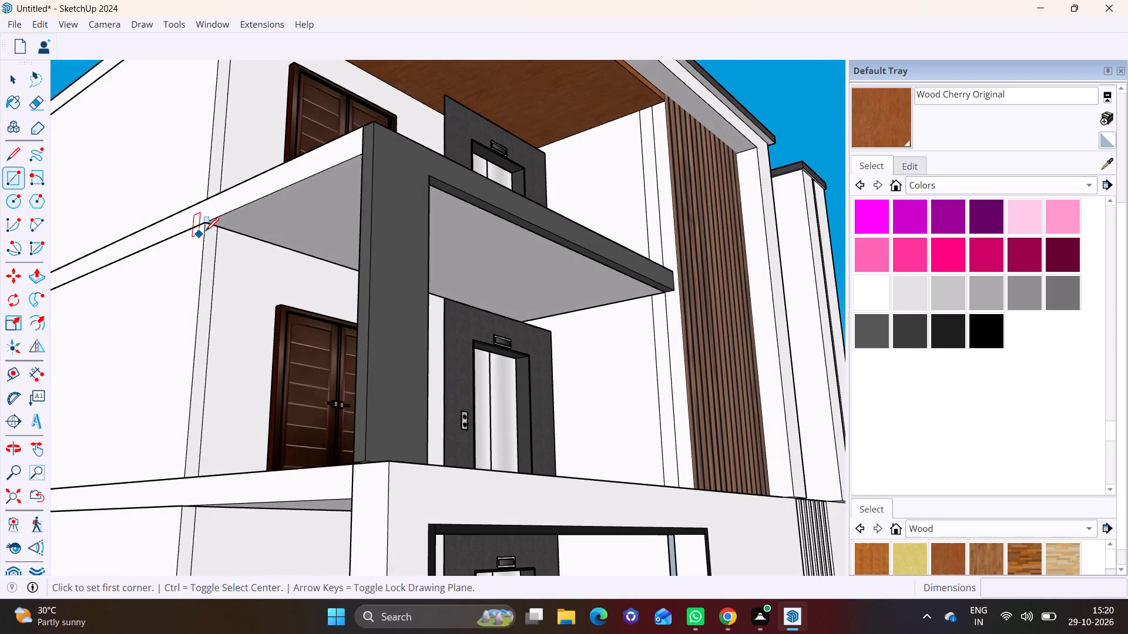
left_click(207, 222)
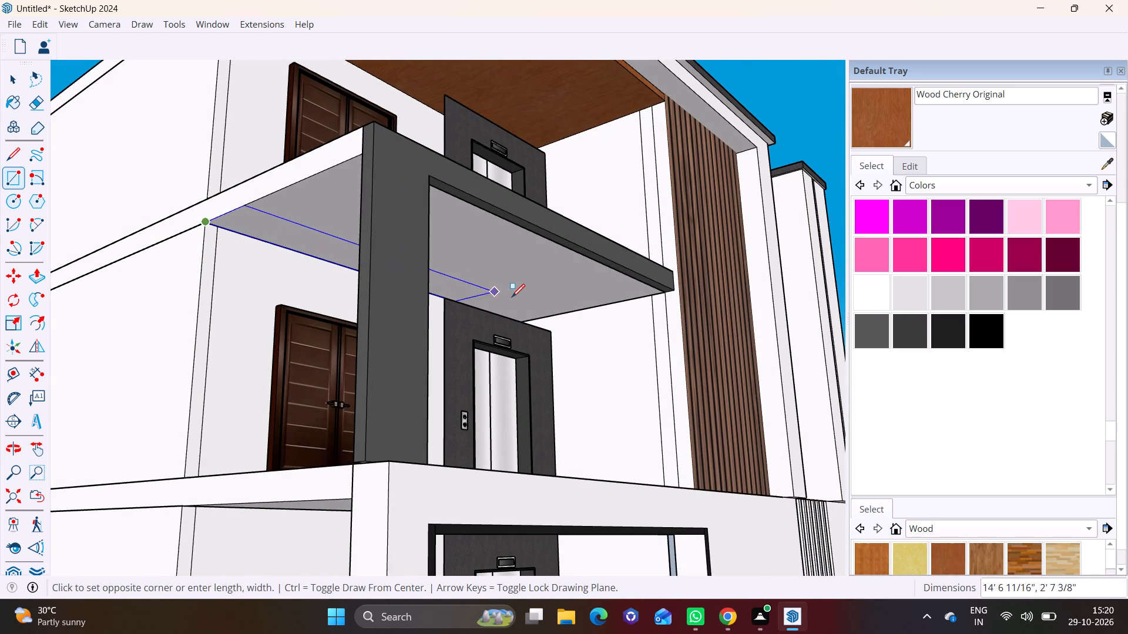
middle_click_drag(521, 300, 388, 331, "shift")
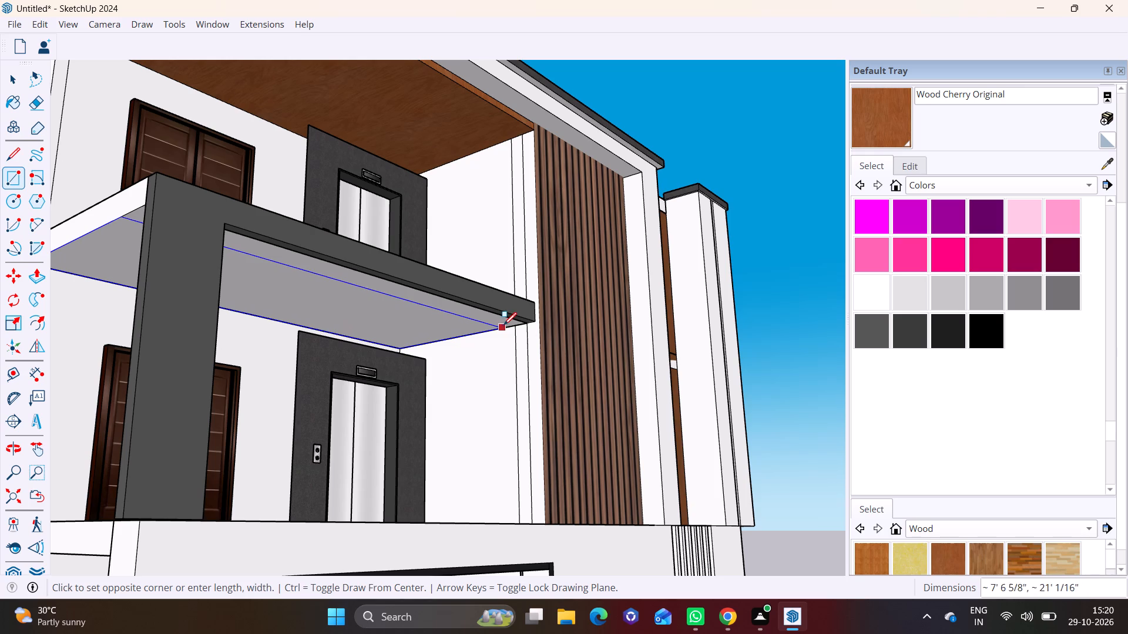
left_click(511, 325)
Pull the dark-grey-framed balcony's ceiling rectangle down a few inches as a dropped ceiling.
key("space")
left_click(390, 319)
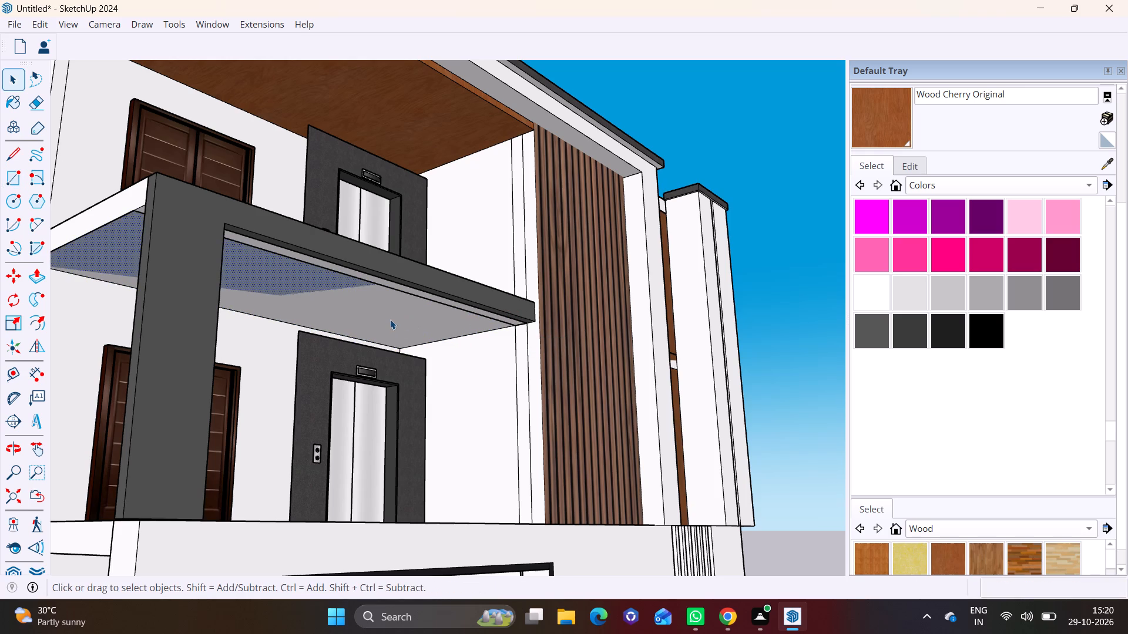
left_click(33, 274)
left_click(253, 268)
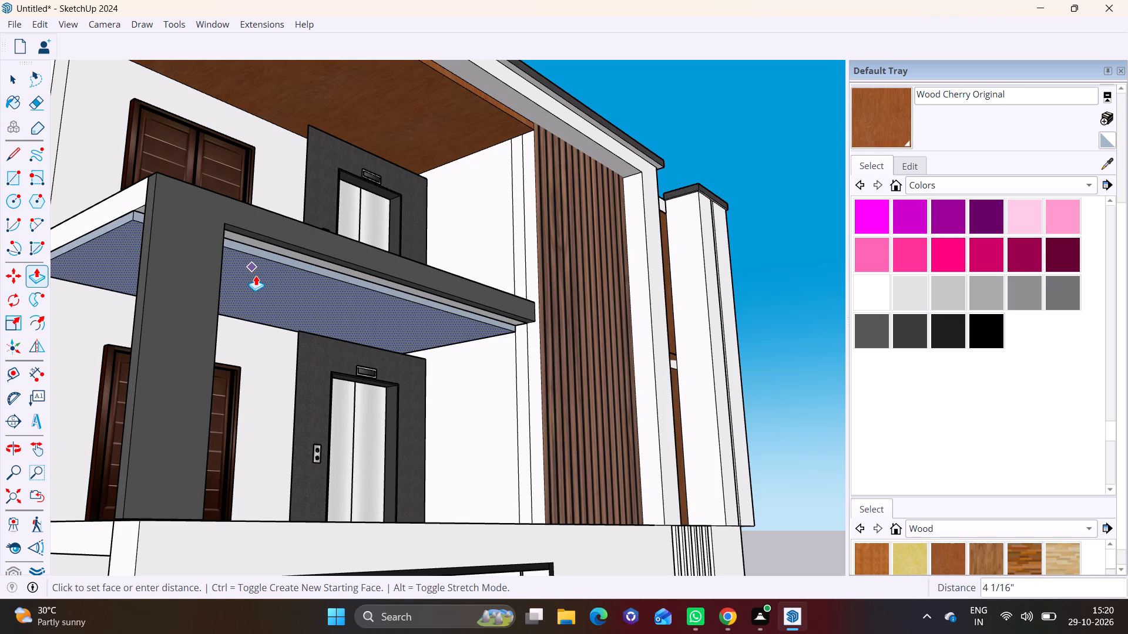
left_click(256, 278)
Paint the dark-grey-framed balcony's dropped ceiling with Wood Cherry Original on its underside and exposed edges.
left_click(861, 111)
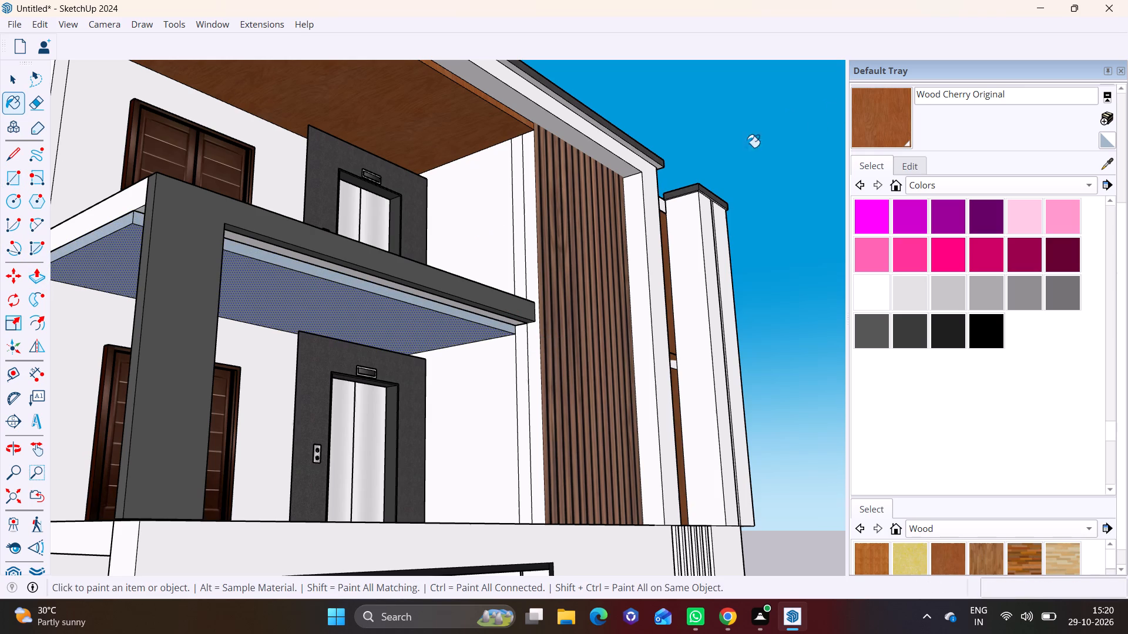
left_click(100, 229)
left_click(120, 248)
left_click(110, 229)
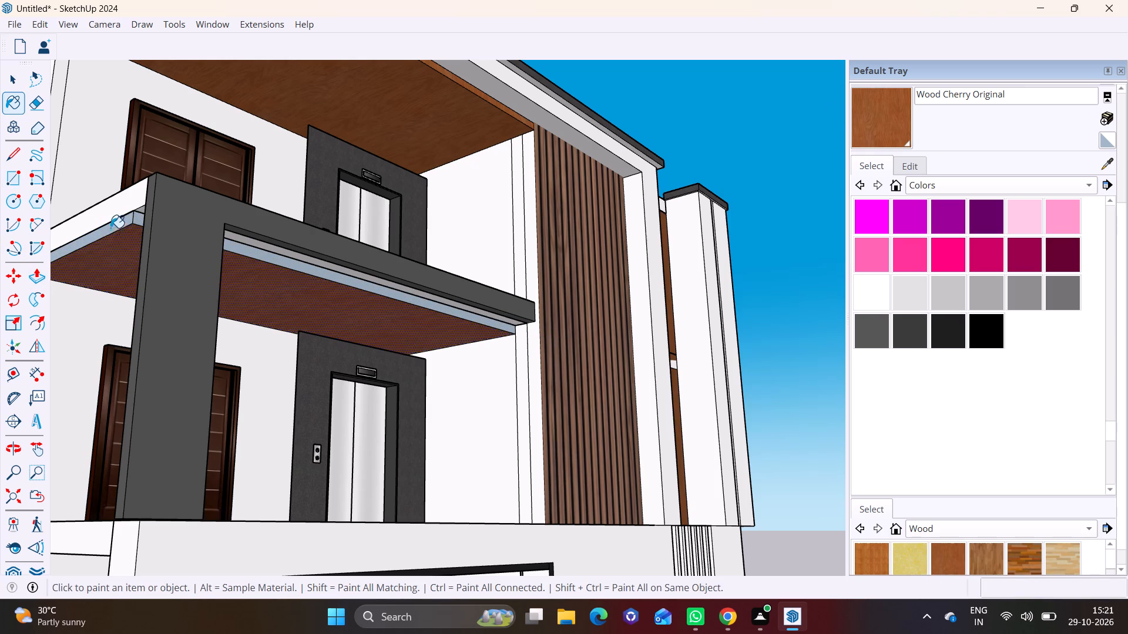
left_click(136, 218)
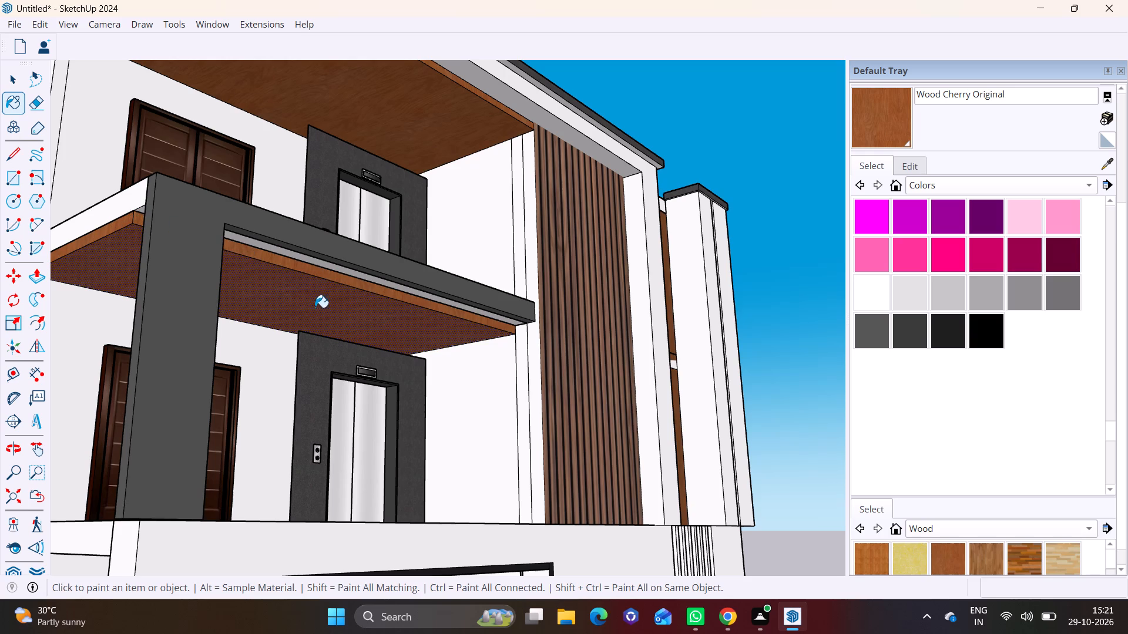
key("space")
left_click(771, 309)
Draw a rectangle on the black-trimmed balcony's ceiling, from the back wall corner to near the front wall opening.
scroll(421, 374, "down", 5)
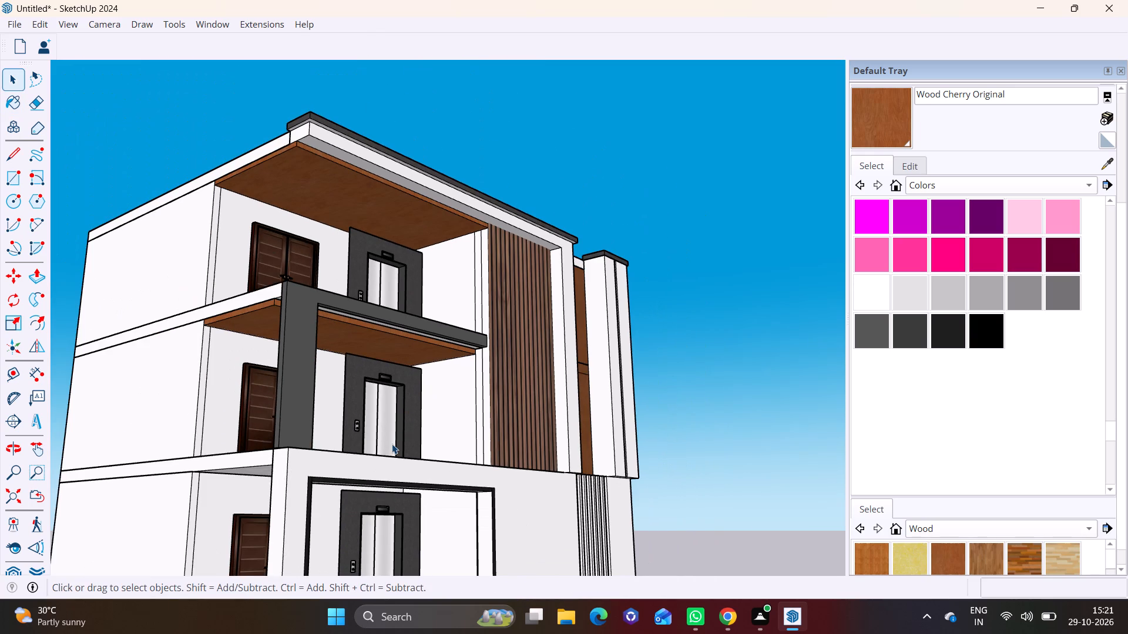
middle_click_drag(377, 423, 386, 338, "shift")
scroll(347, 433, "up", 2)
middle_click_drag(365, 412, 413, 384)
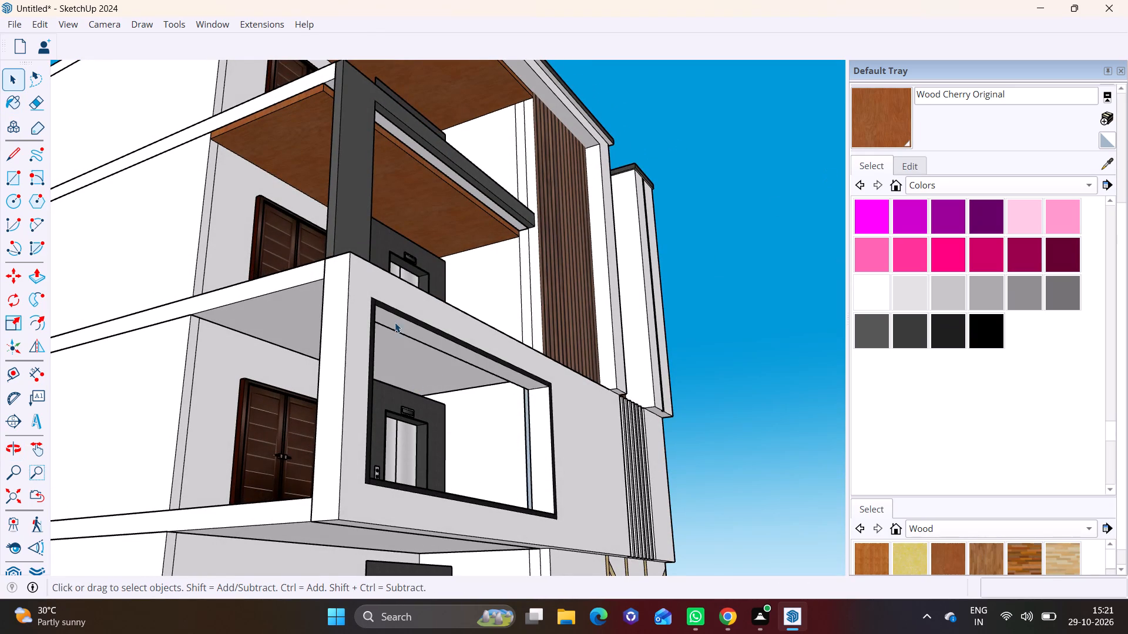
left_click(18, 176)
scroll(164, 302, "up", 5)
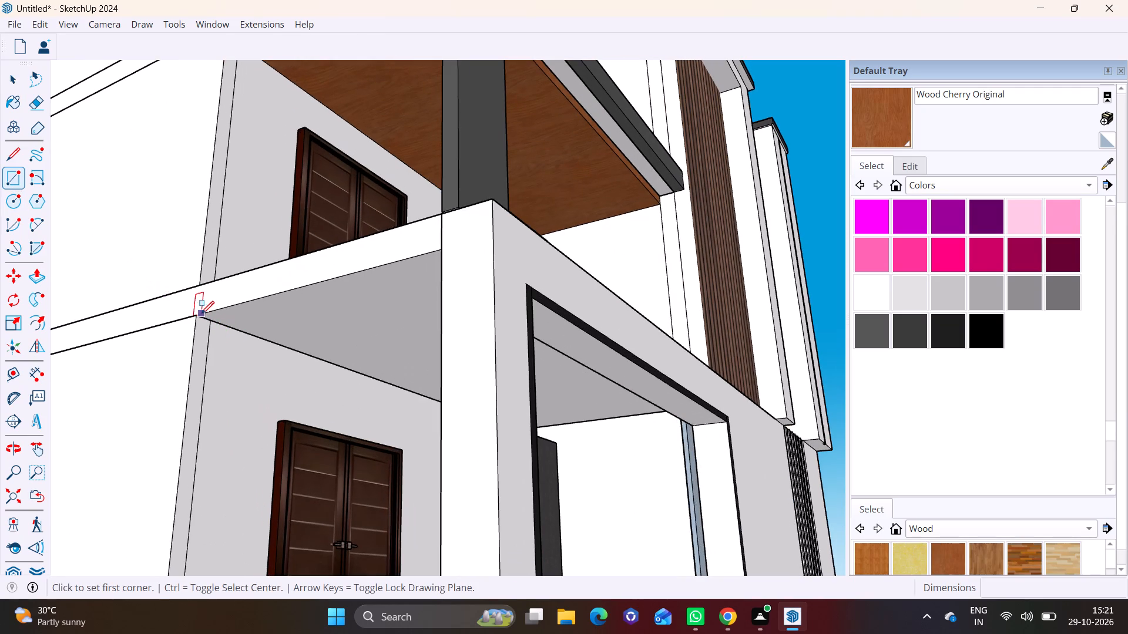
left_click(202, 316)
middle_click_drag(558, 393, 372, 409)
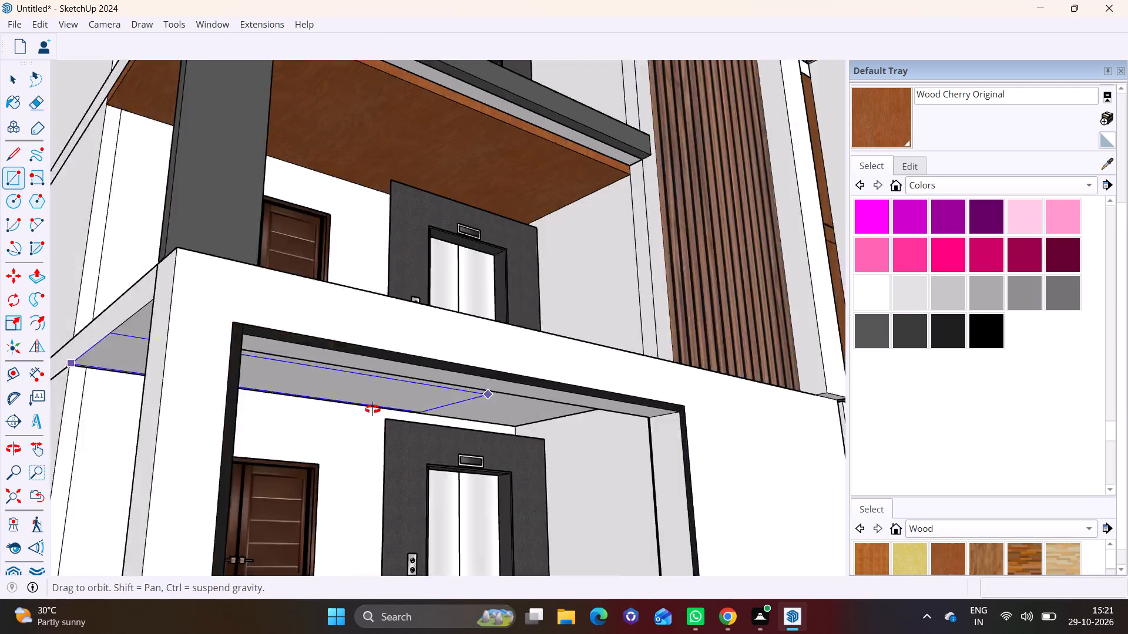
middle_click_drag(372, 409, 352, 409)
middle_click_drag(361, 412, 498, 299)
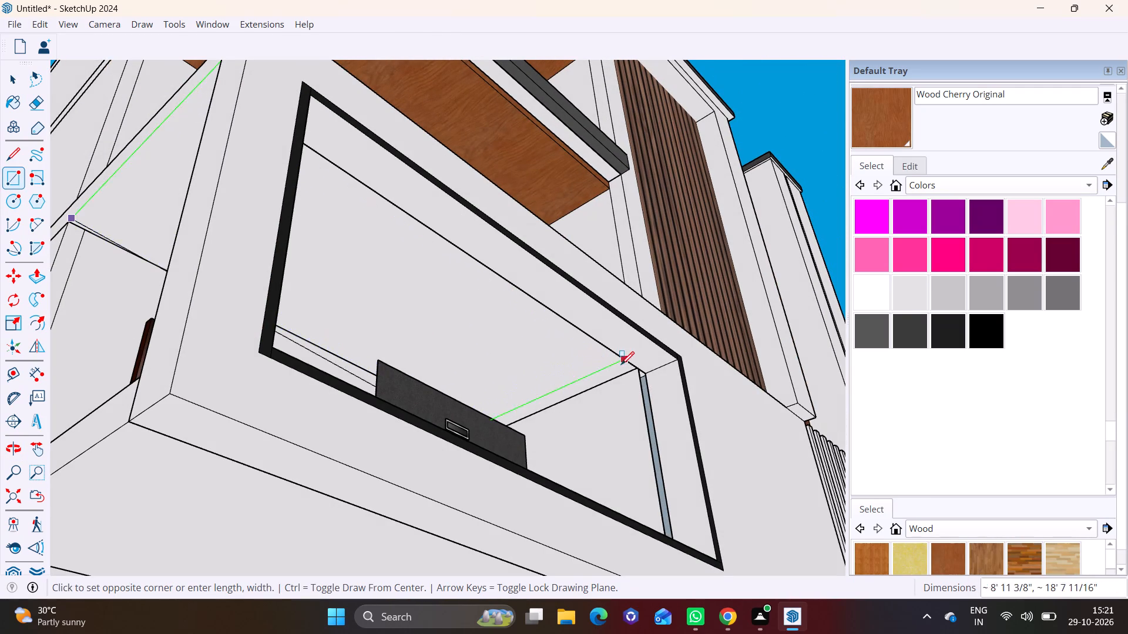
left_click(625, 370)
Pull the black-trimmed balcony's ceiling rectangle down 6" as a dropped ceiling.
key("space")
left_click(466, 333)
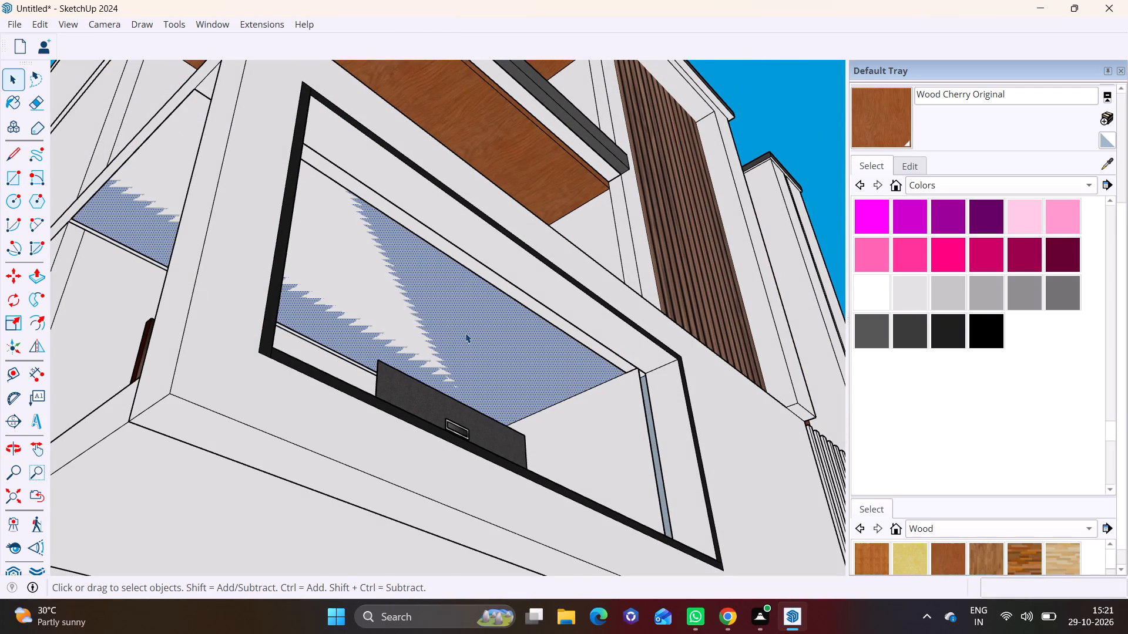
left_click(29, 272)
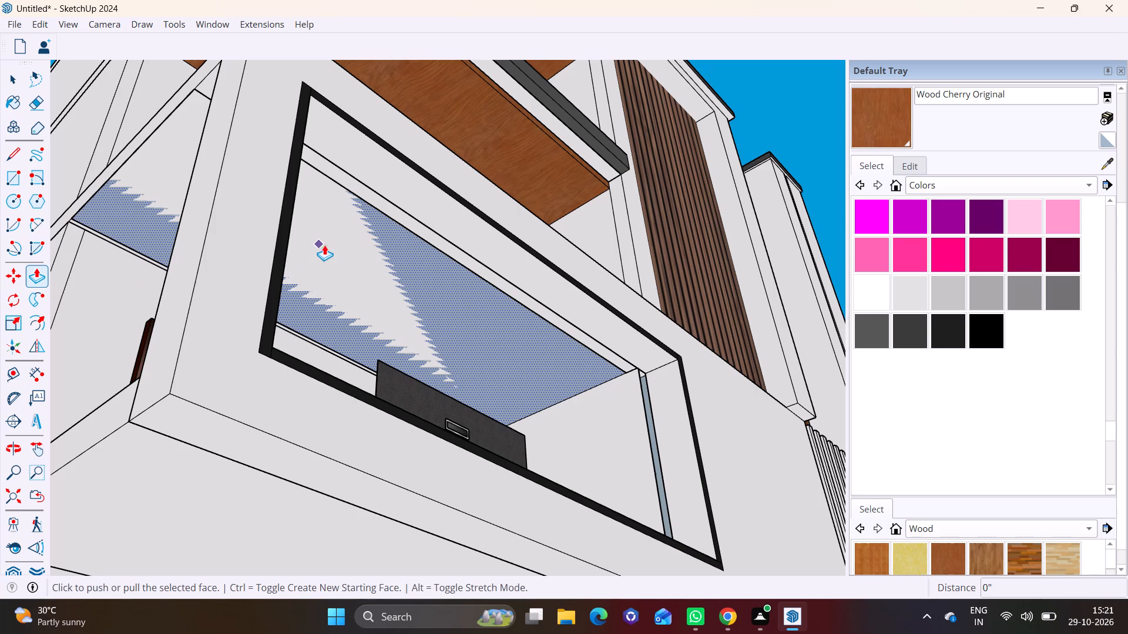
left_click(324, 245)
left_click(328, 257)
Paint the black-trimmed balcony's dropped ceiling with Wood Cherry Original on its underside, front edge and side edge.
left_click(898, 129)
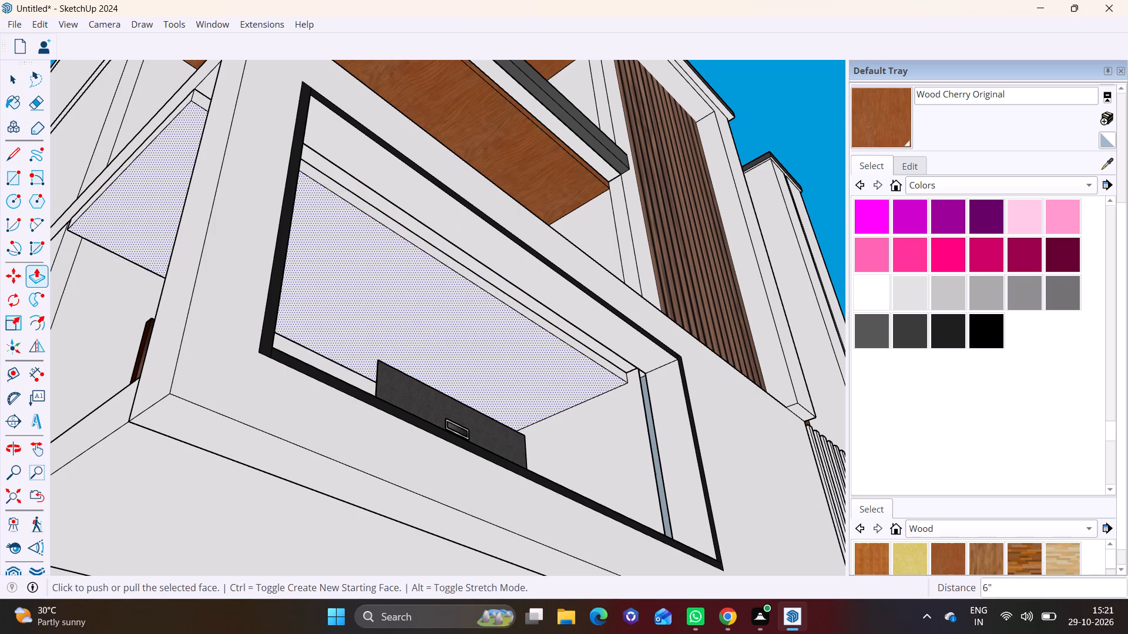
left_click(461, 311)
left_click(434, 257)
left_click(411, 241)
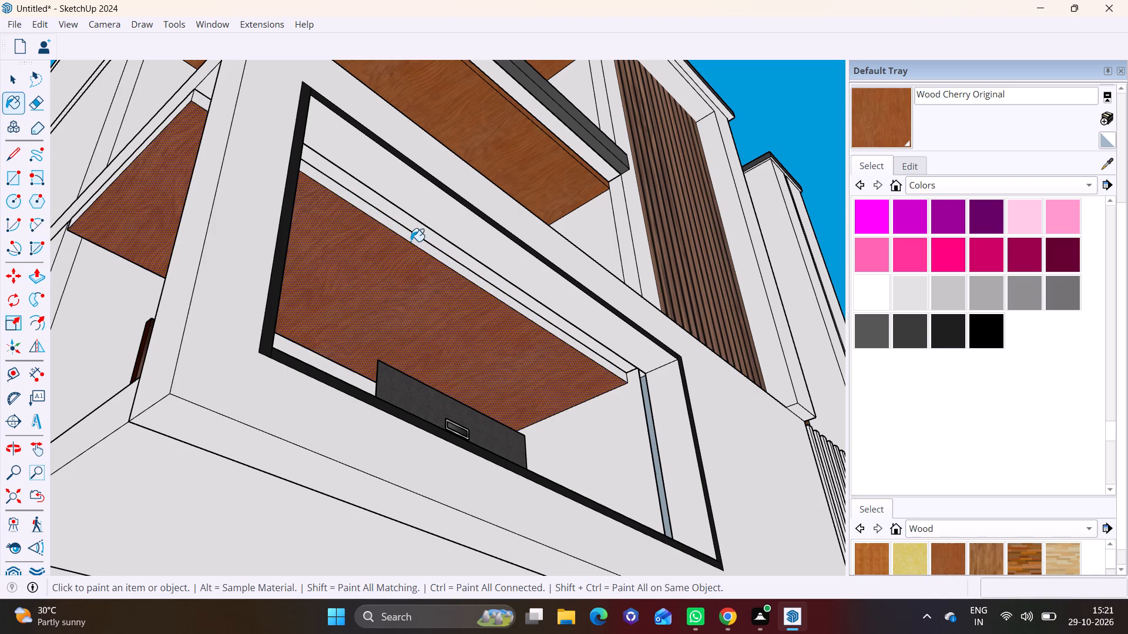
middle_click_drag(437, 230, 532, 309)
left_click(264, 192)
scroll(303, 228, "down", 3)
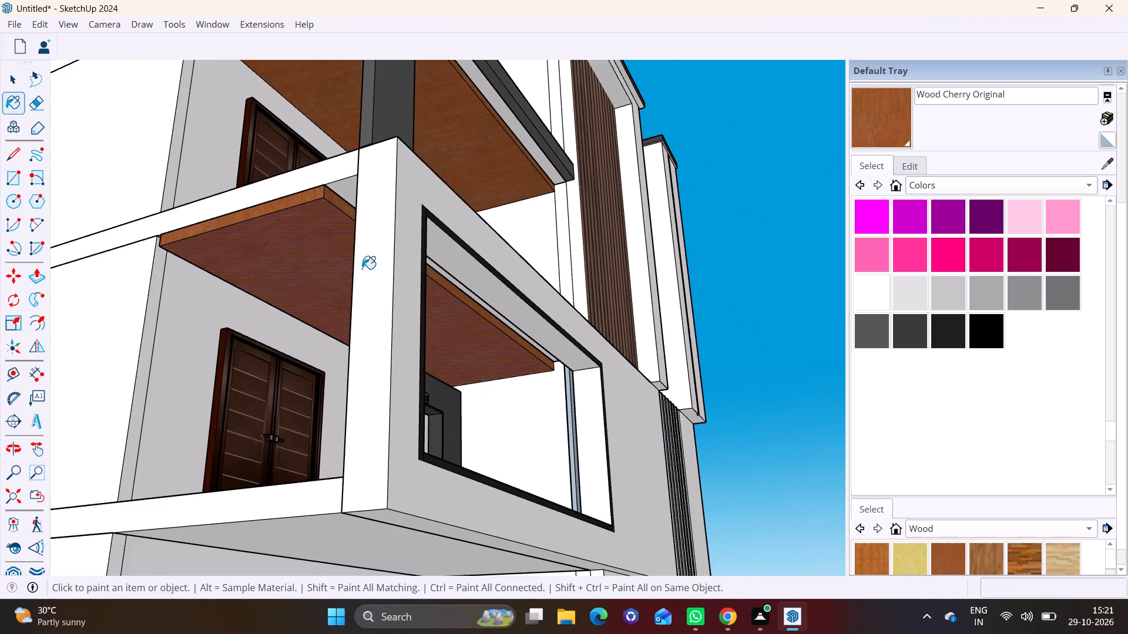
middle_click_drag(449, 289, 125, 339)
scroll(159, 340, "down", 10)
key("space")
left_click(575, 483)
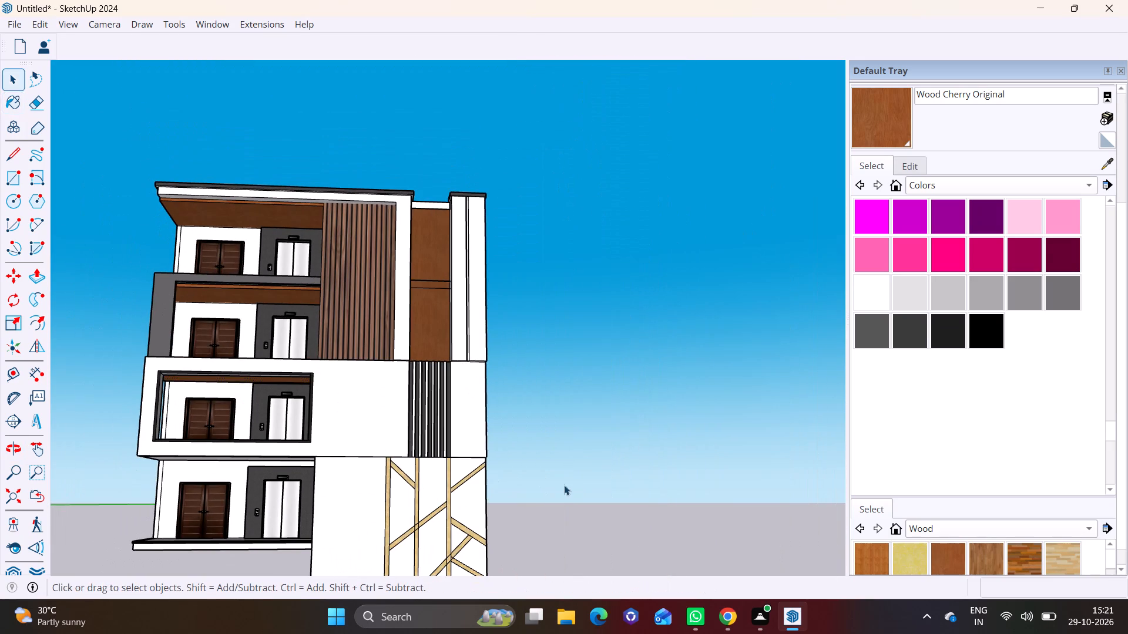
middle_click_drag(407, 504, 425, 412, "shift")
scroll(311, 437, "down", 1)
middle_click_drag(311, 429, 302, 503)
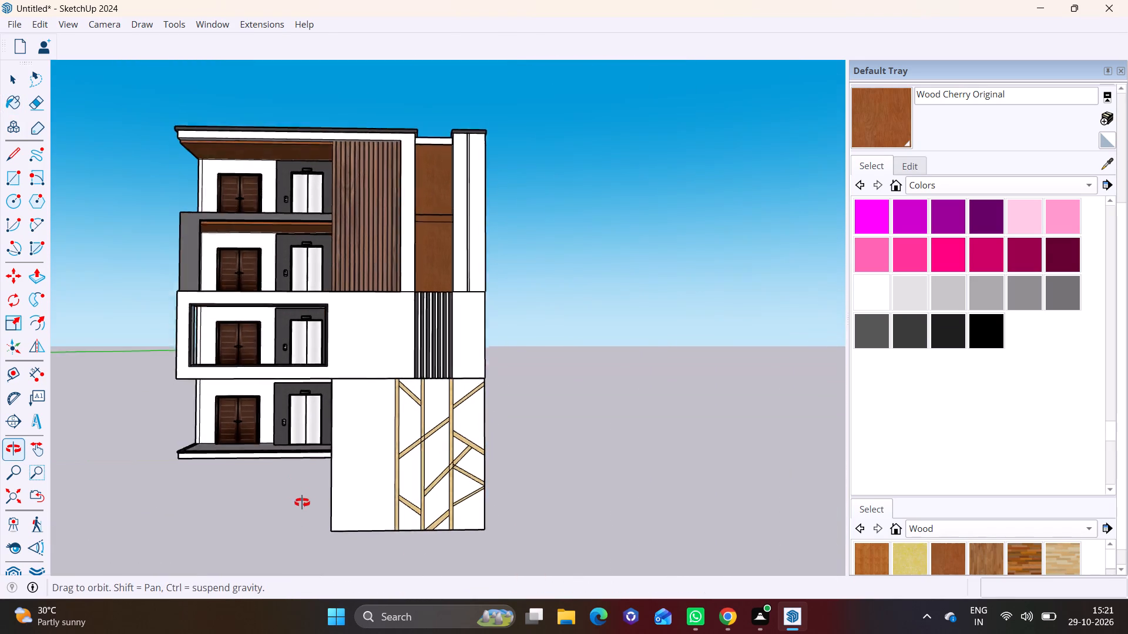
Examine the front elevation's two upper balconies, their cherry-wood dropped ceilings and the slatted cladding from several angles.
middle_click_drag(302, 503, 321, 525)
scroll(321, 525, "down", 1)
middle_click_drag(301, 385, 328, 553, "shift")
scroll(281, 375, "up", 3)
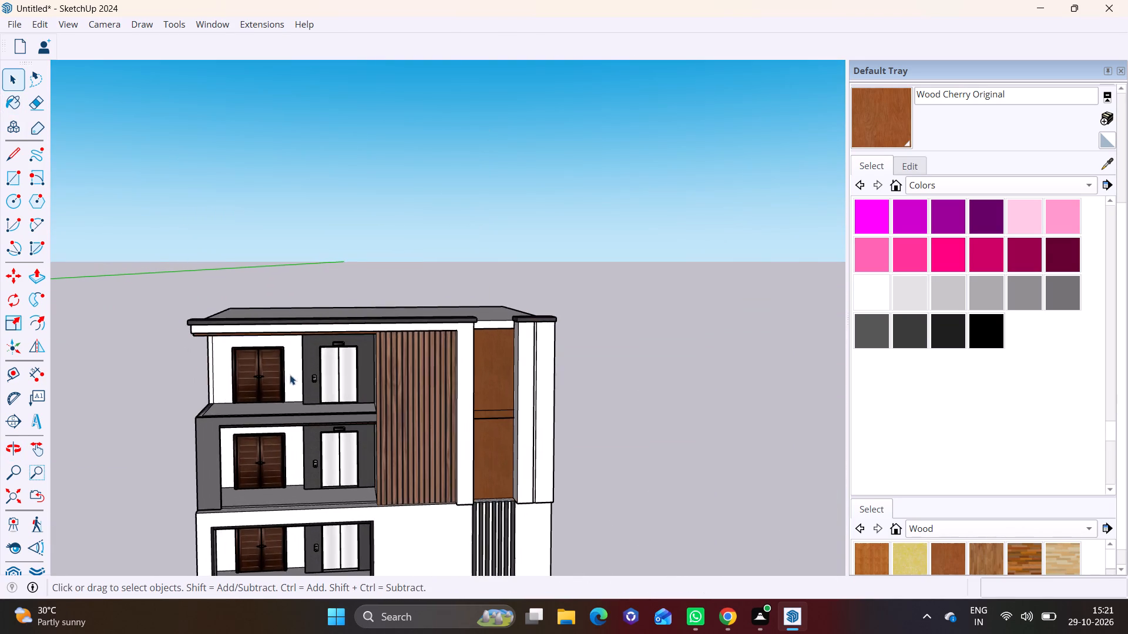
scroll(290, 375, "up", 1)
middle_click_drag(313, 366, 253, 348)
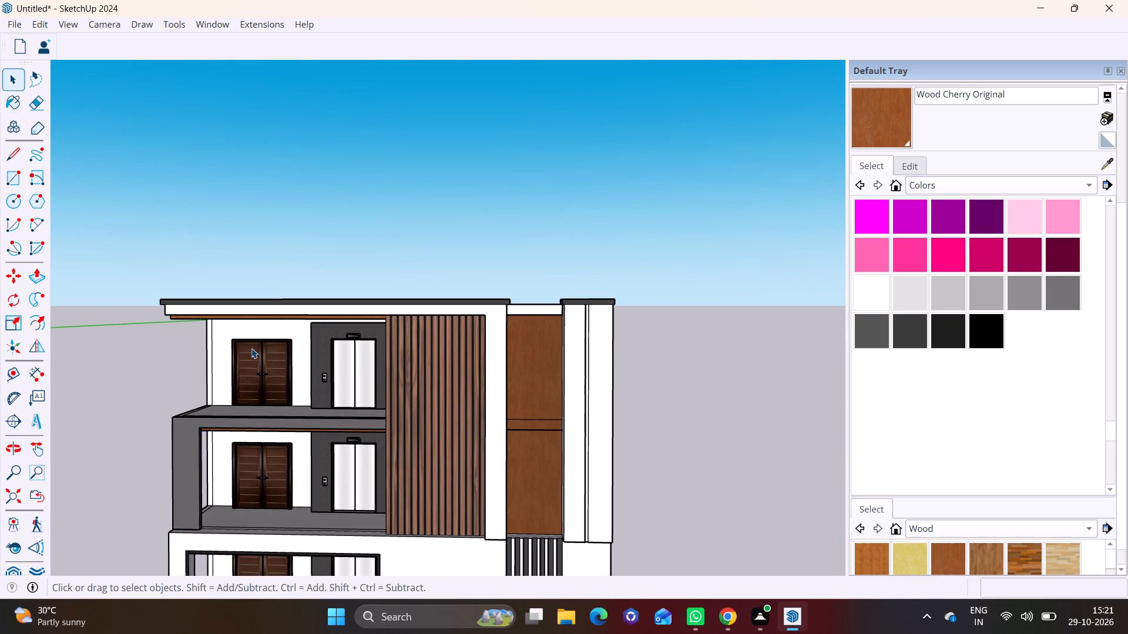
middle_click_drag(265, 345, 391, 355)
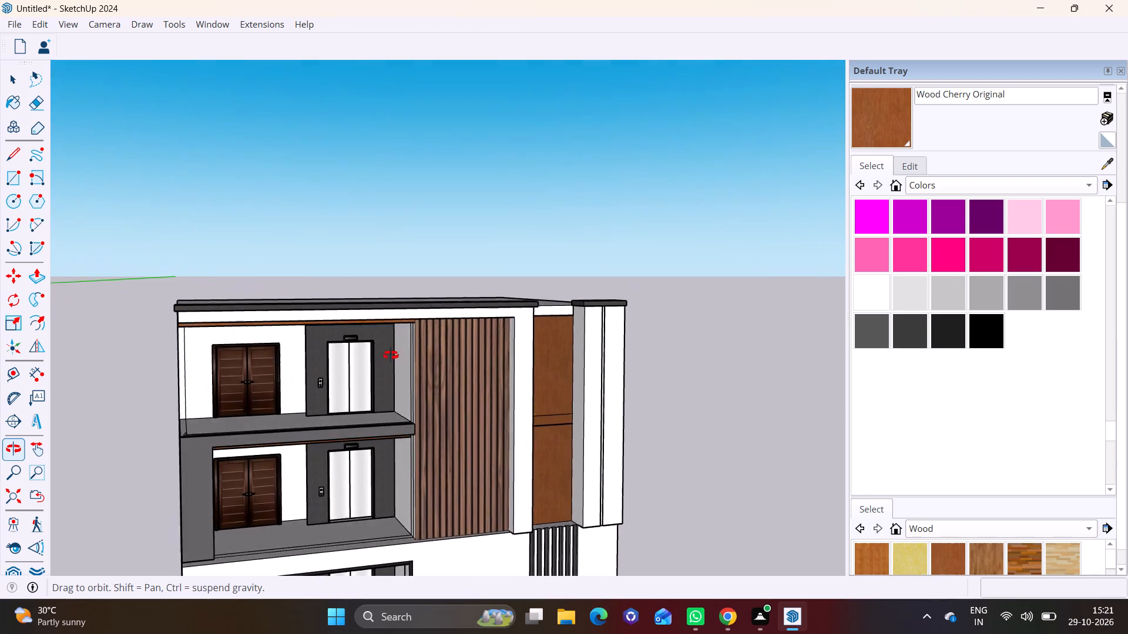
middle_click_drag(391, 355, 291, 400)
scroll(411, 326, "up", 2)
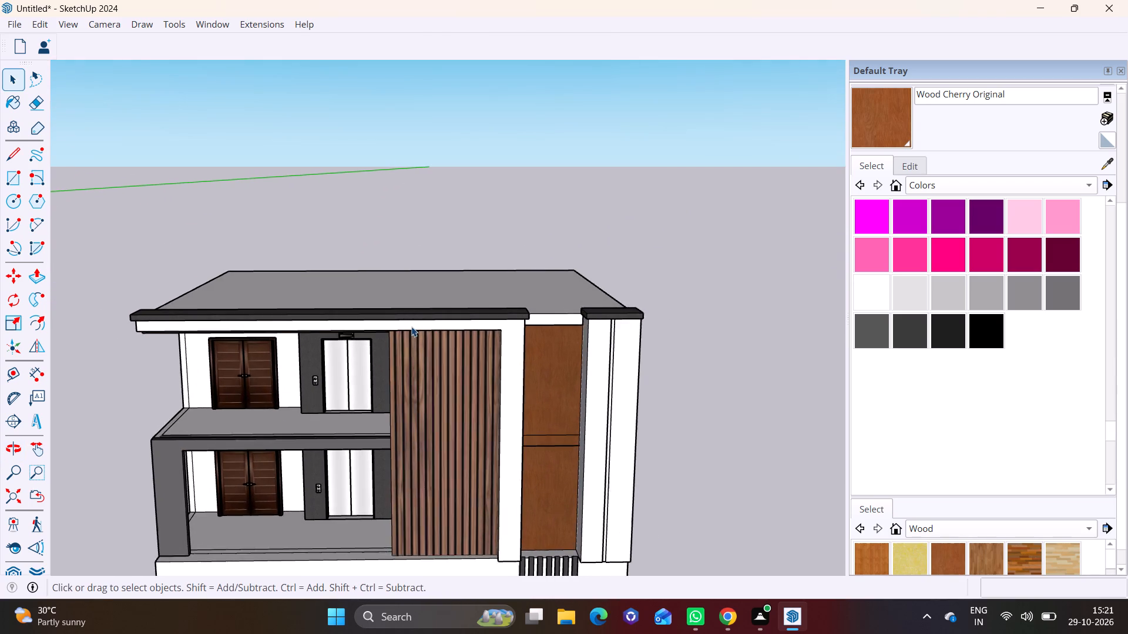
middle_click_drag(385, 407, 413, 373)
scroll(381, 406, "up", 1)
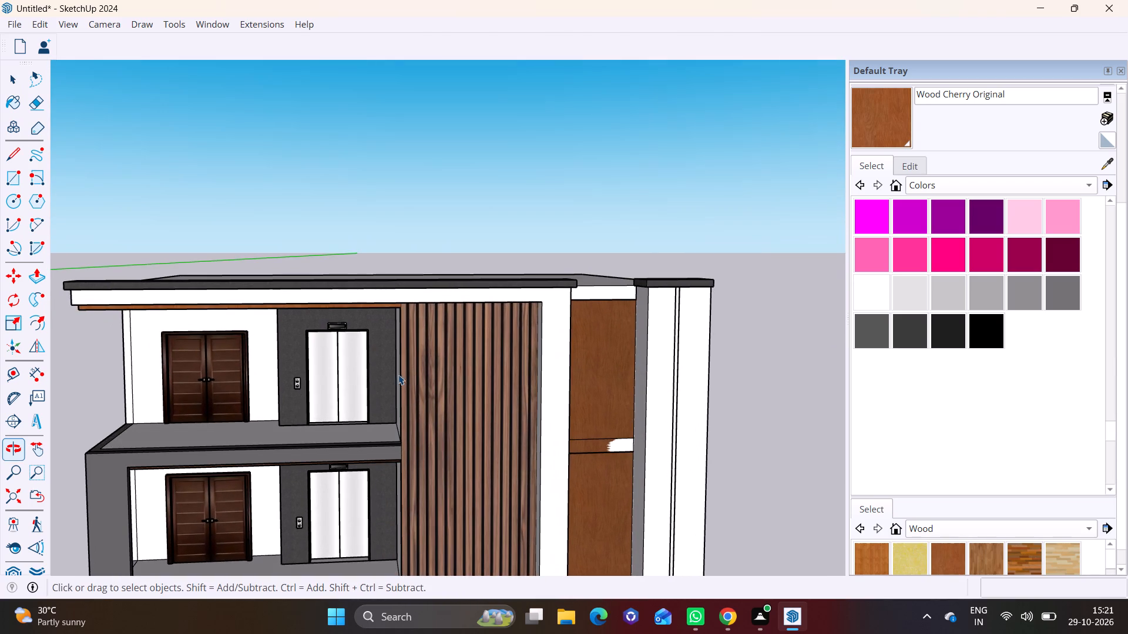
middle_click_drag(350, 423, 415, 386)
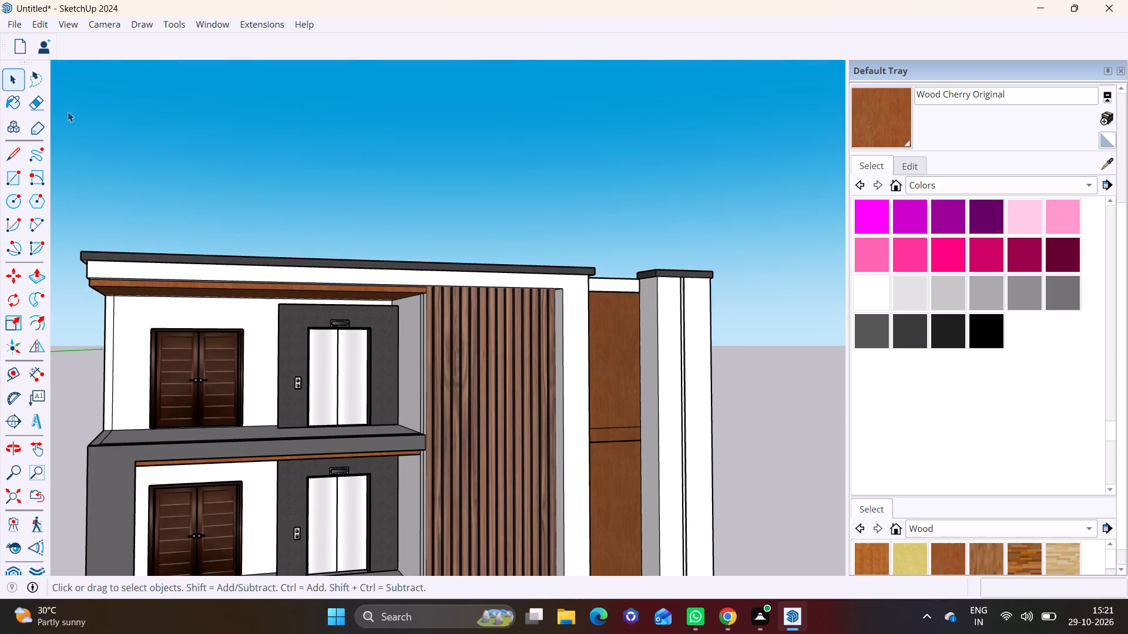
Search 3D Warehouse for "ceiling lights".
left_click(165, 21)
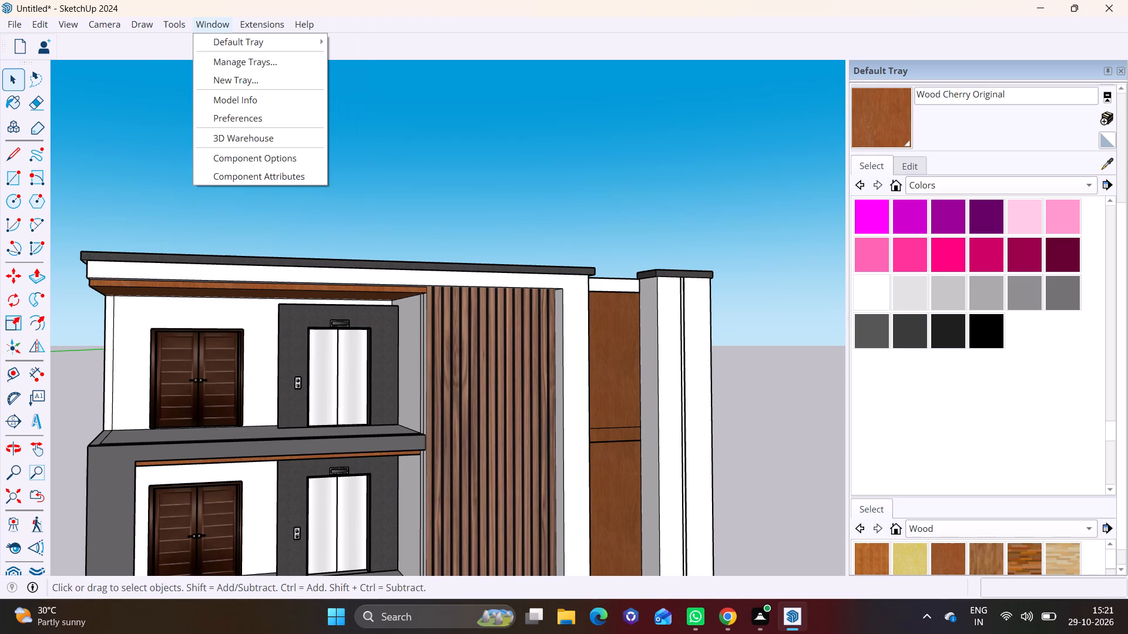
left_click(220, 19)
left_click(213, 19)
left_click(243, 139)
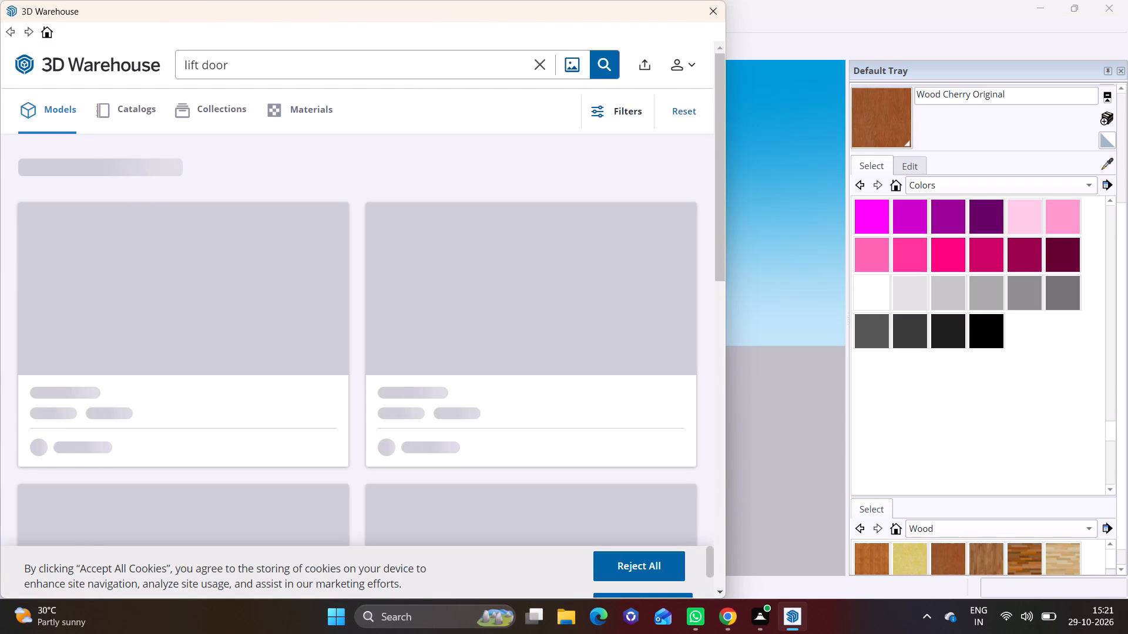
left_click(535, 60)
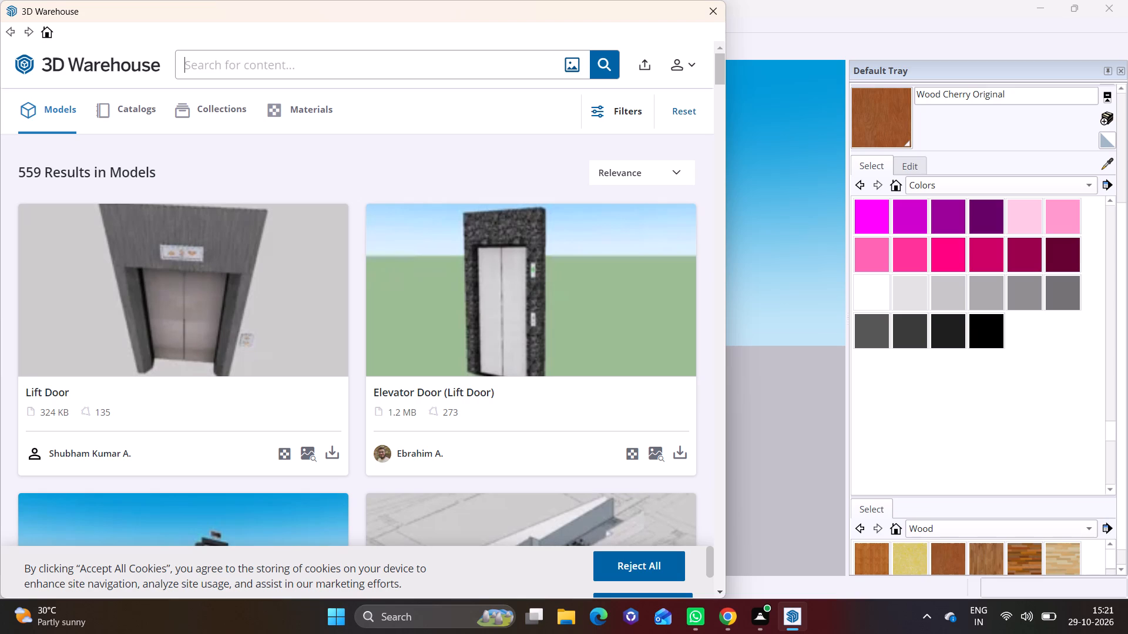
left_click(338, 63)
type("ceiling lights")
key("Return")
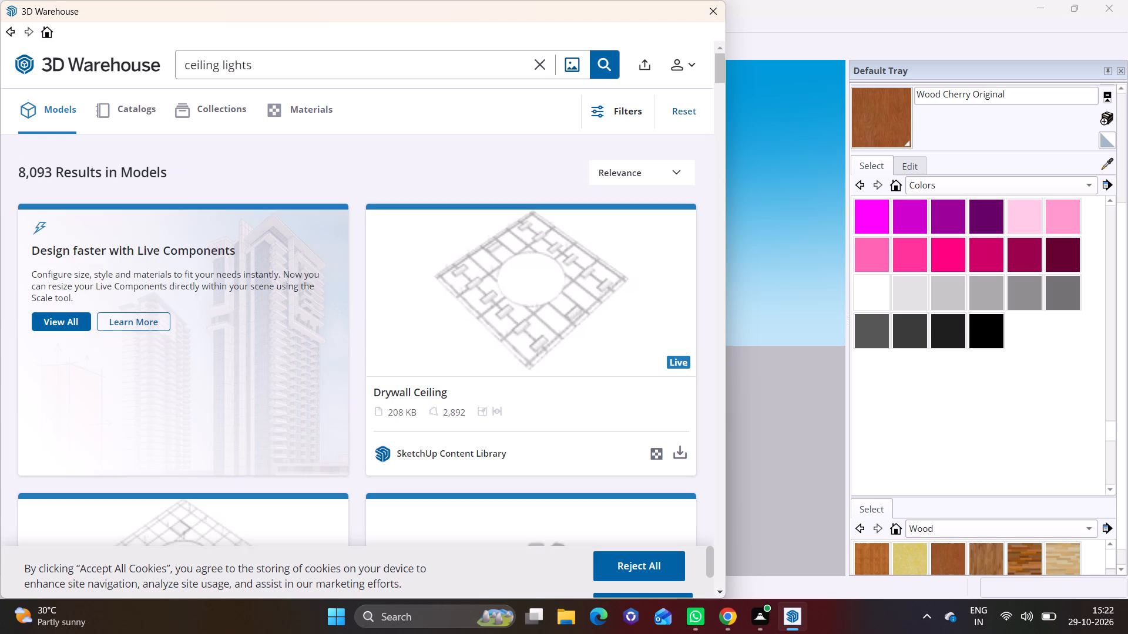
Look through the ceiling light models for a simple fixture suited to the balcony ceilings.
scroll(555, 424, "down", 7)
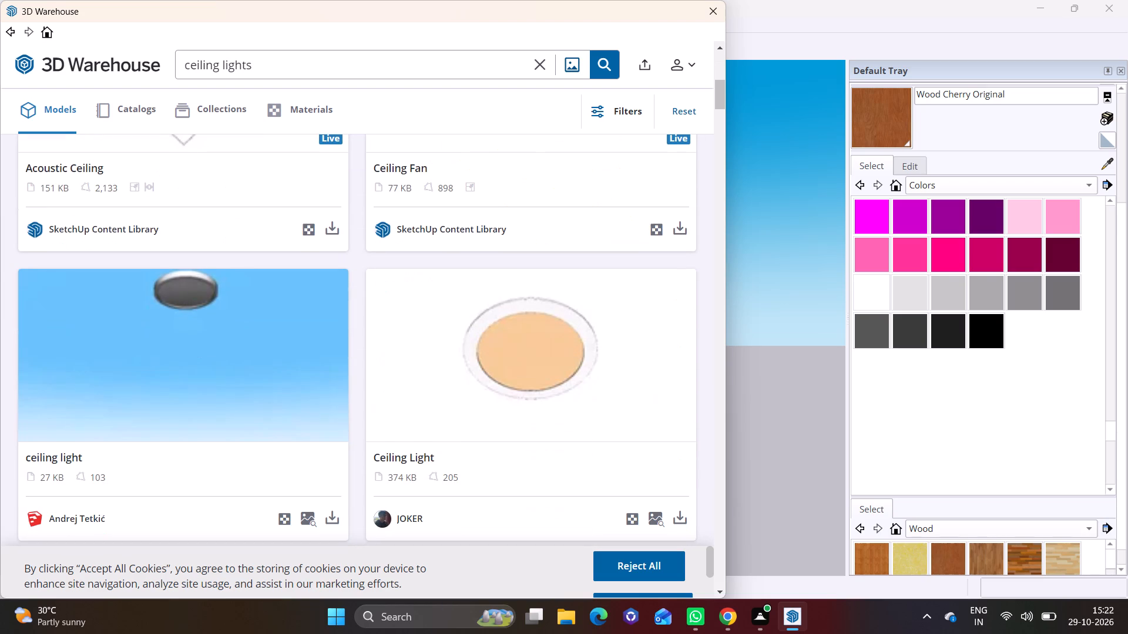
scroll(140, 363, "down", 2)
scroll(205, 360, "down", 7)
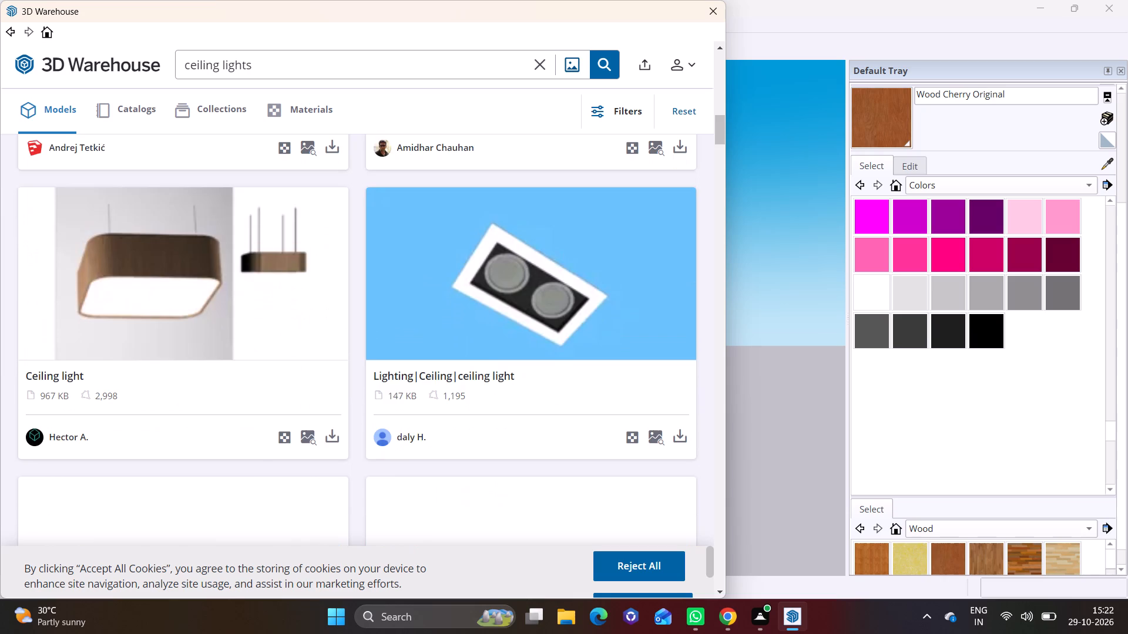
scroll(208, 360, "down", 6)
scroll(296, 380, "down", 6)
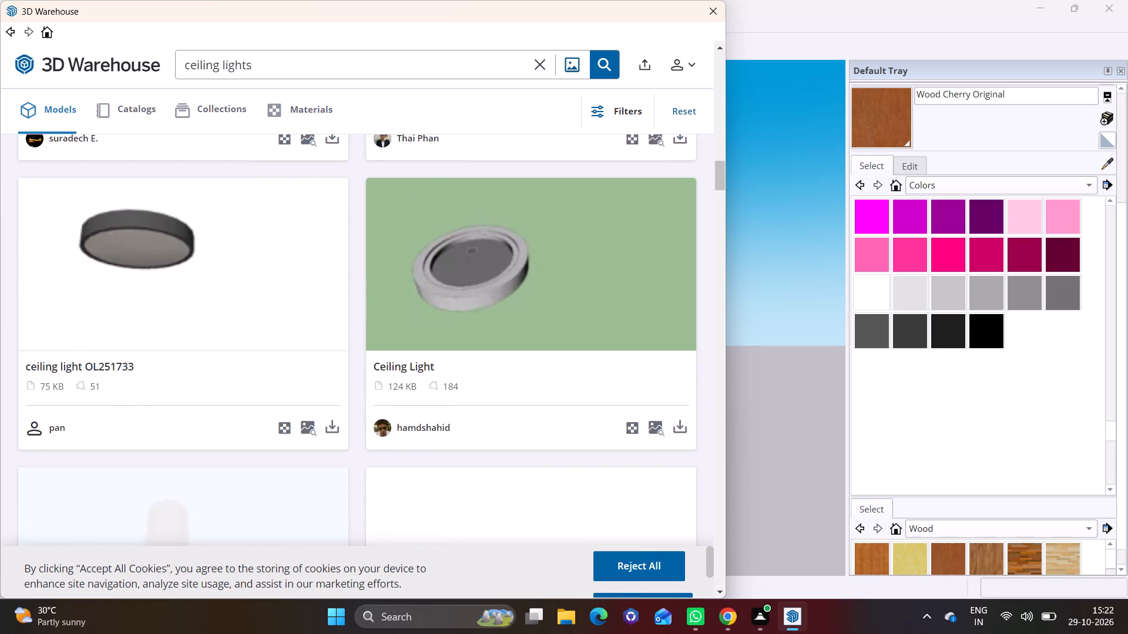
scroll(329, 424, "down", 13)
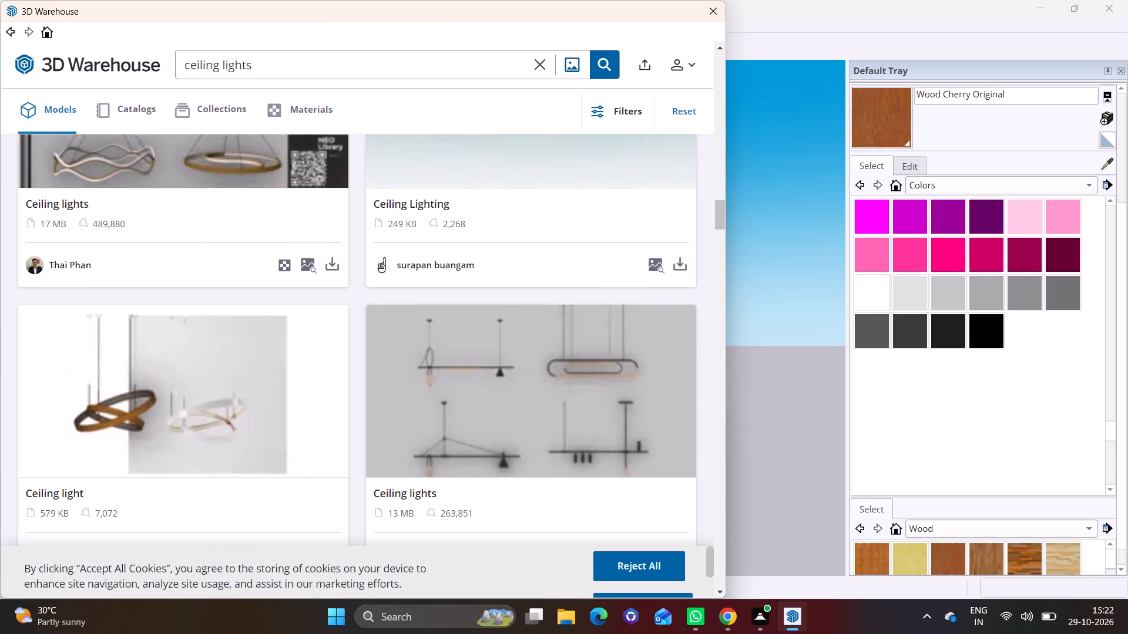
scroll(343, 410, "down", 16)
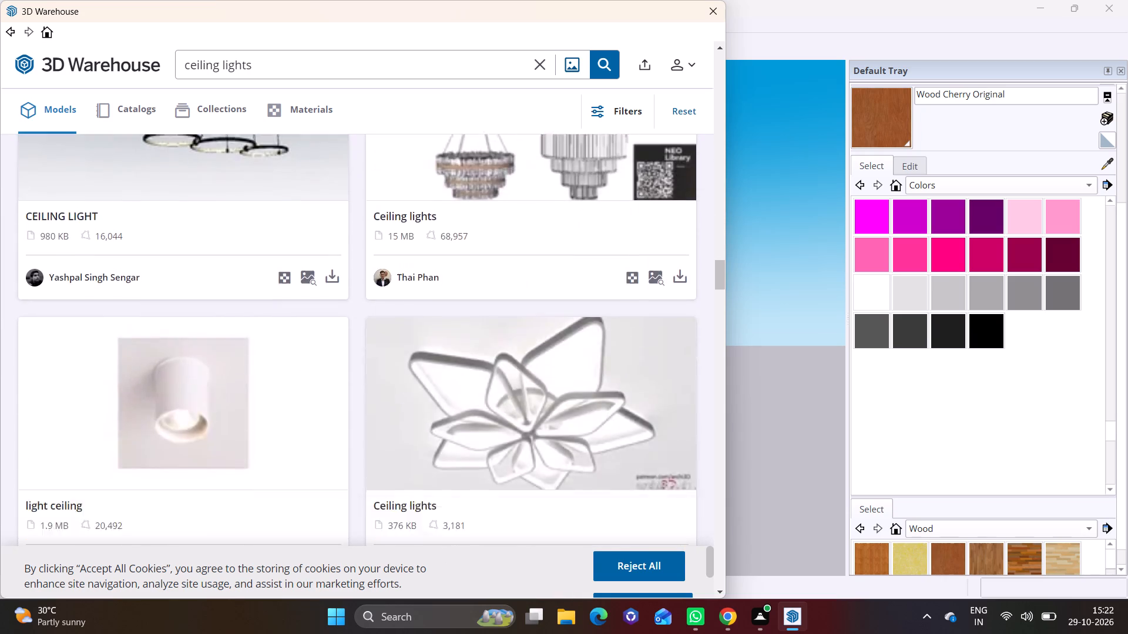
scroll(343, 412, "down", 6)
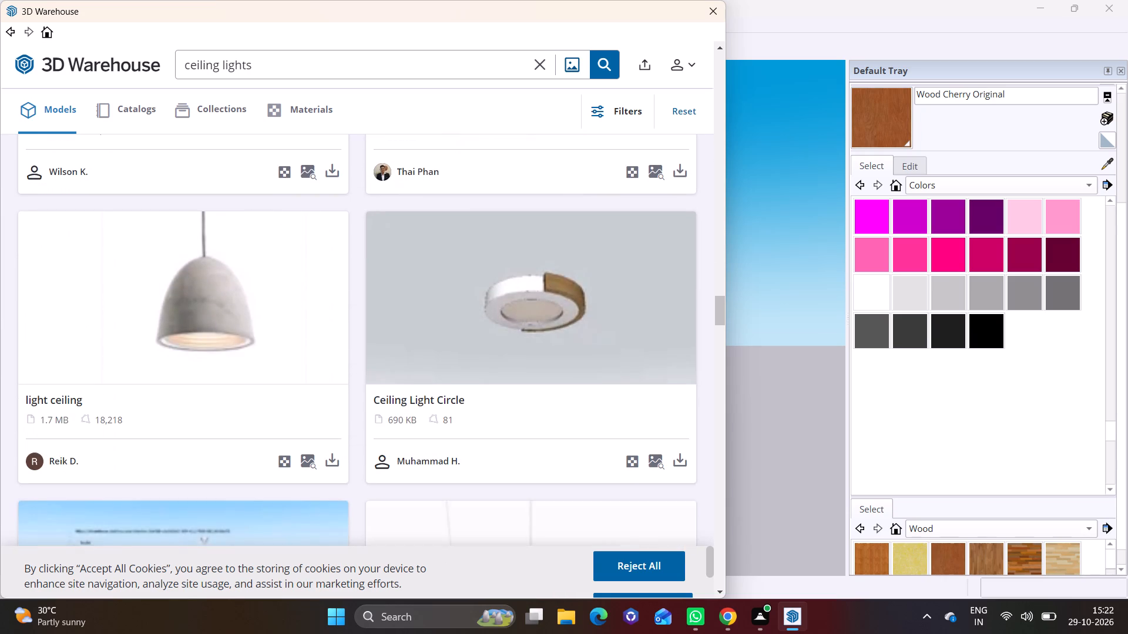
scroll(343, 412, "down", 12)
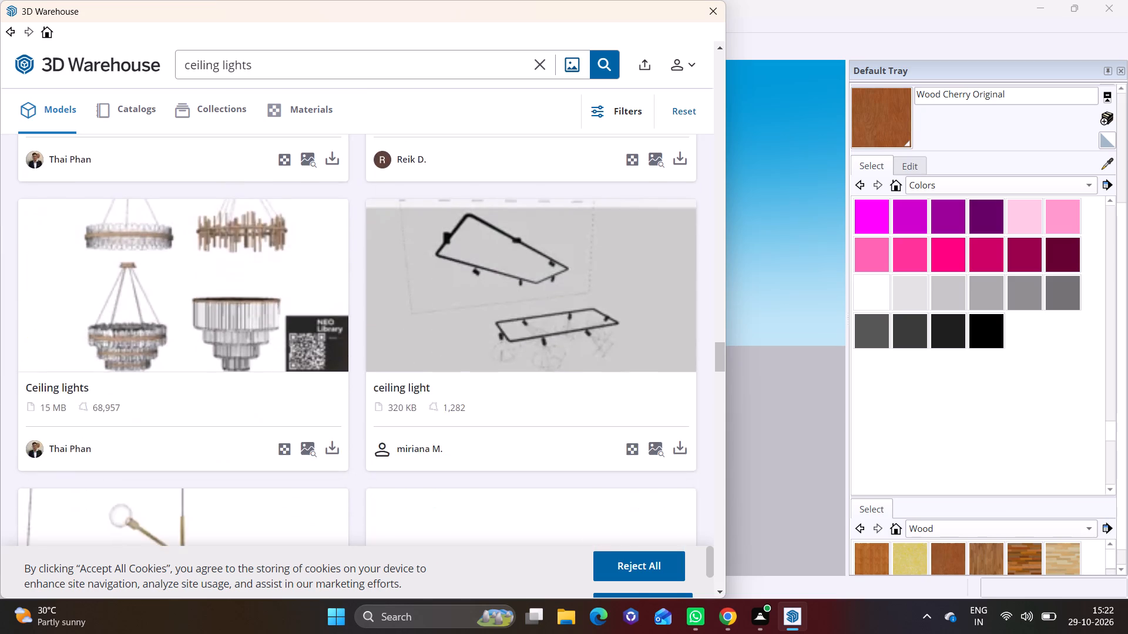
scroll(343, 412, "down", 16)
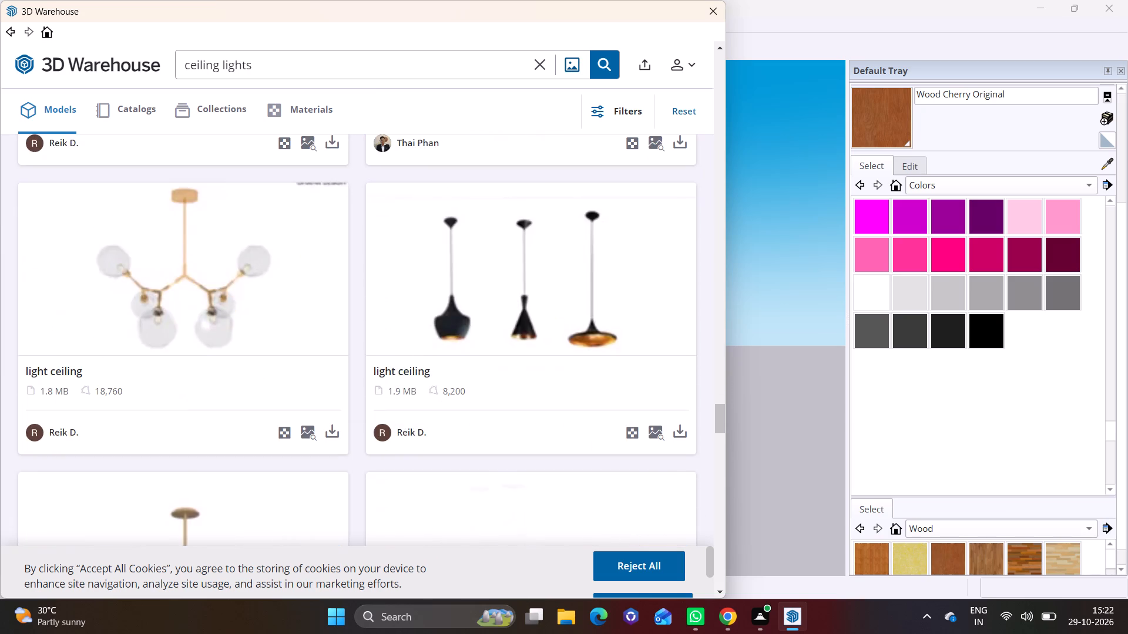
scroll(343, 412, "down", 10)
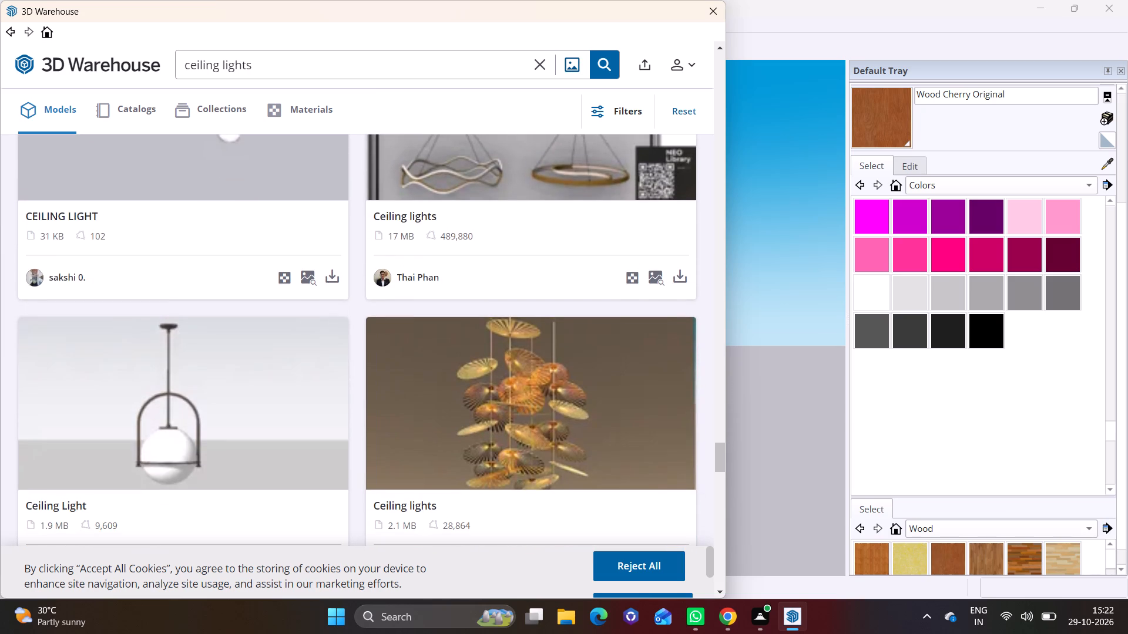
Load the 31 KB CEILING LIGHT model with two small round lights directly into the model.
scroll(343, 412, "up", 2)
left_click(326, 419)
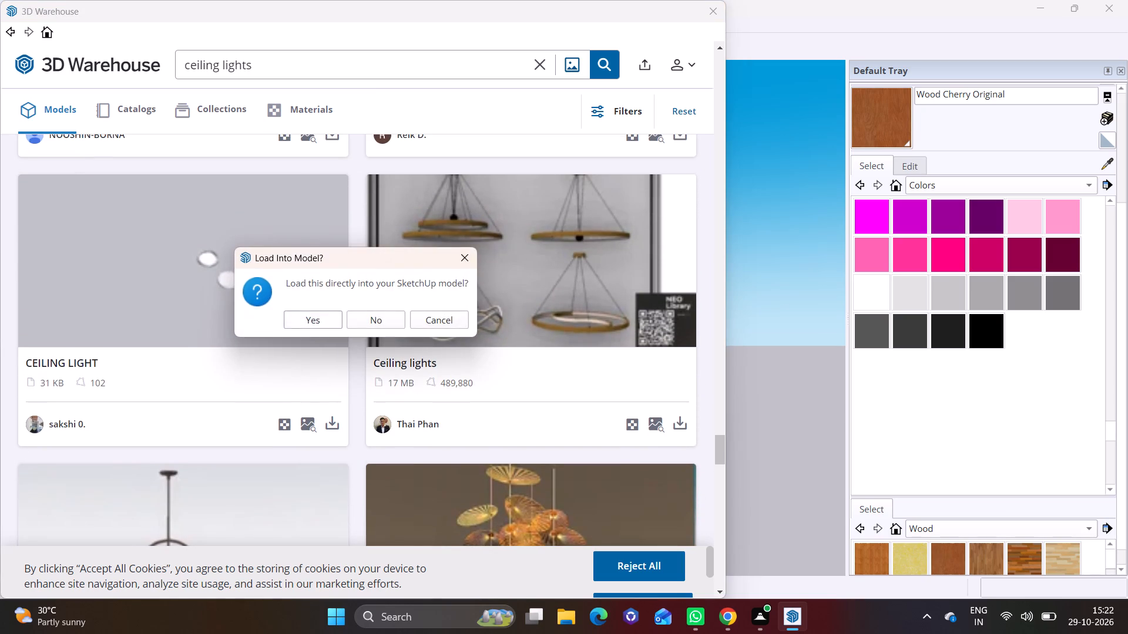
left_click(300, 322)
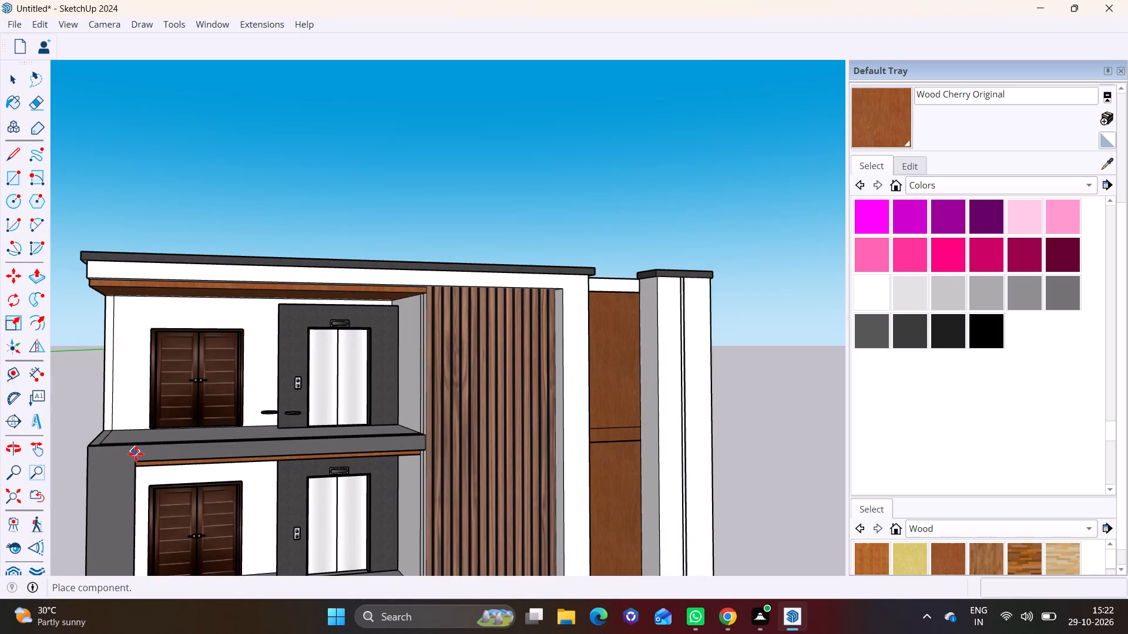
Place the pair of round lights at the top balcony and move it about 13' 8" onto the cherry-wood dropped ceiling.
middle_click_drag(116, 383, 149, 303)
scroll(140, 283, "up", 3)
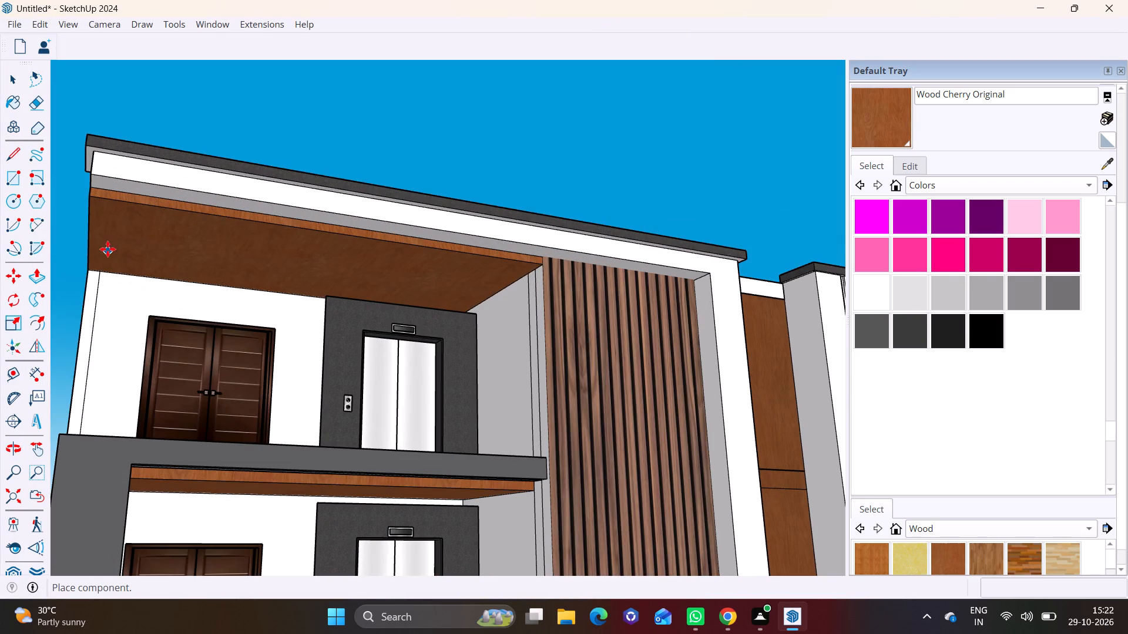
middle_click_drag(162, 294, 311, 311)
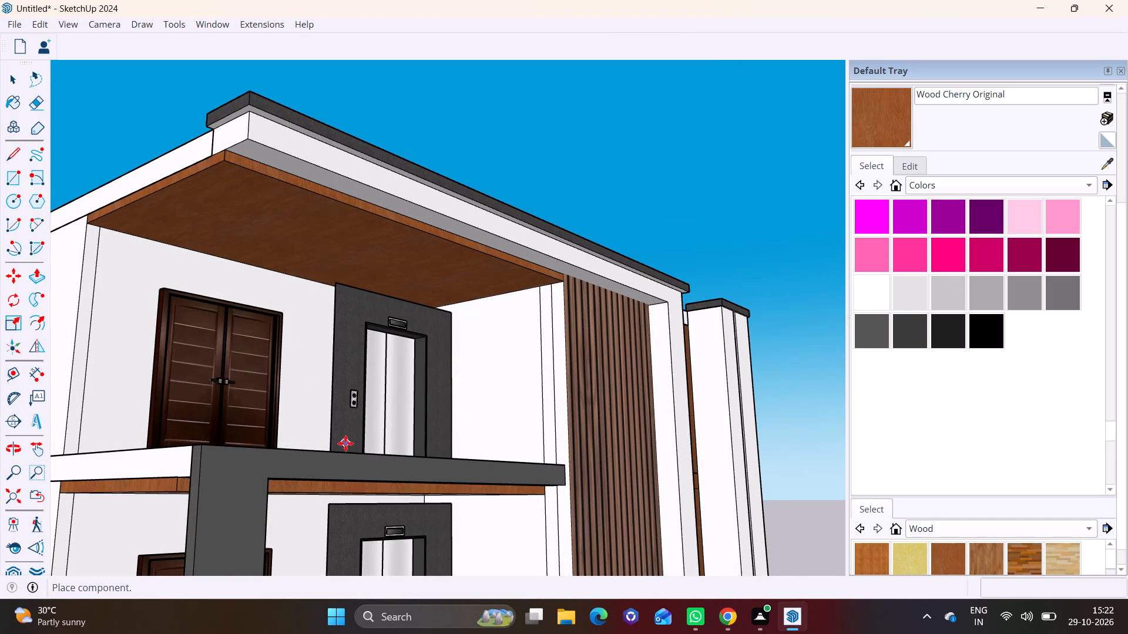
left_click(375, 469)
key("m")
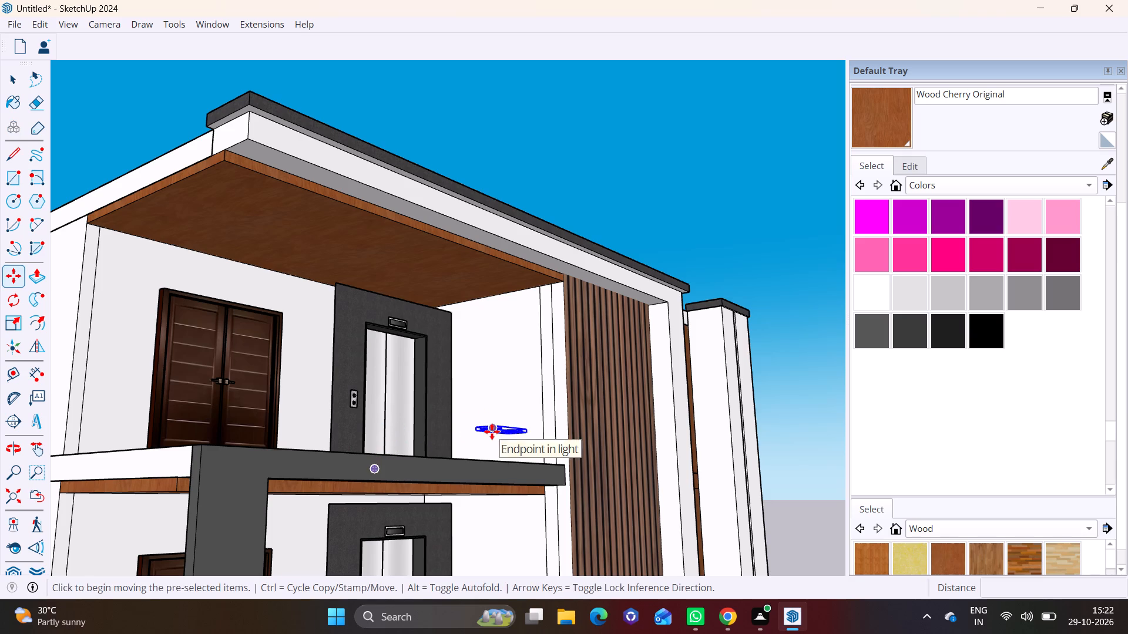
left_click(492, 431)
left_click(270, 223)
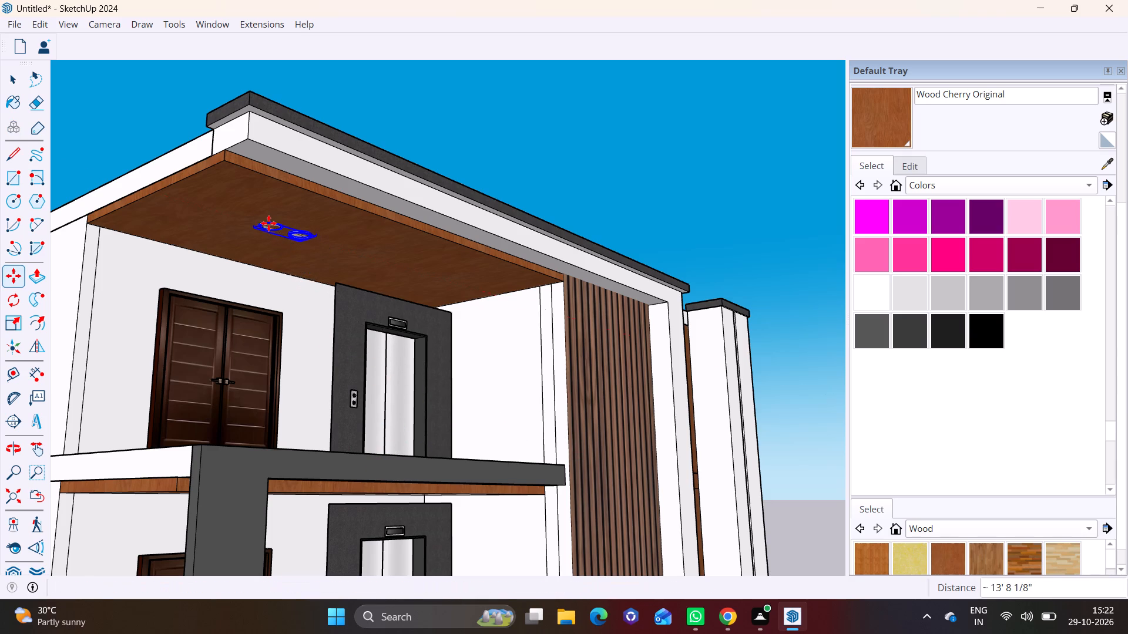
key("space")
left_click(425, 149)
Delete the flat light of the pair inside the ceiling light component, keeping the rimmed one nearer the lift.
scroll(334, 195, "up", 9)
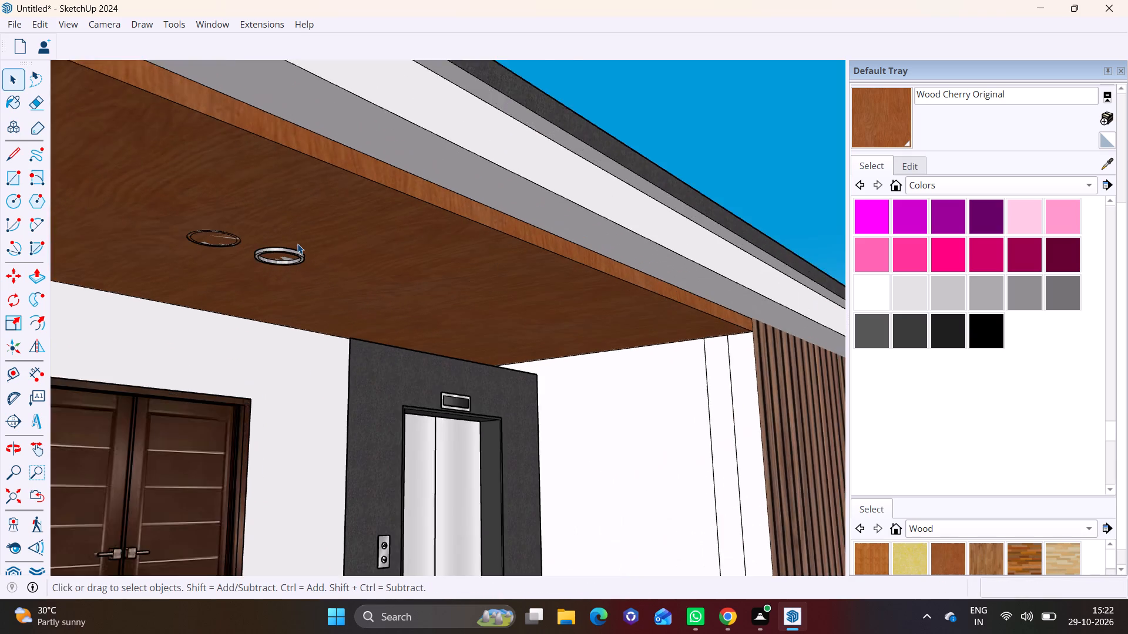
scroll(297, 244, "up", 2)
middle_click_drag(297, 248, 480, 221)
scroll(437, 232, "down", 6)
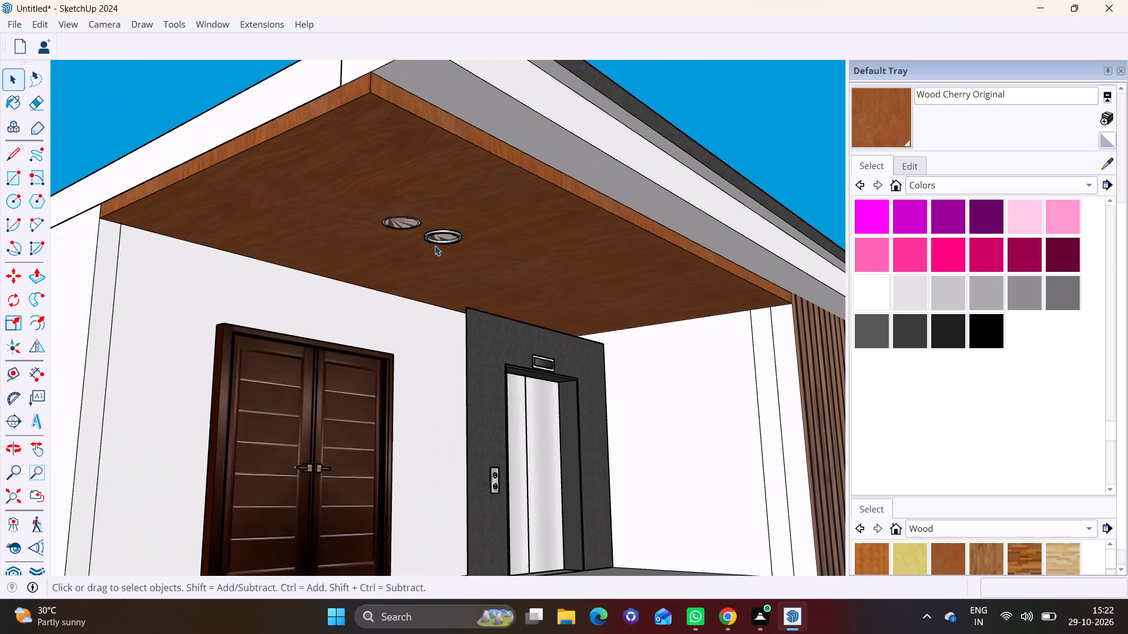
scroll(422, 230, "up", 9)
triple_click(372, 204)
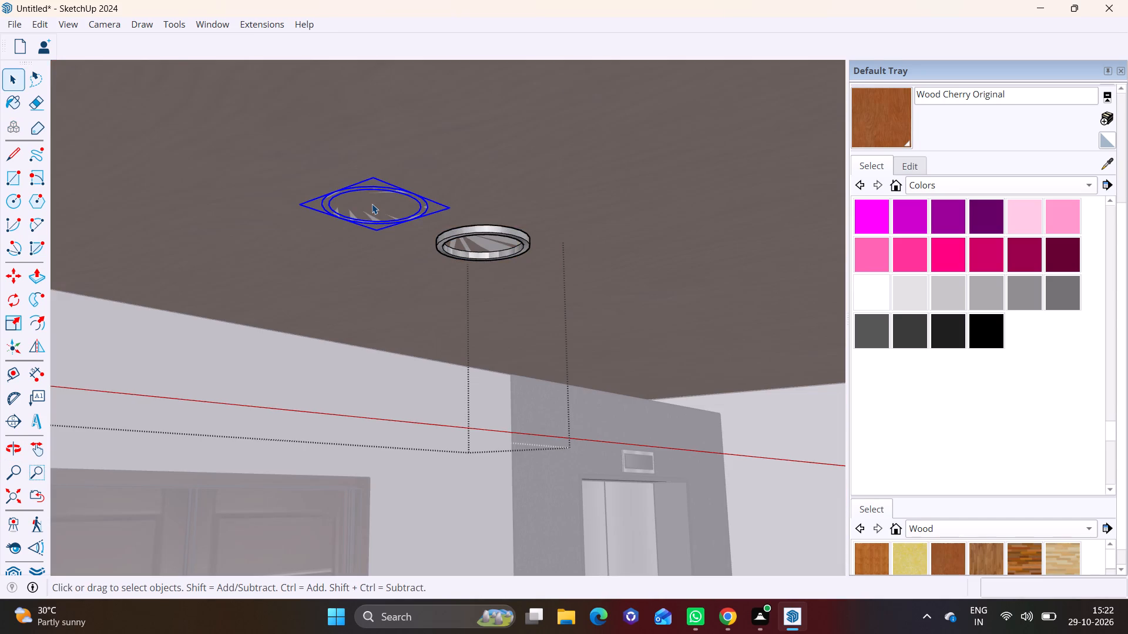
key("Delete")
Move the rimmed light about 5' 6" towards the top balcony ceiling's outer side edge and lower it about 1 5/8" below the surface.
left_click(462, 241)
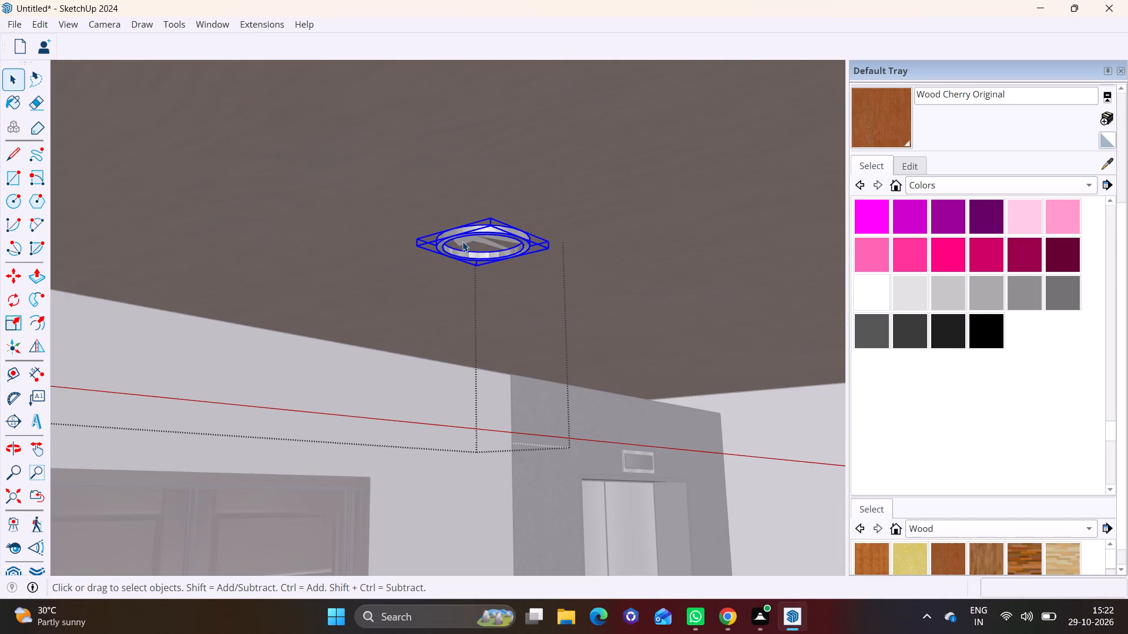
scroll(465, 244, "down", 5)
middle_click_drag(469, 248, 566, 315, "shift")
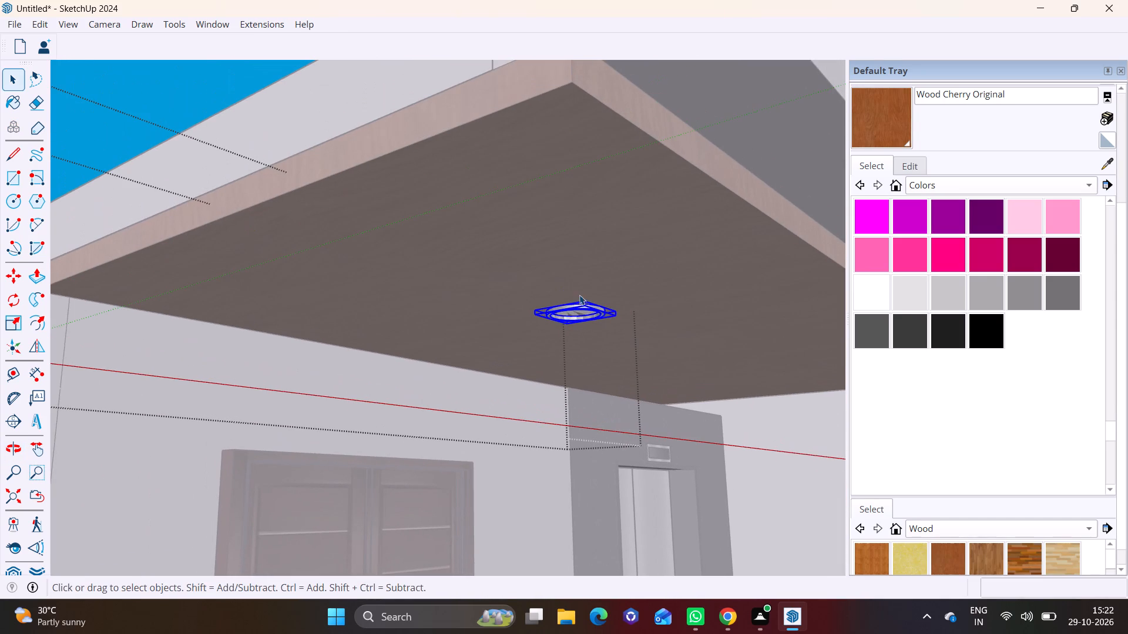
key("m")
left_click(585, 305)
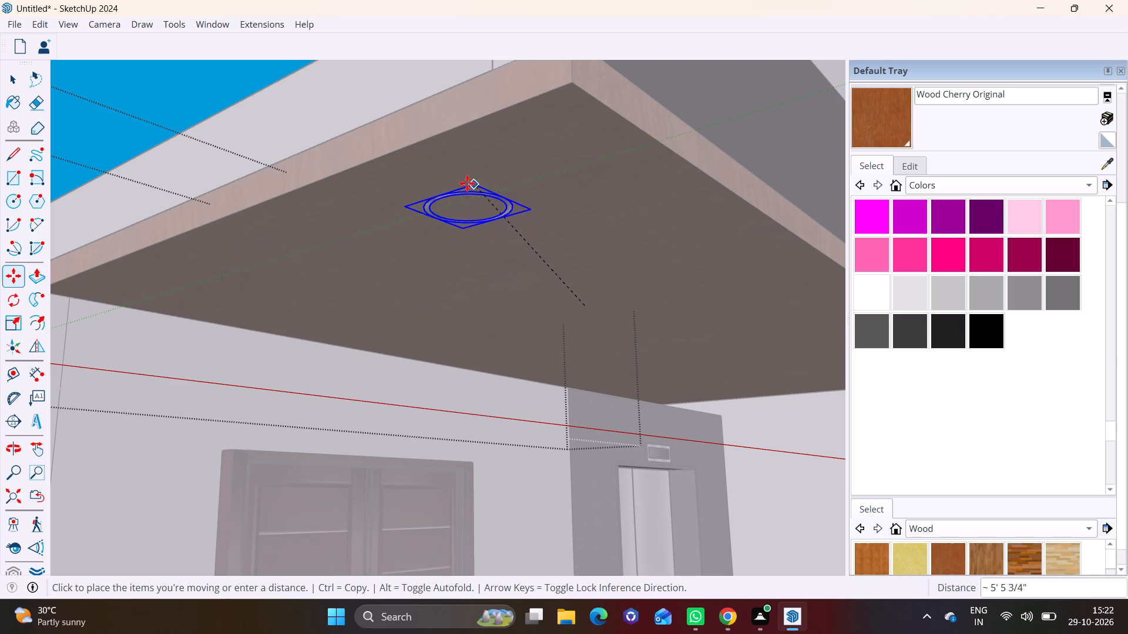
left_click(466, 183)
left_click(468, 188)
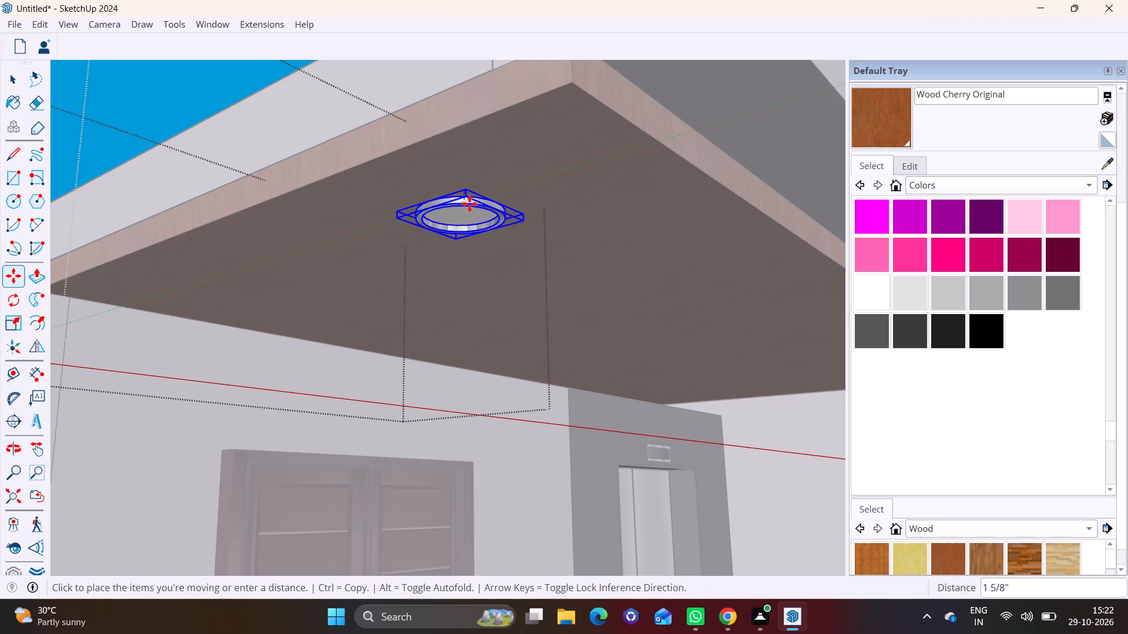
left_click(470, 204)
key("space")
left_click(228, 124)
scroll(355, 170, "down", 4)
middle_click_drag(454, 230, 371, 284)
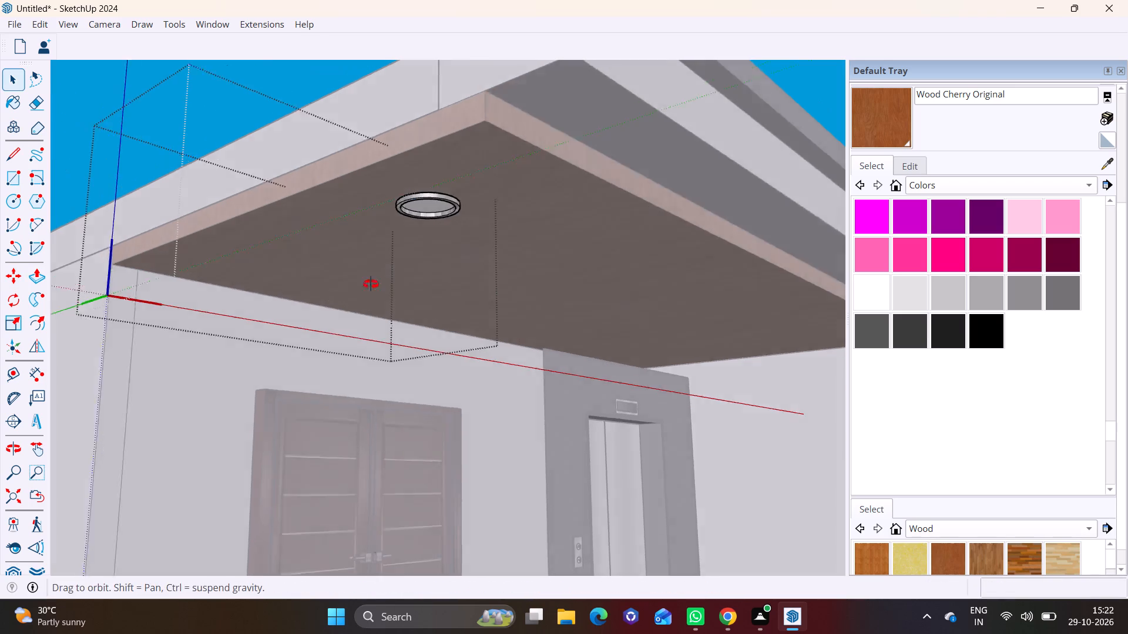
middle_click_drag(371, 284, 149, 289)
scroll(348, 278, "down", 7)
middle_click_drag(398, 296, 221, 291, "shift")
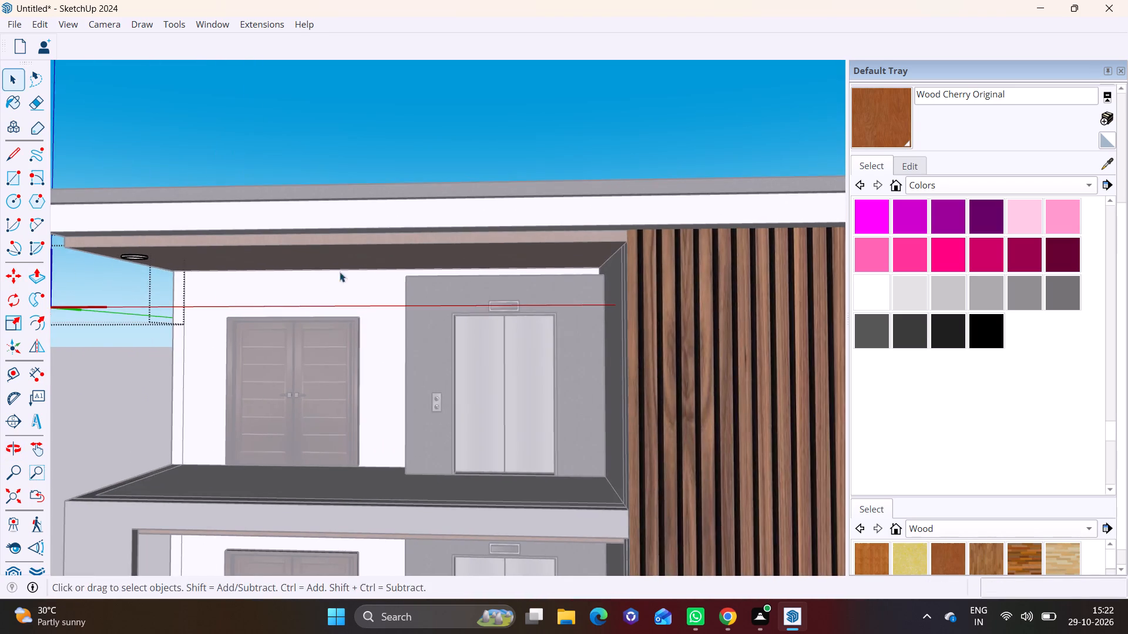
Move the round light about 2' 9" along the top balcony ceiling, away from its outer side edge towards the lift side.
middle_click_drag(340, 272, 400, 208)
scroll(231, 237, "up", 3)
middle_click_drag(231, 241, 274, 243, "shift")
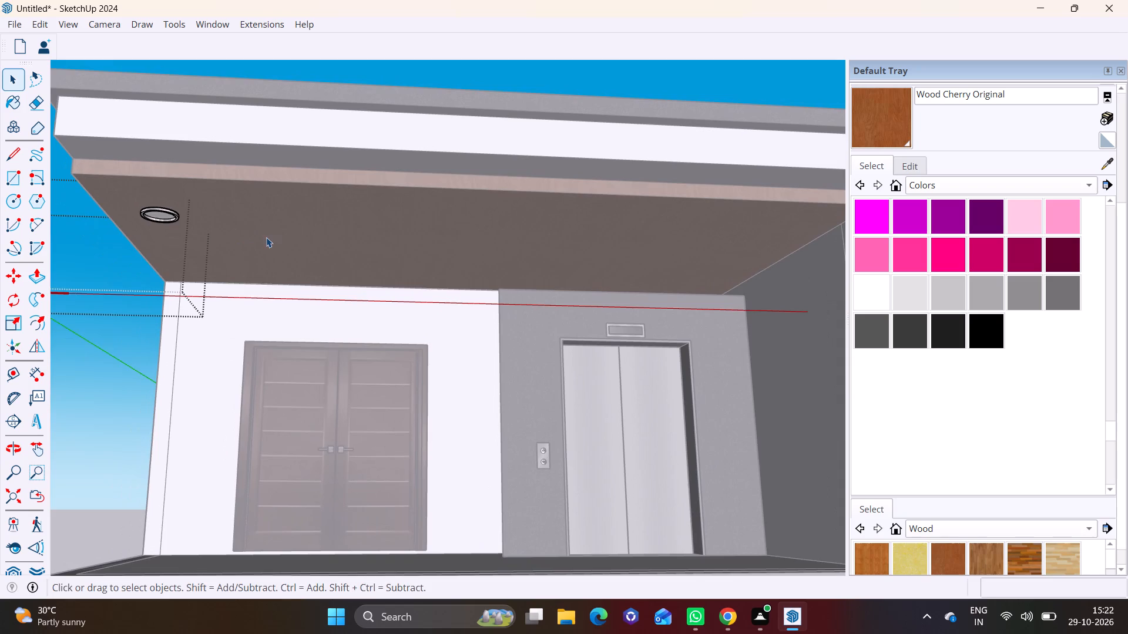
middle_click_drag(266, 223, 268, 198)
scroll(274, 196, "up", 3)
left_click(132, 218)
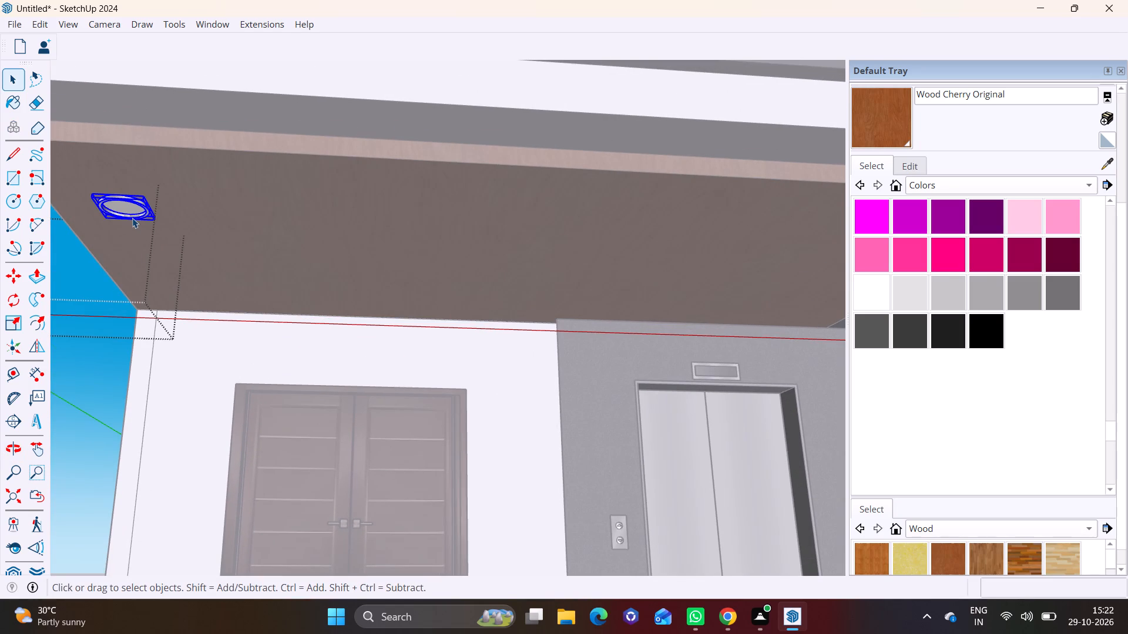
key("m")
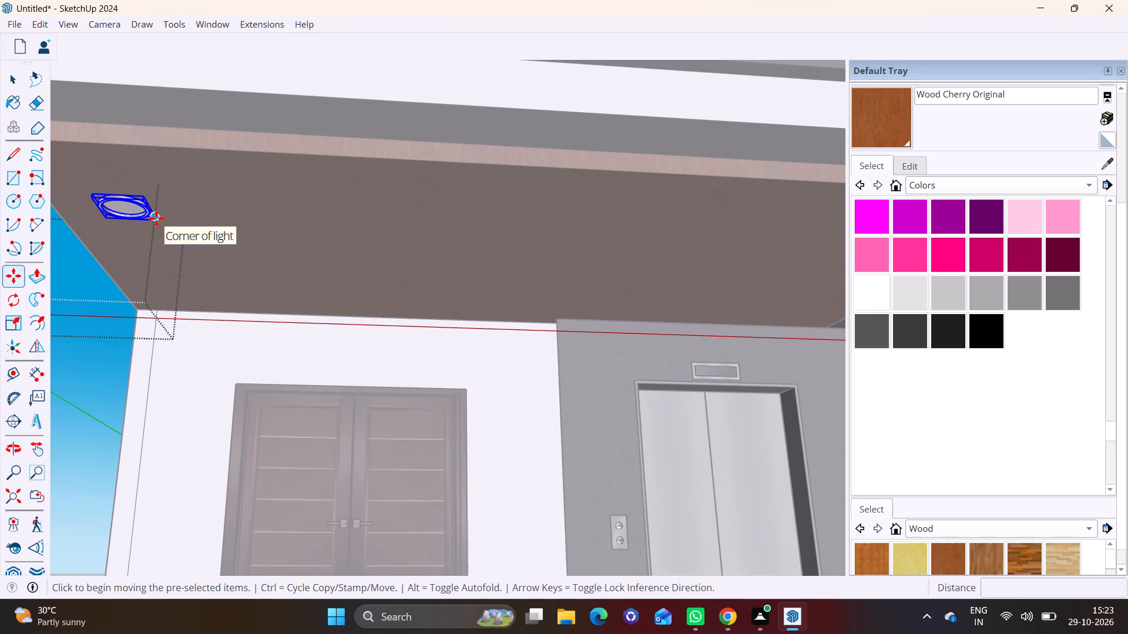
left_click(156, 218)
left_click(286, 219)
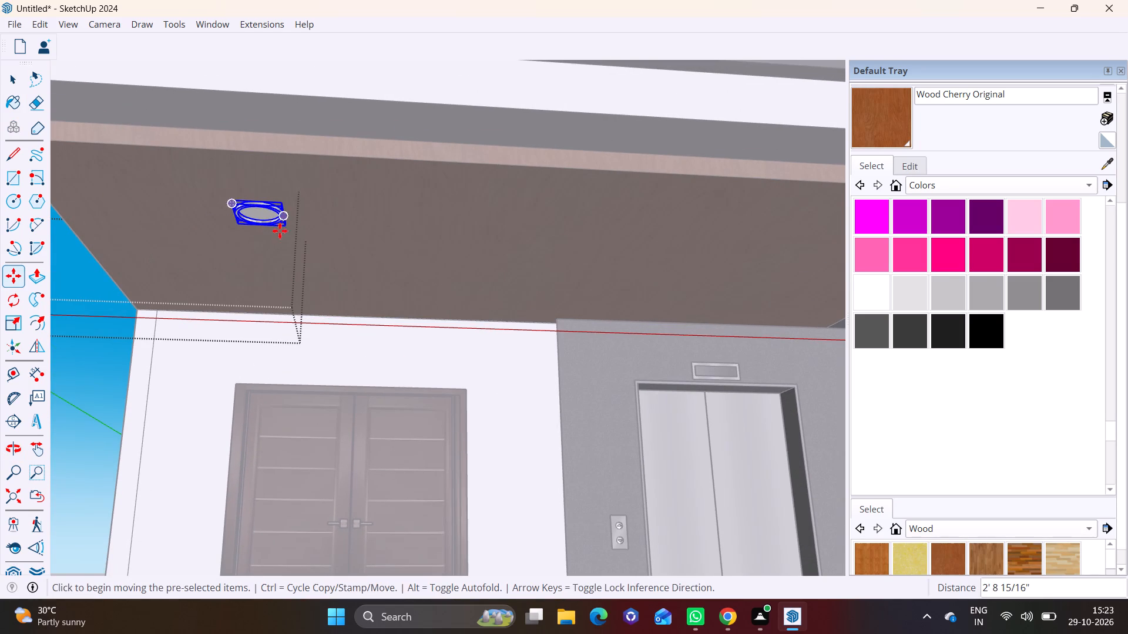
Copy the round light three times along the top balcony ceiling towards the wood cladding, spacing the lights about 5' apart.
left_click(288, 228)
scroll(469, 233, "down", 2)
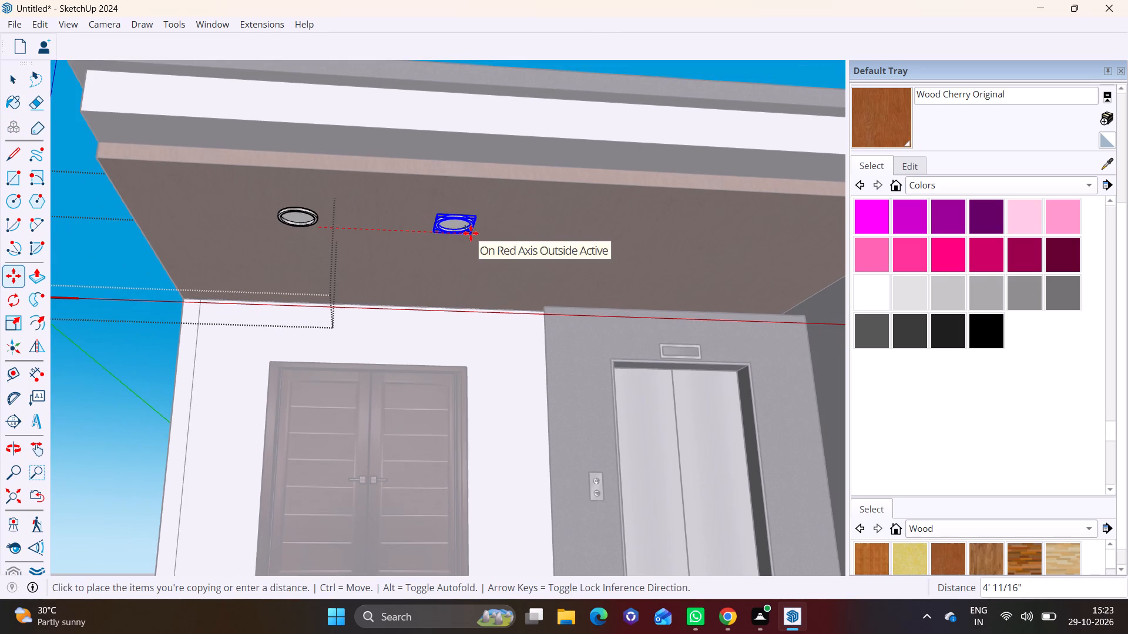
middle_click_drag(471, 233, 338, 247, "shift")
left_click(368, 242)
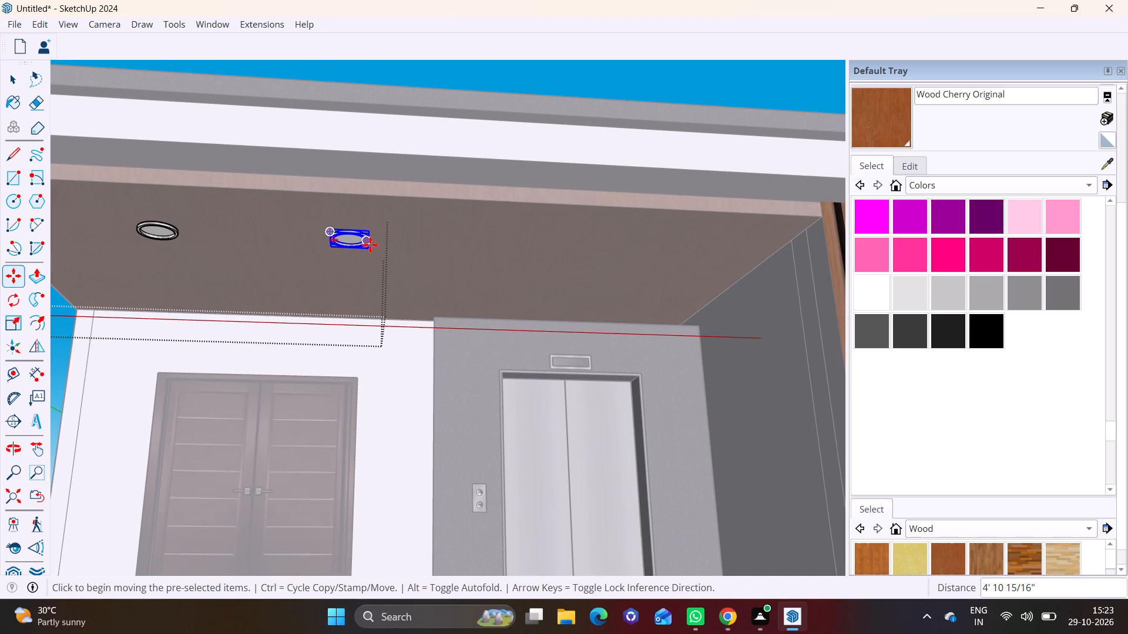
left_click(370, 245)
left_click(555, 254)
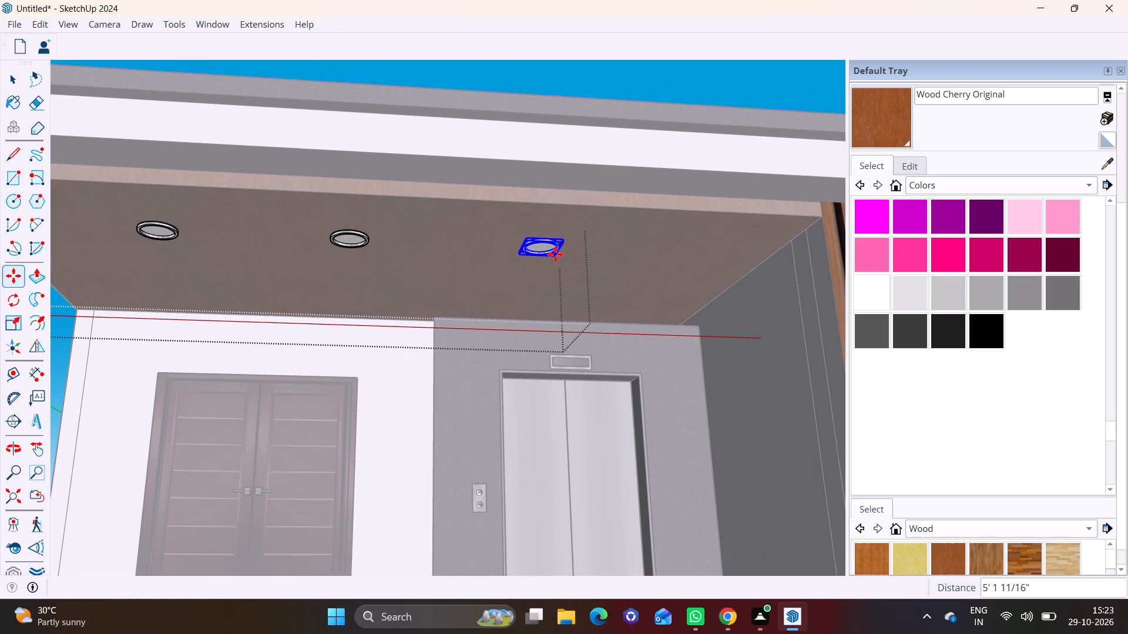
left_click(558, 255)
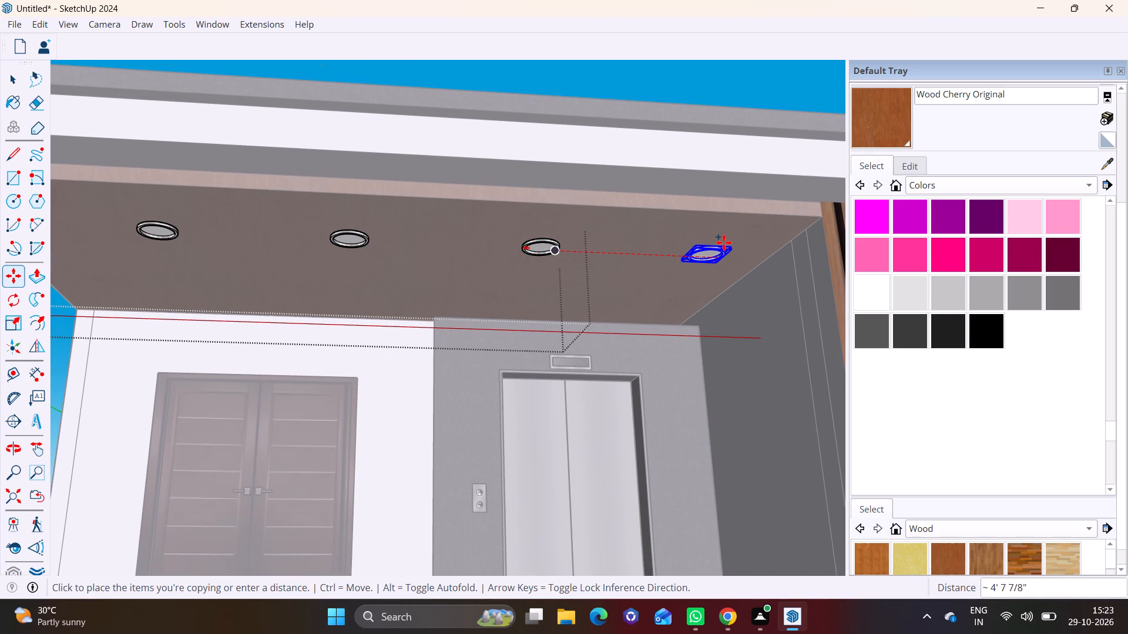
left_click(726, 242)
Copy the row of four lights about 5' 6" towards the door wall to form a second row, and leave the component.
key("space")
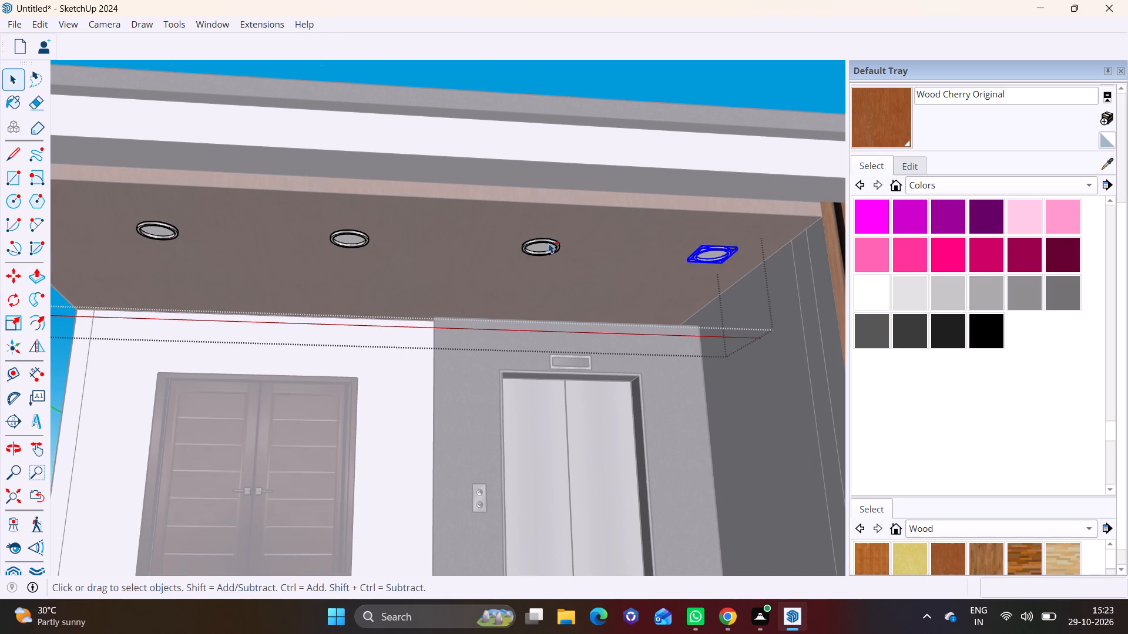
left_click(548, 243, "ctrl")
left_click(354, 237, "ctrl")
left_click(155, 231, "ctrl")
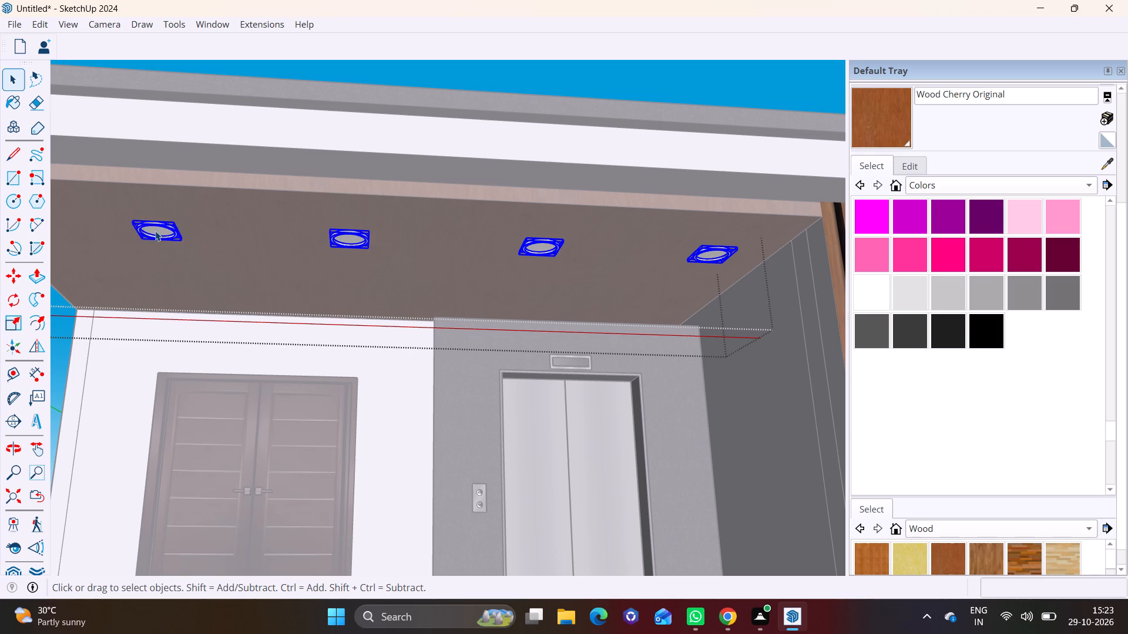
scroll(156, 231, "down", 3)
middle_click_drag(157, 231, 624, 275)
scroll(644, 255, "up", 2)
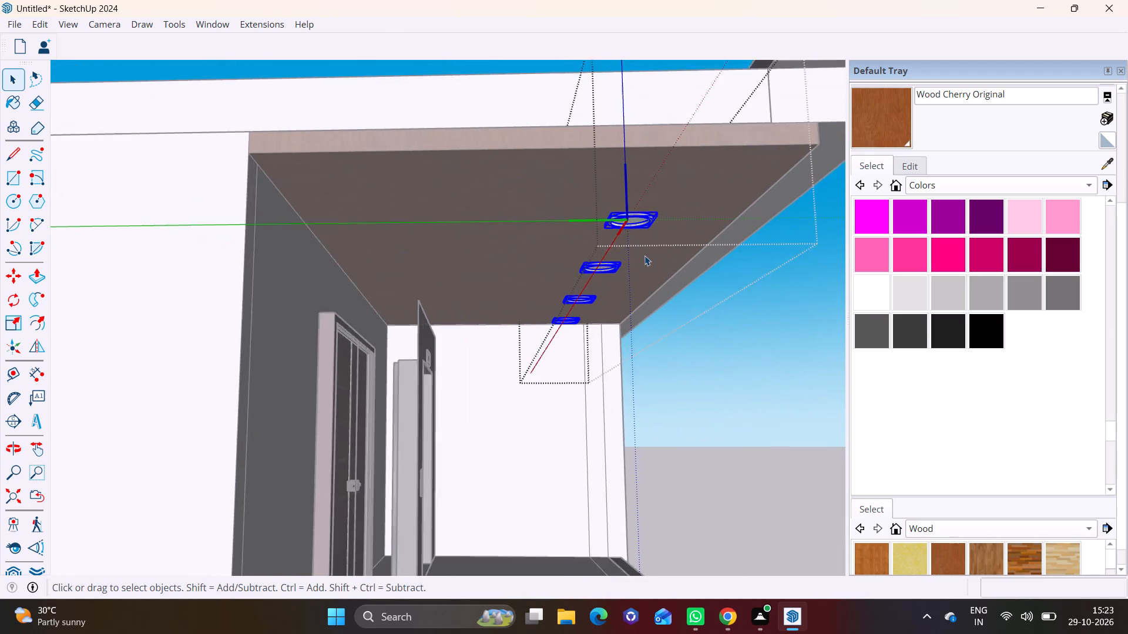
scroll(644, 255, "up", 2)
key("m")
left_click(663, 198)
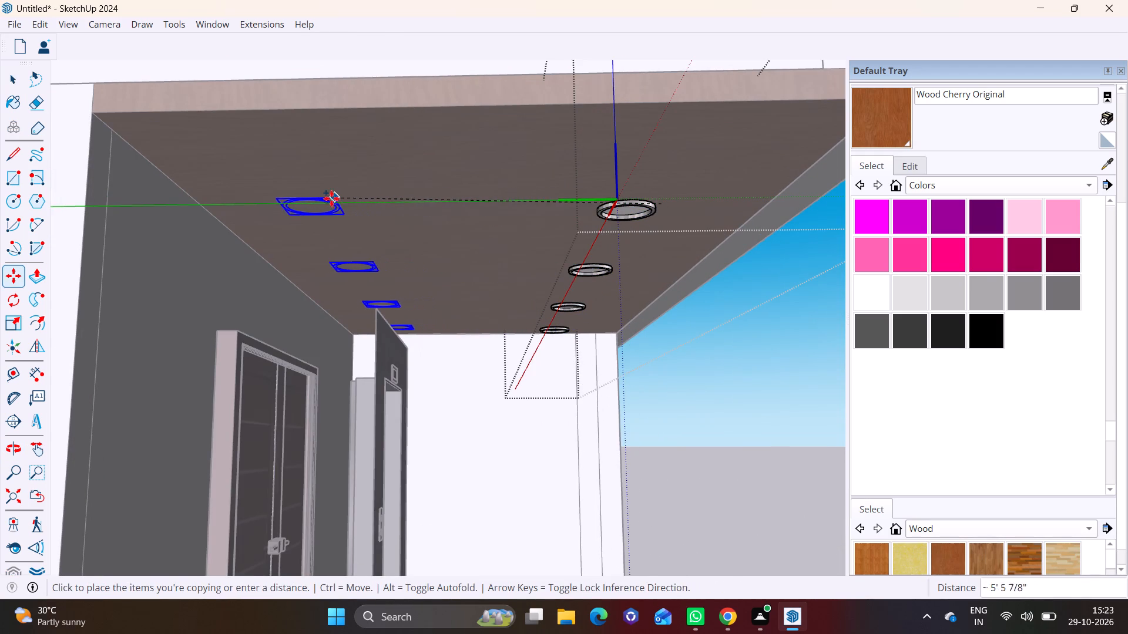
left_click(321, 207)
key("space")
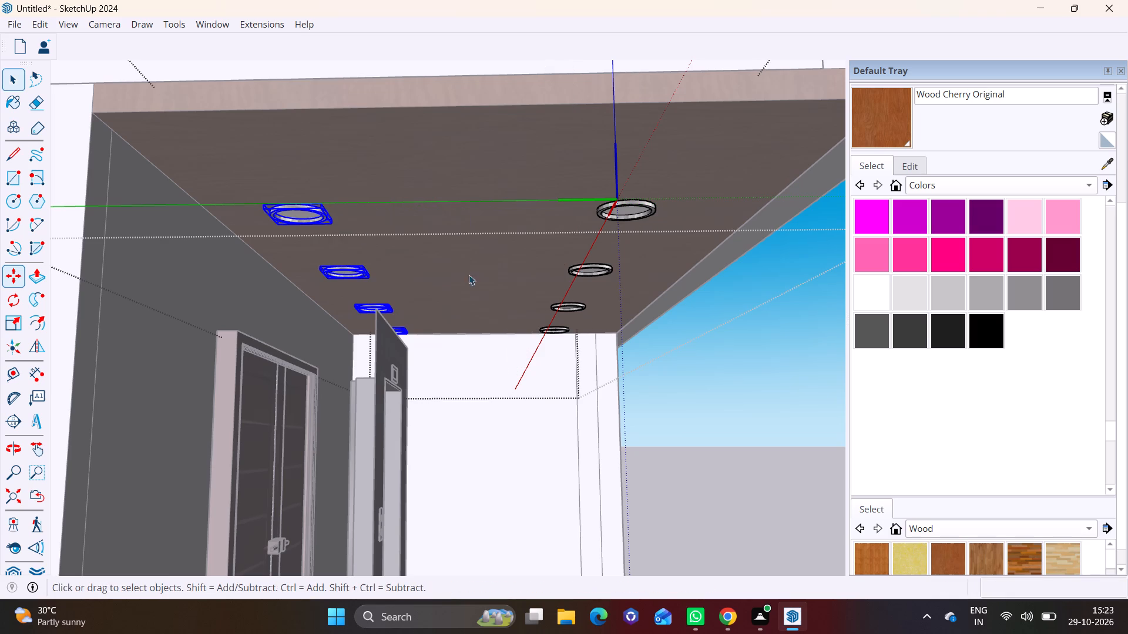
left_click(680, 357)
Move the whole eight-light component about 2' 3" along the top balcony ceiling towards its outer side edge.
middle_click_drag(681, 358, 287, 332)
scroll(259, 350, "down", 5)
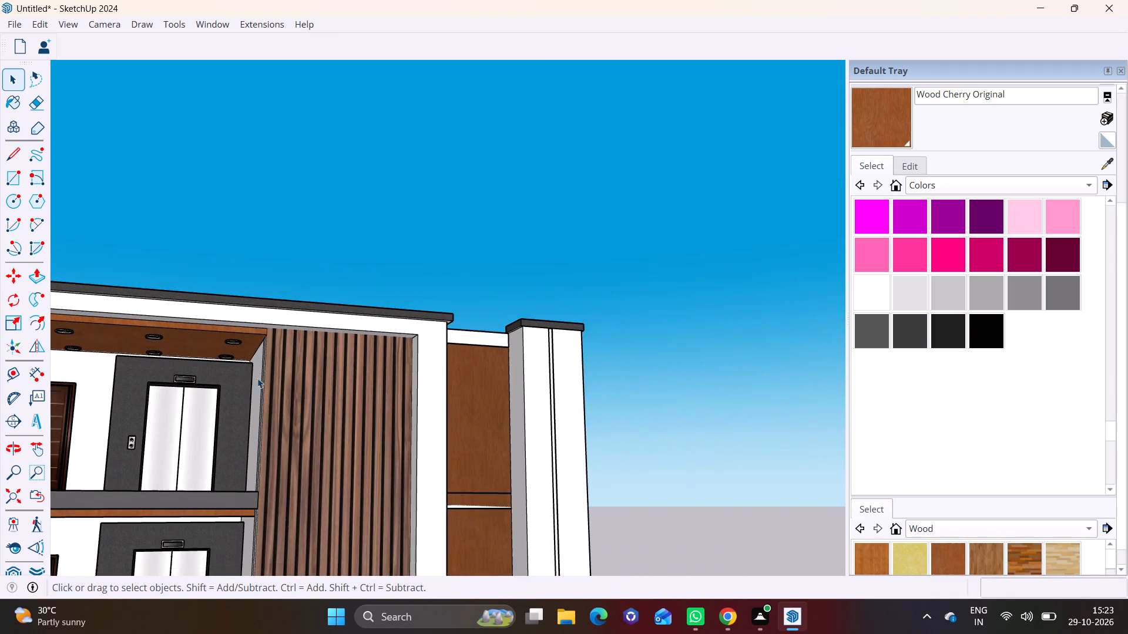
middle_click_drag(308, 441, 562, 353, "shift")
middle_click_drag(444, 373, 411, 289)
scroll(341, 252, "up", 2)
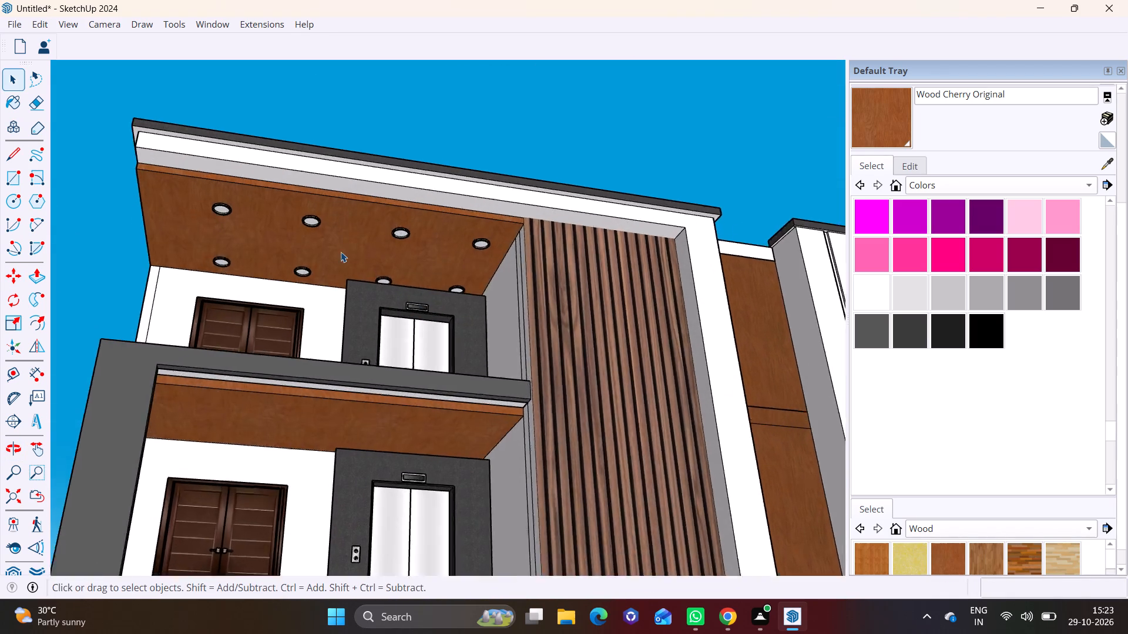
scroll(341, 252, "up", 5)
middle_click_drag(328, 255, 471, 304, "shift")
scroll(444, 293, "up", 1)
middle_click_drag(435, 289, 396, 276)
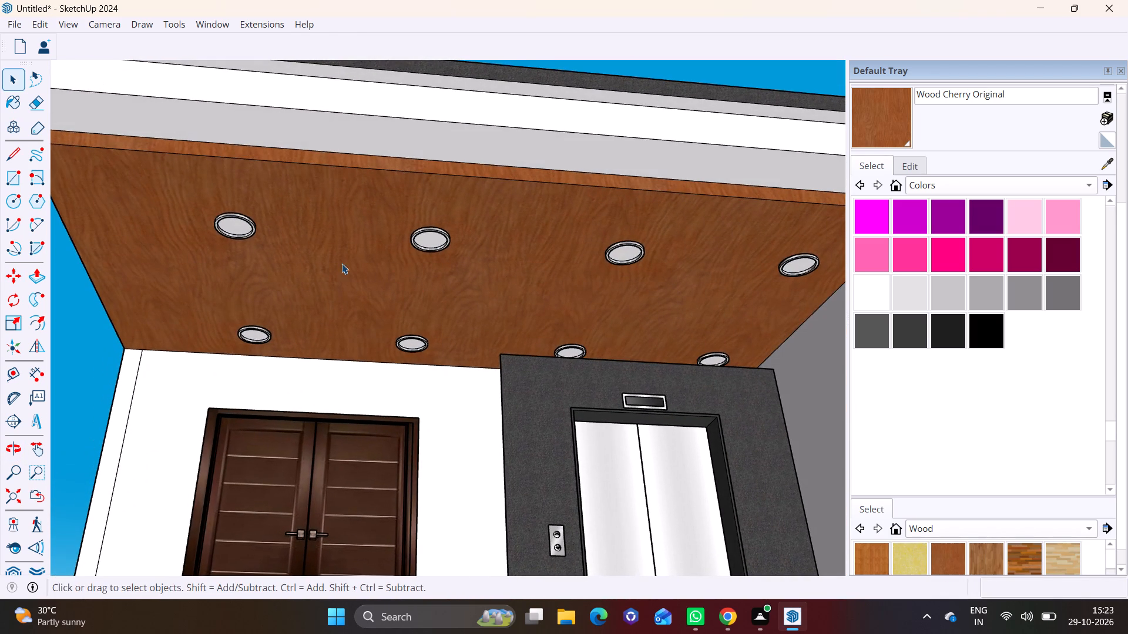
left_click(226, 224)
key("m")
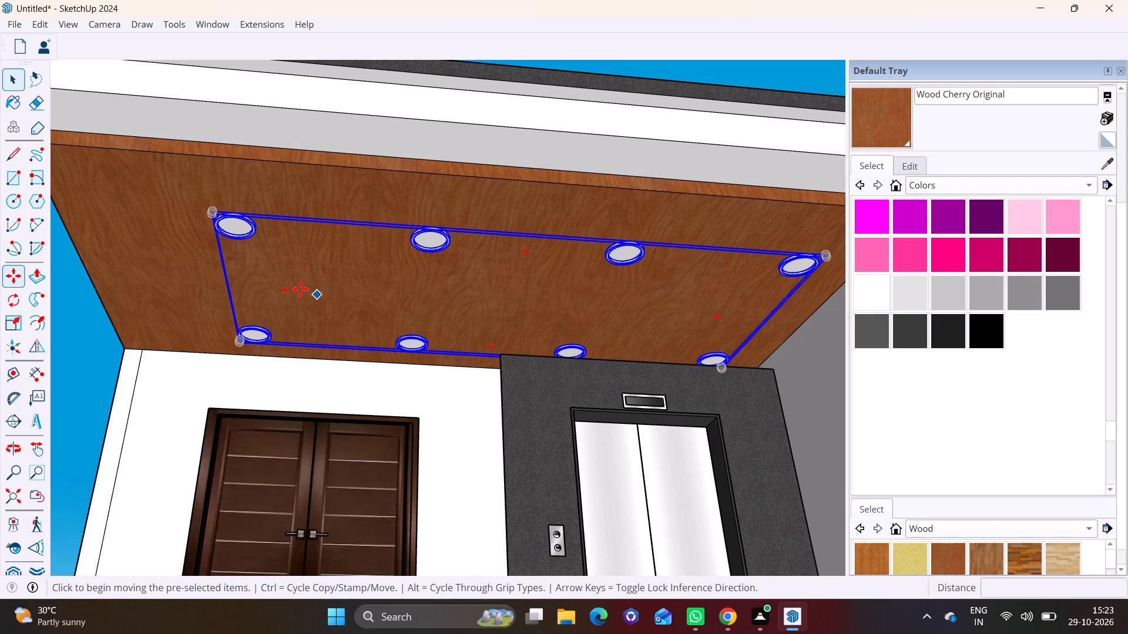
left_click(209, 213)
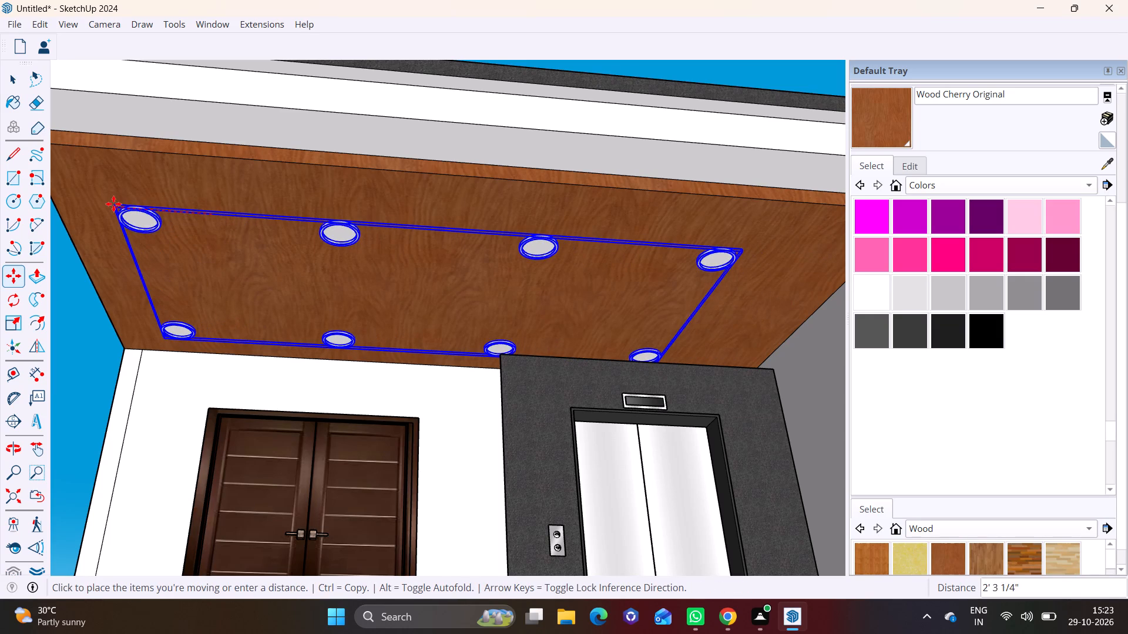
left_click(108, 203)
Copy the eight-light component about 11' down from the top balcony onto the middle balcony's cherry-wood ceiling.
scroll(176, 235, "down", 5)
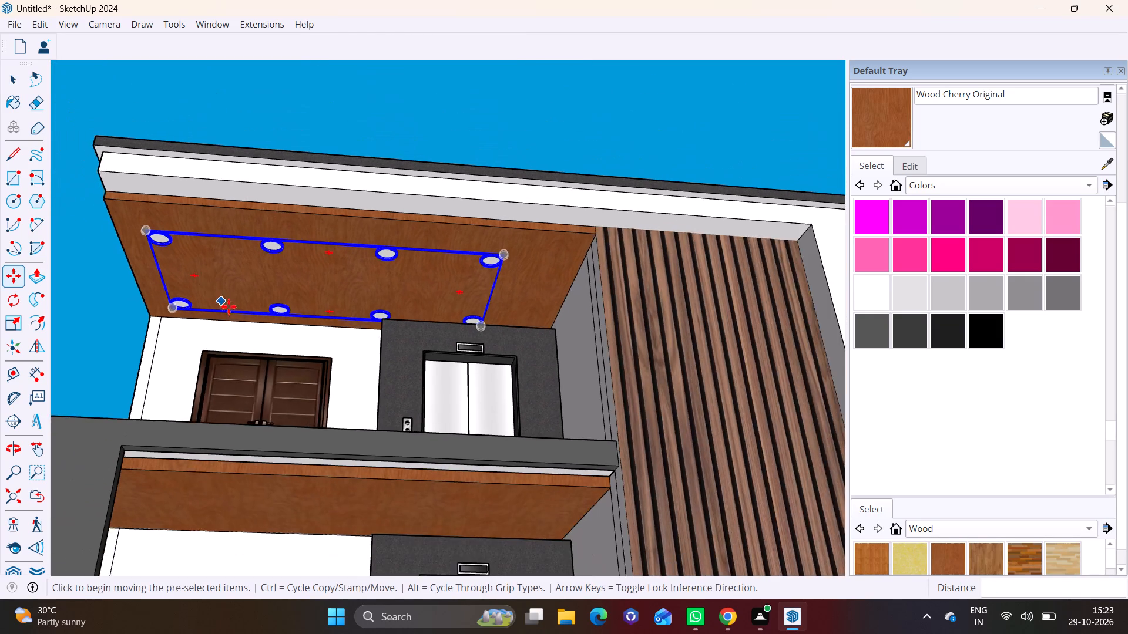
scroll(229, 306, "down", 2)
middle_click_drag(311, 343, 313, 274, "shift")
key("m")
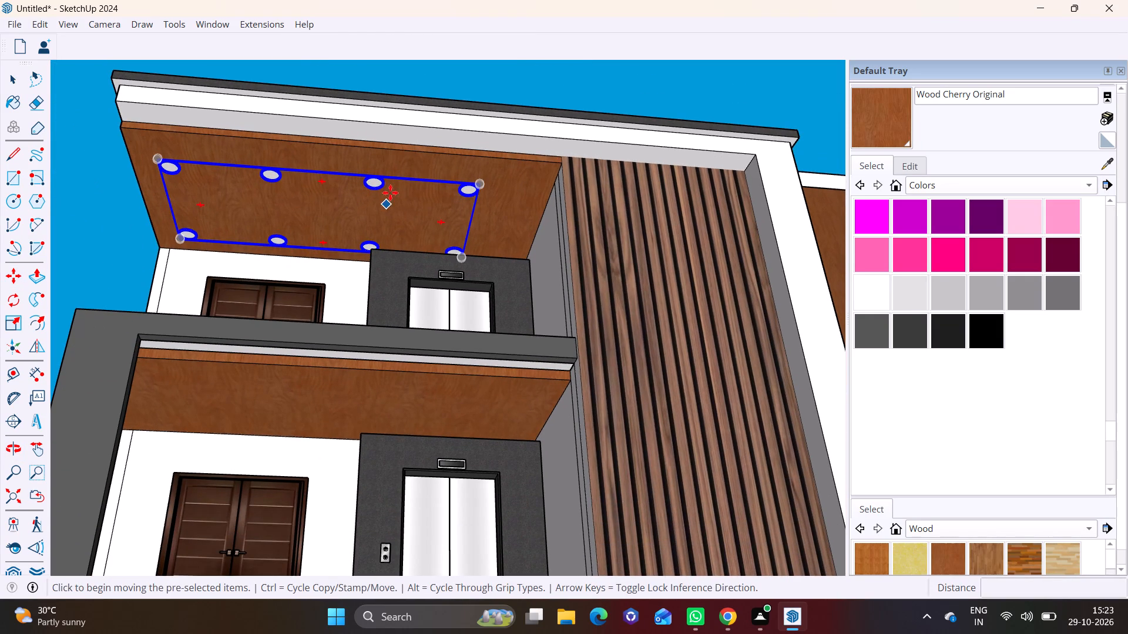
left_click(477, 184)
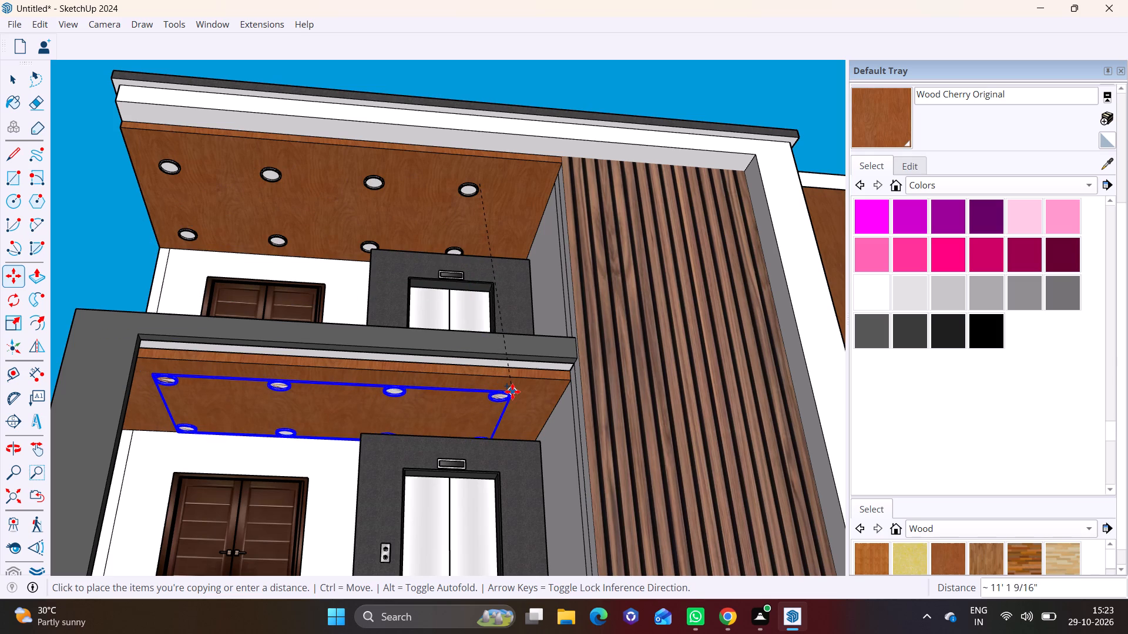
left_click(506, 386)
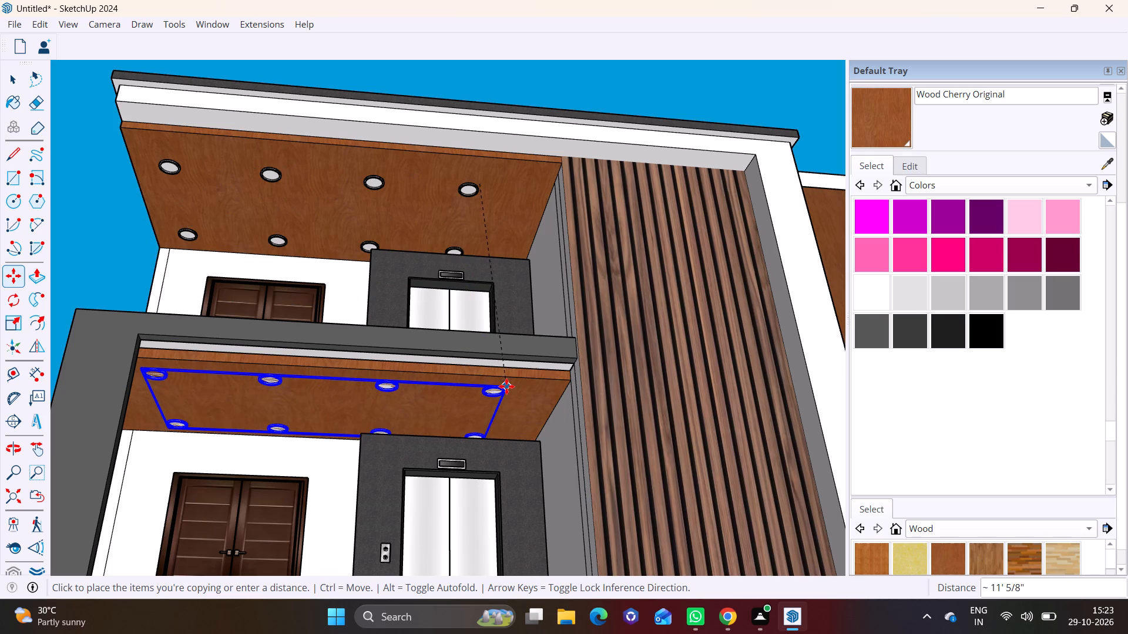
Lower the middle balcony's light component a few inches so the lights sit just below its cherry-wood ceiling.
middle_click_drag(475, 394, 789, 430)
scroll(317, 355, "up", 3)
middle_click_drag(315, 362, 342, 362)
middle_click_drag(351, 363, 488, 409)
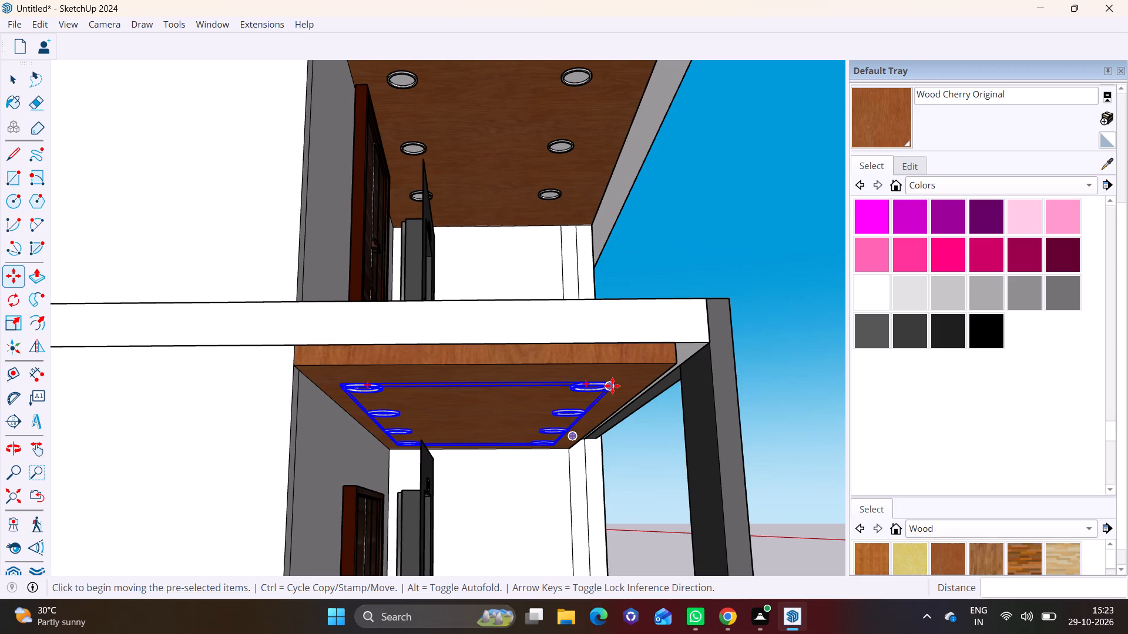
left_click(612, 386)
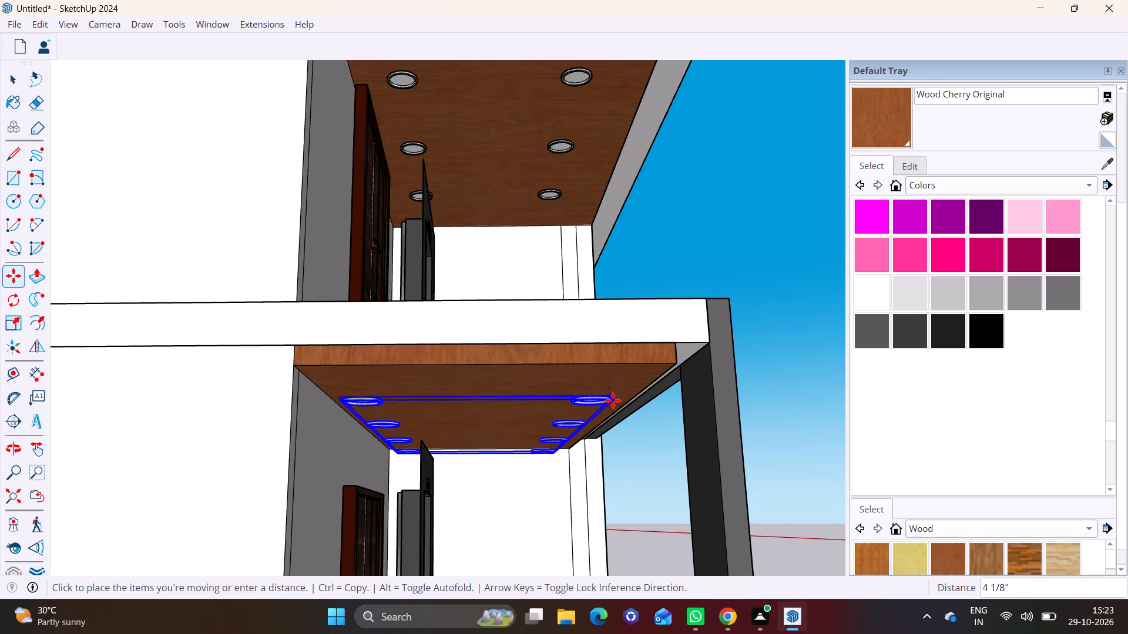
left_click(613, 396)
key("space")
left_click(761, 416)
Copy the middle balcony's light component about 12' 6" down to the cherry-wood ceiling of the lower balcony.
middle_click_drag(773, 414, 486, 375)
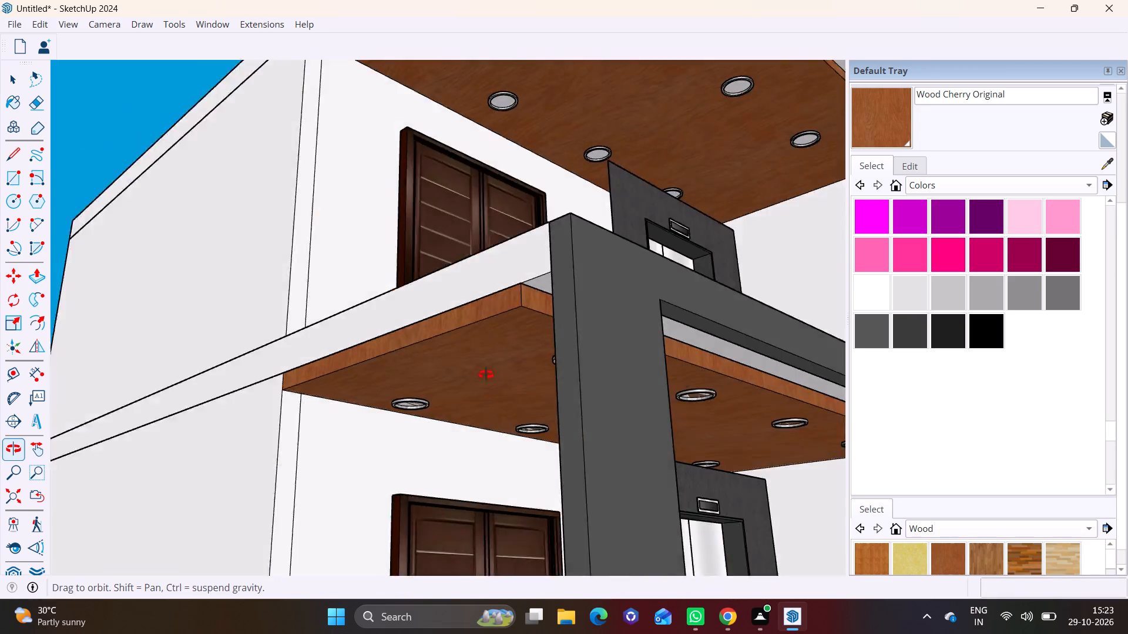
middle_click_drag(486, 375, 191, 339)
scroll(462, 393, "down", 10)
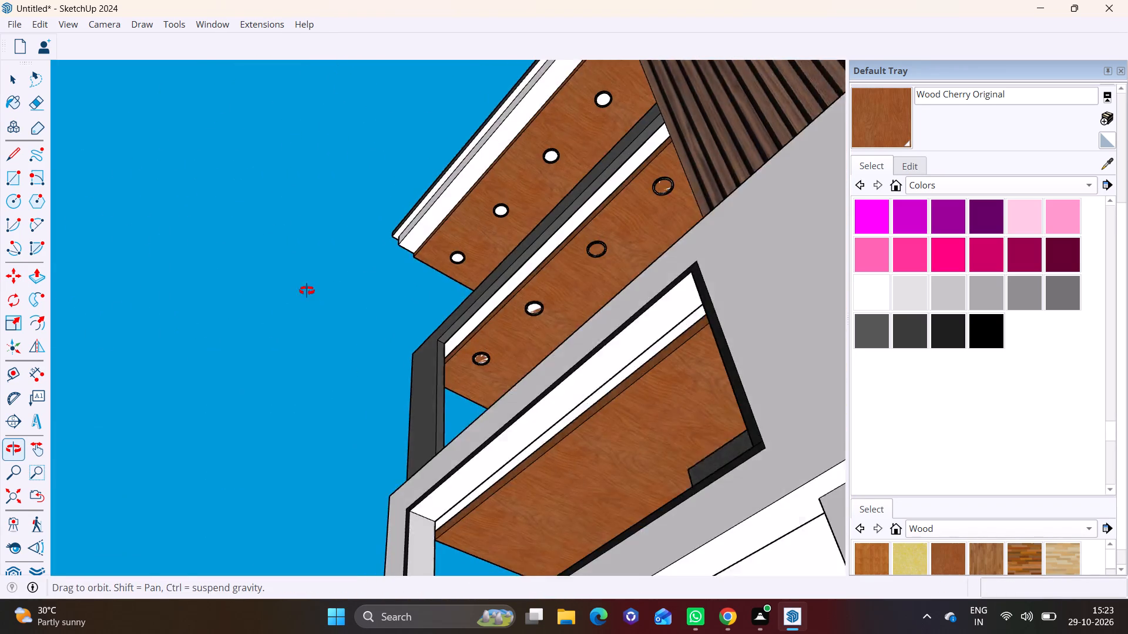
middle_click_drag(421, 301, 670, 415)
middle_click_drag(657, 413, 549, 351, "shift")
middle_click_drag(568, 288, 619, 325)
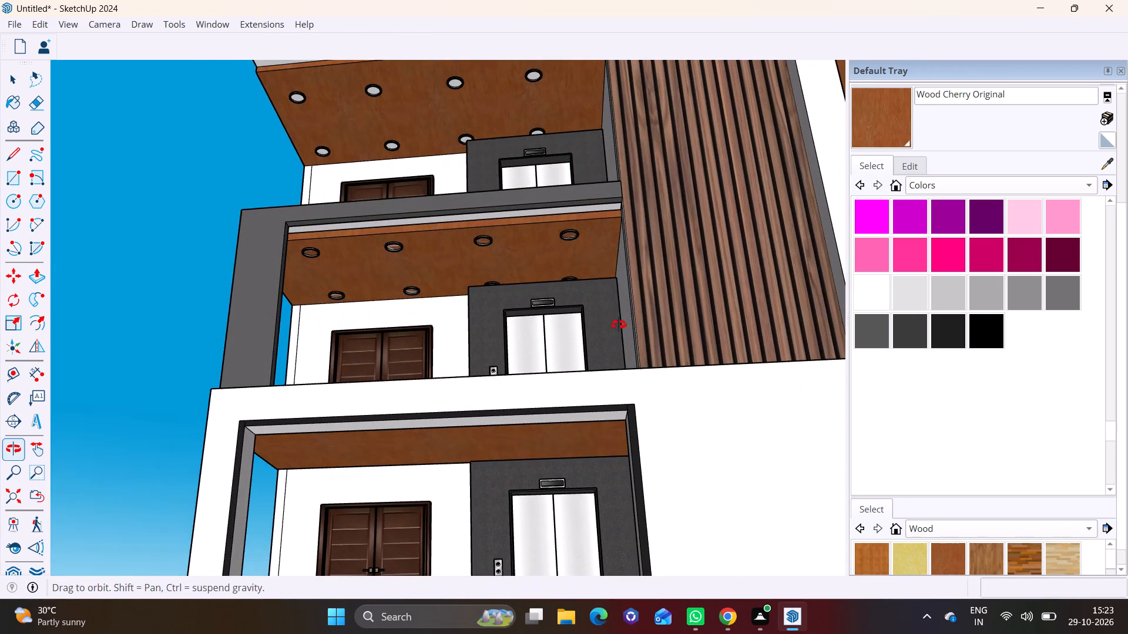
middle_click_drag(619, 325, 617, 324)
left_click(578, 231)
key("m")
left_click(578, 232)
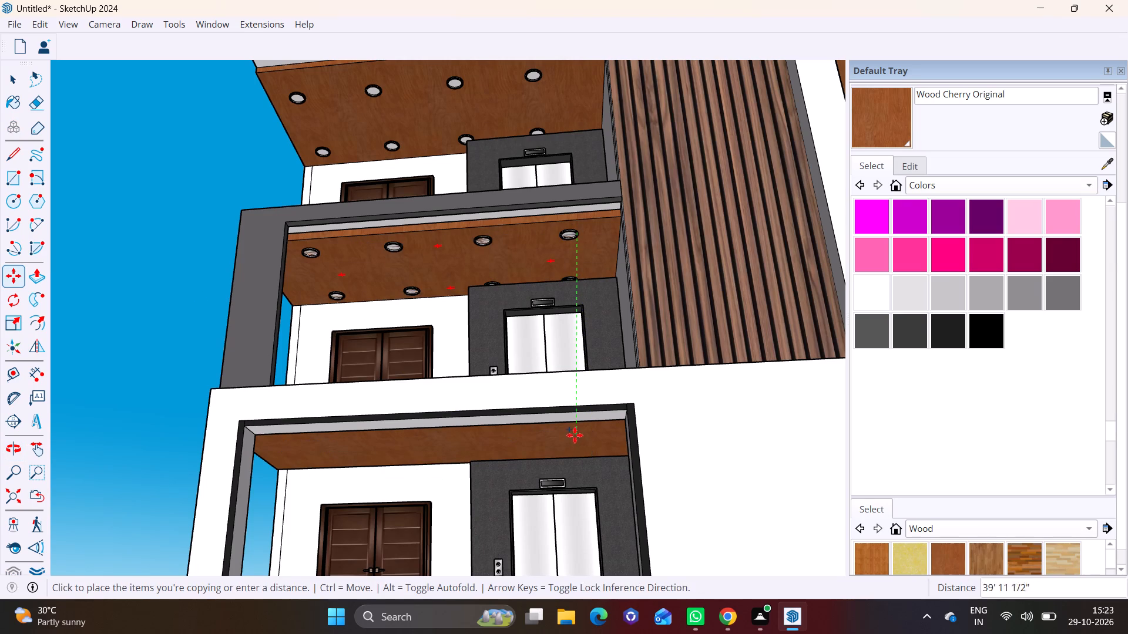
left_click(509, 448)
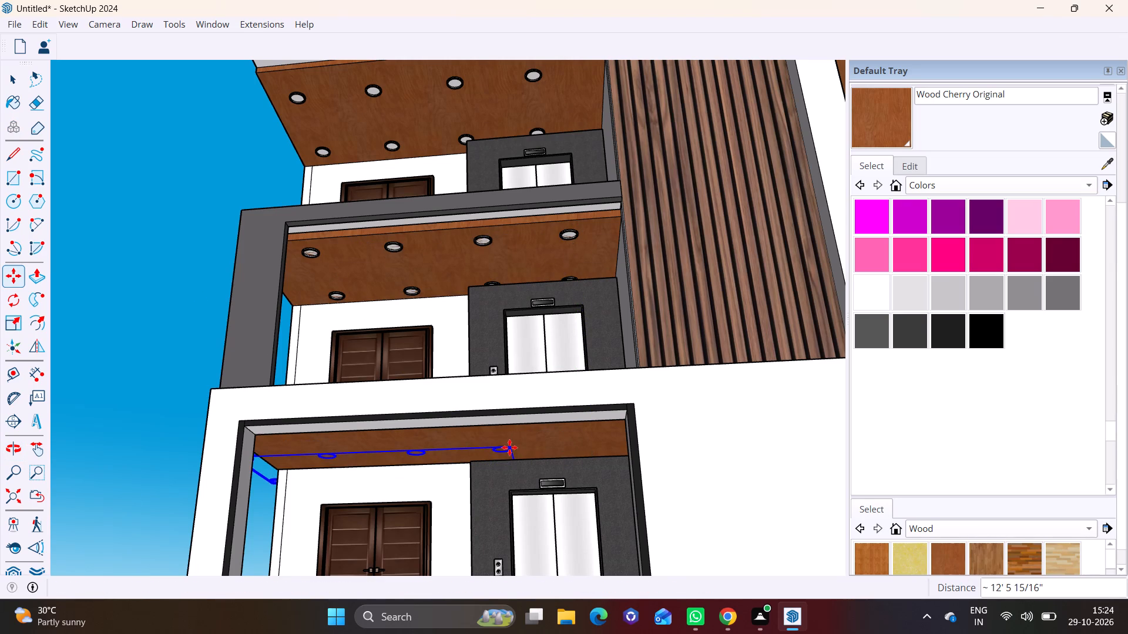
Move the copied light component about 5' 4" so the lights fit within the lower balcony's cherry-wood ceiling.
middle_click_drag(496, 432, 818, 414)
middle_click_drag(489, 404, 560, 414)
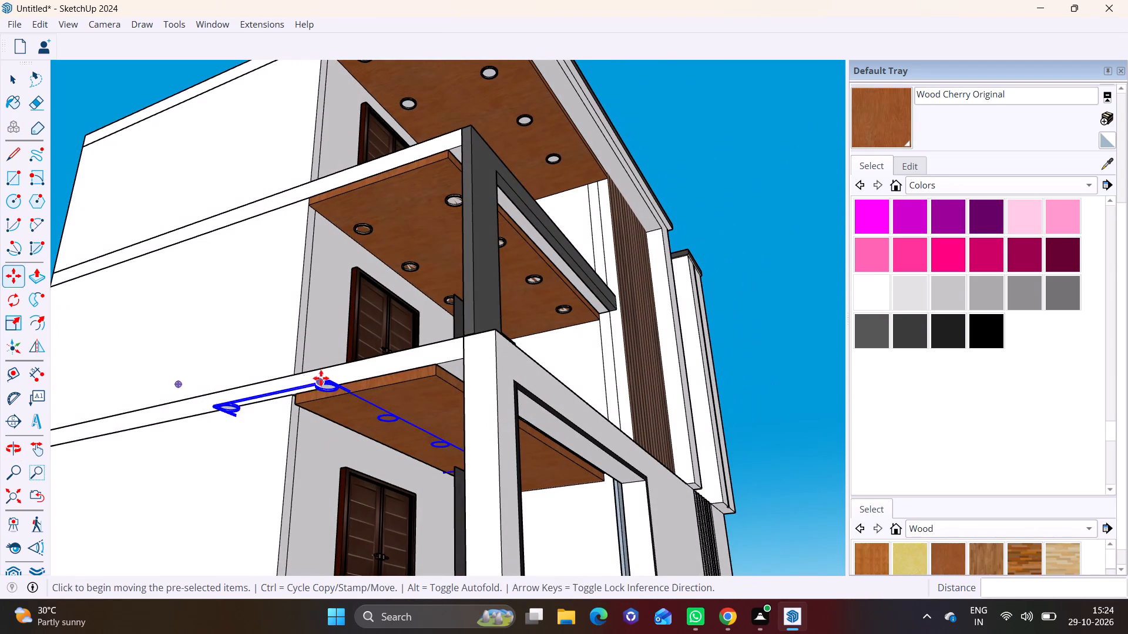
left_click(327, 385)
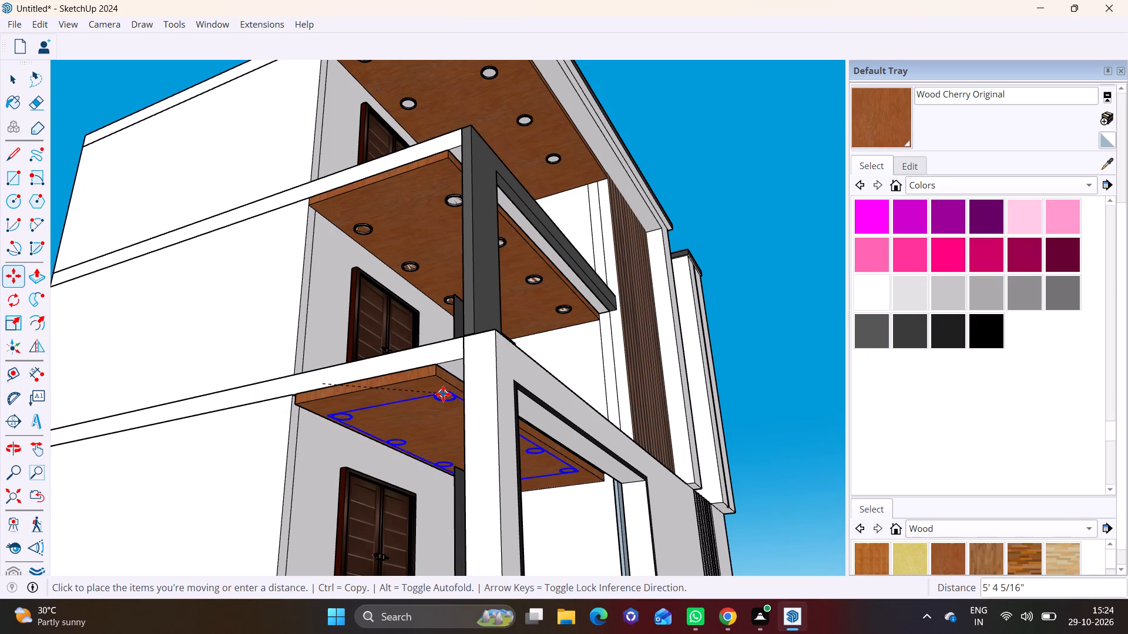
left_click(439, 392)
Lower the lower balcony's light component about 7 3/16" so the lights show below the cherry-wood ceiling.
middle_click_drag(545, 435, 522, 439)
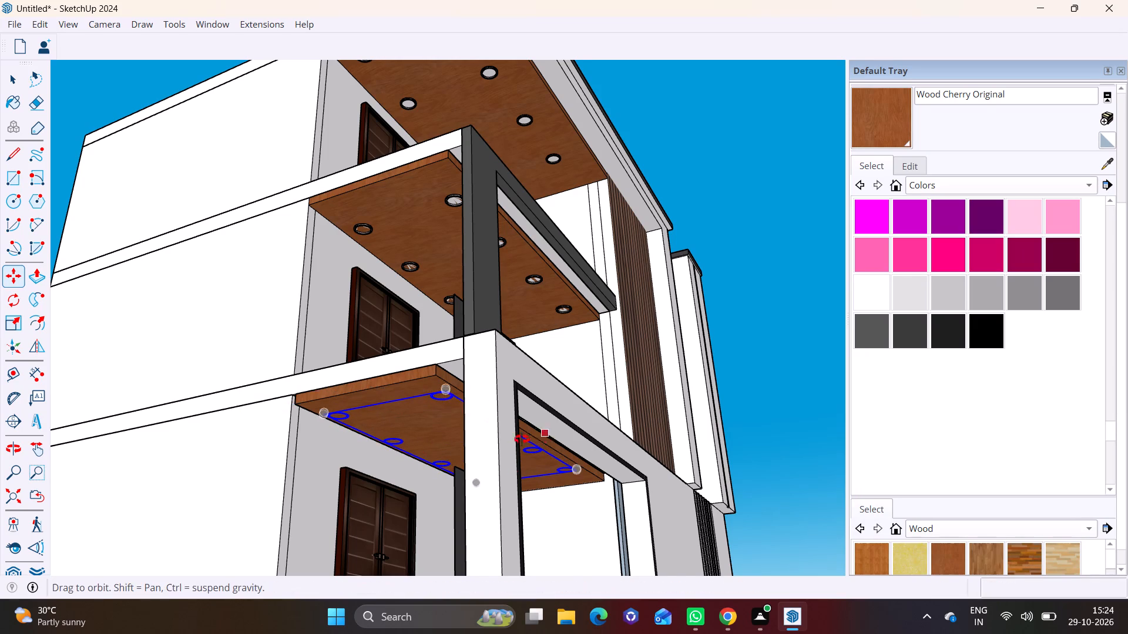
middle_click_drag(522, 439, 369, 481)
scroll(483, 487, "down", 2)
middle_click_drag(448, 404, 409, 324, "shift")
middle_click_drag(468, 392, 368, 271)
scroll(442, 321, "up", 4)
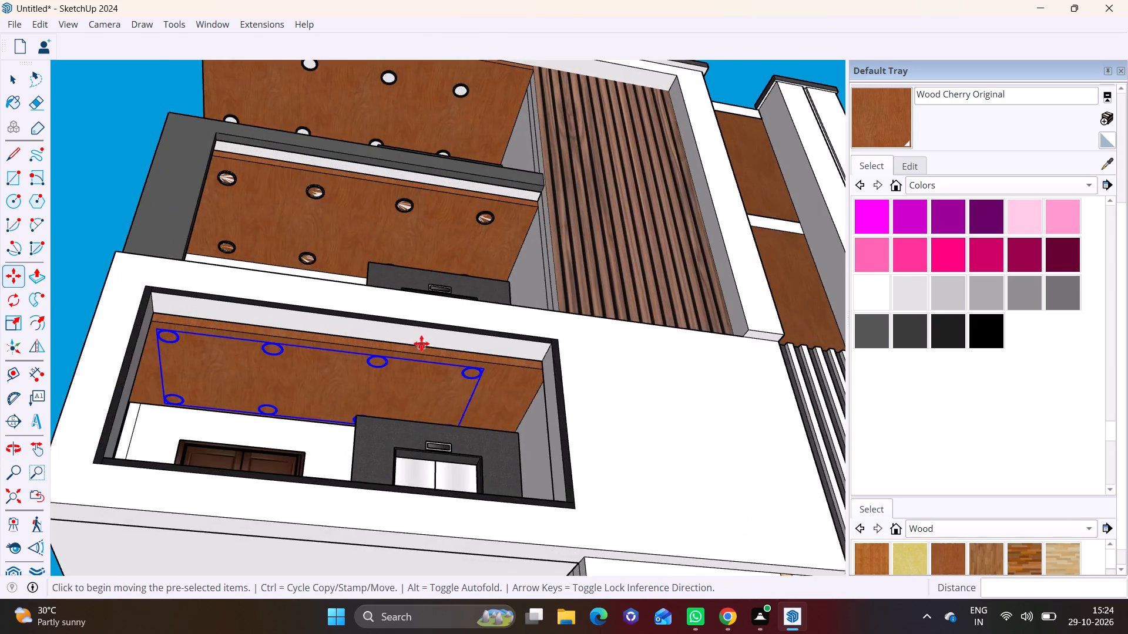
scroll(421, 343, "up", 2)
left_click(503, 377)
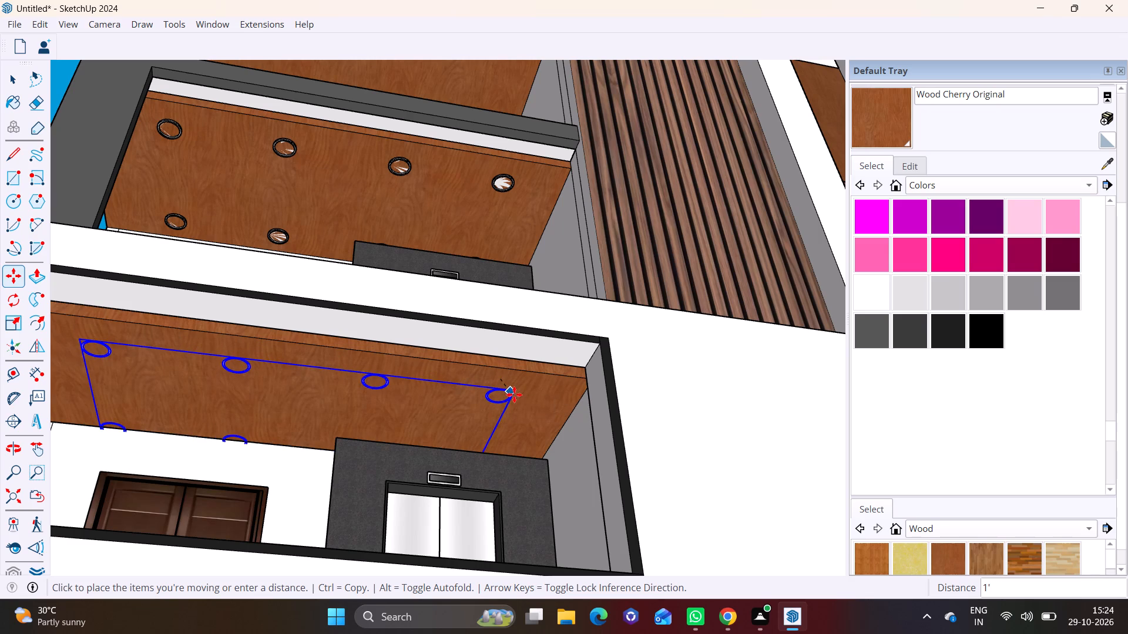
left_click(507, 392)
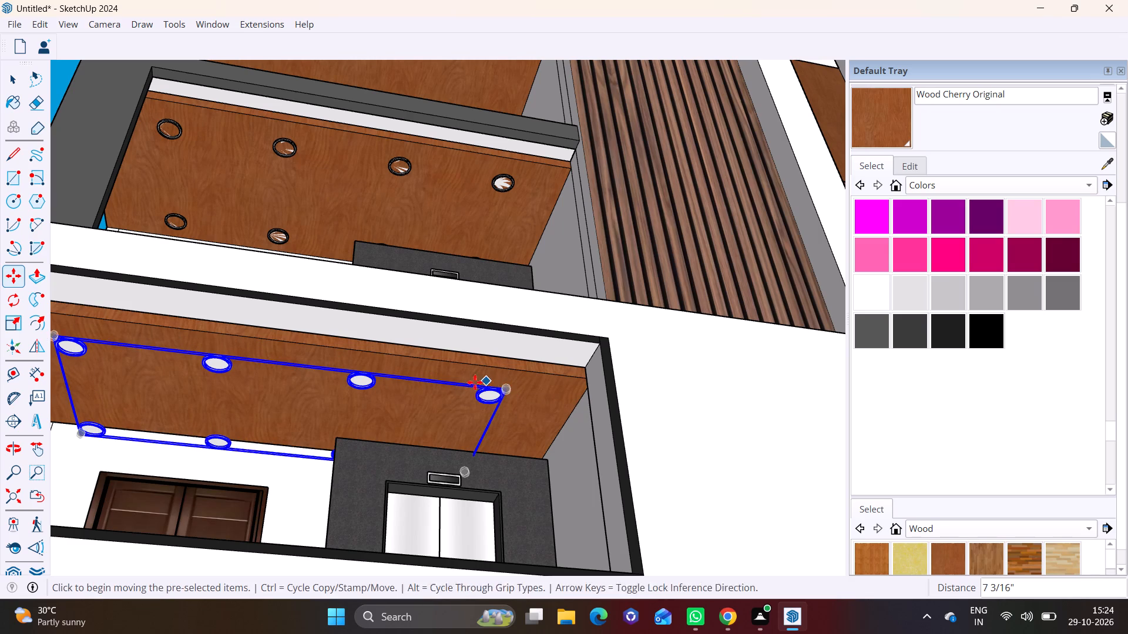
Examine the whole front elevation, including the balcony ceilings and lights, from the front, below, the side and above.
key("space")
left_click(655, 410)
scroll(481, 261, "down", 4)
middle_click_drag(469, 264, 514, 252)
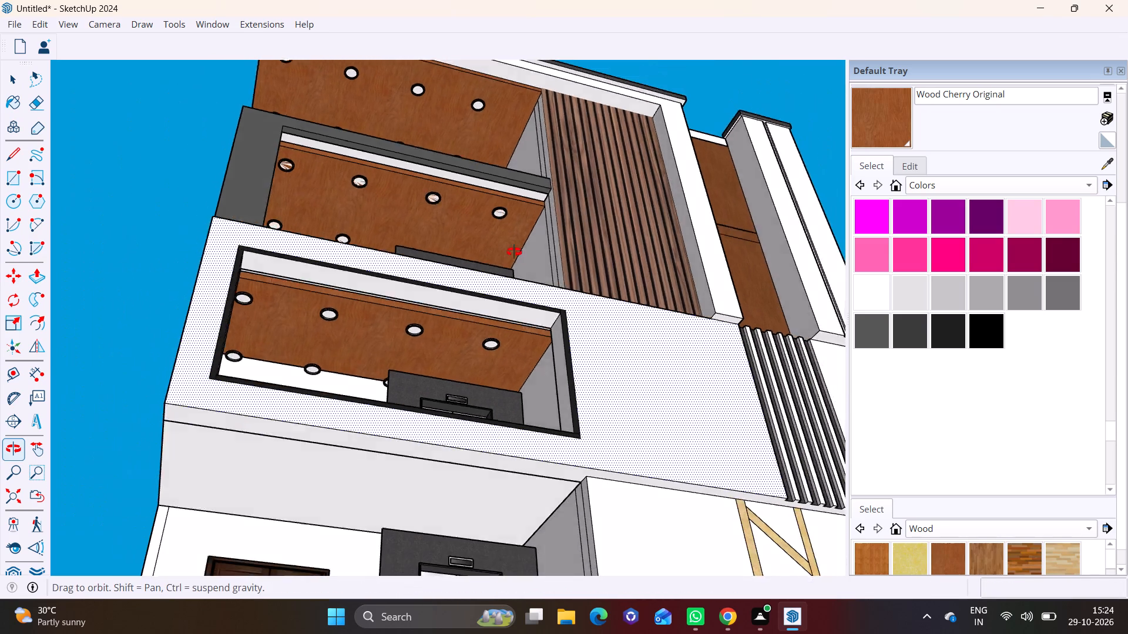
middle_click_drag(514, 252, 399, 421)
scroll(398, 423, "down", 3)
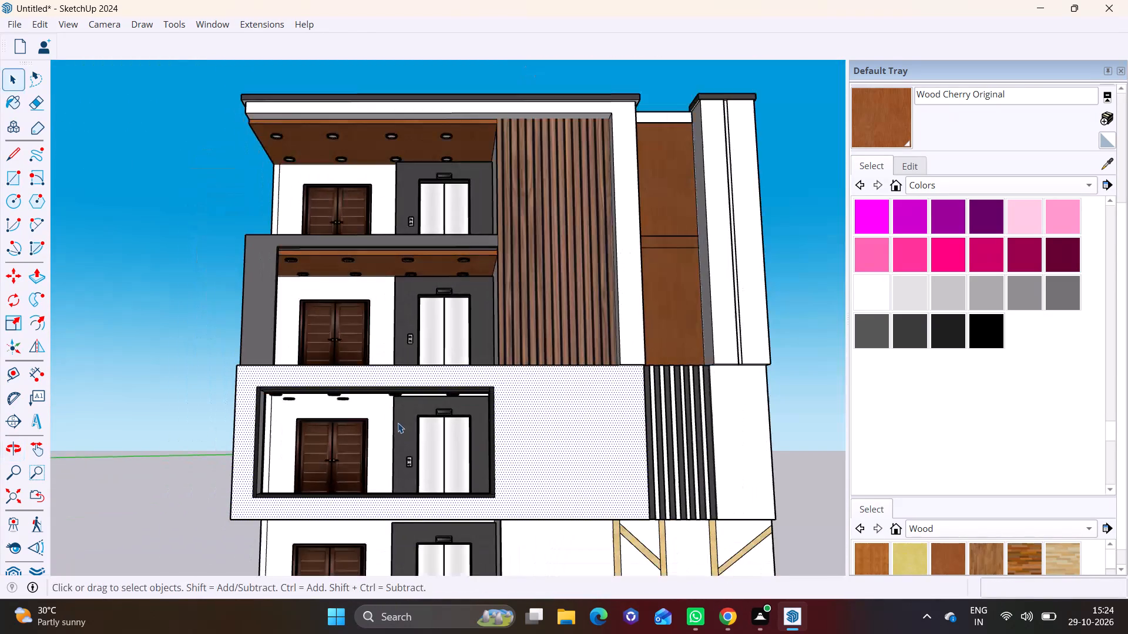
scroll(411, 405, "down", 3)
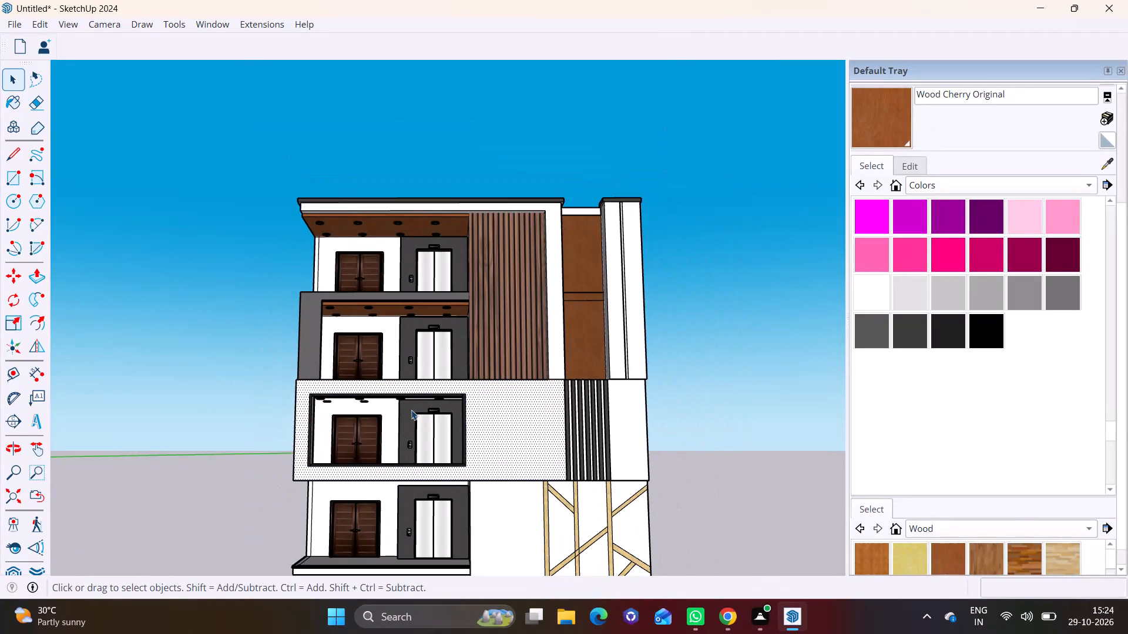
scroll(411, 410, "down", 2)
middle_click_drag(417, 401, 393, 417, "shift")
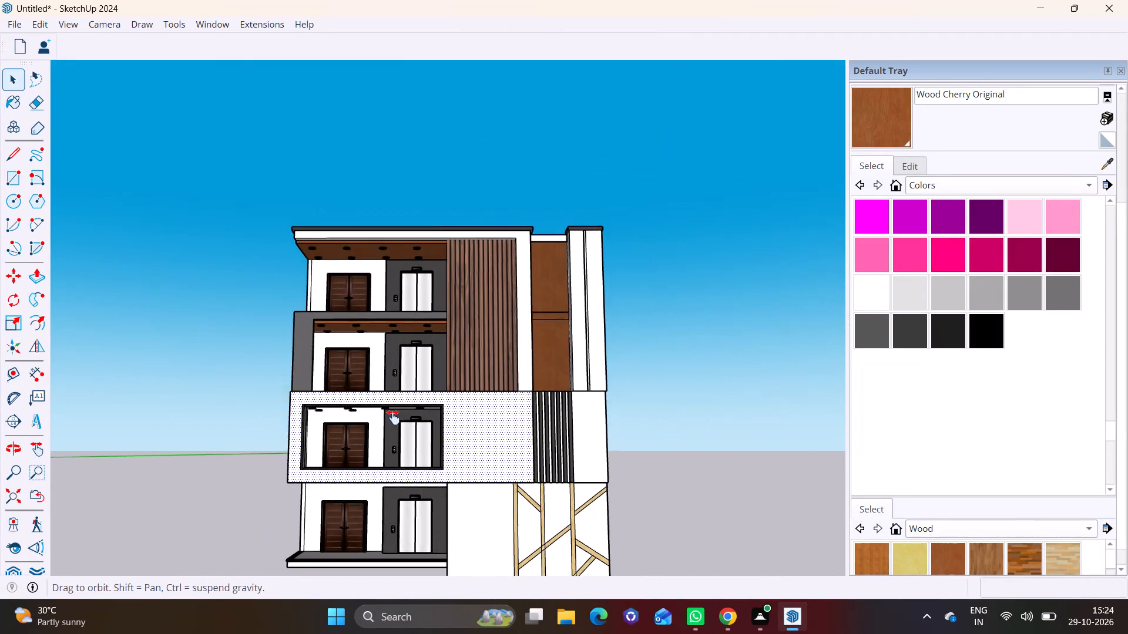
middle_click_drag(393, 417, 384, 435, "shift")
middle_click_drag(438, 401, 454, 475)
middle_click_drag(476, 447, 470, 319, "shift")
middle_click_drag(469, 348, 496, 342)
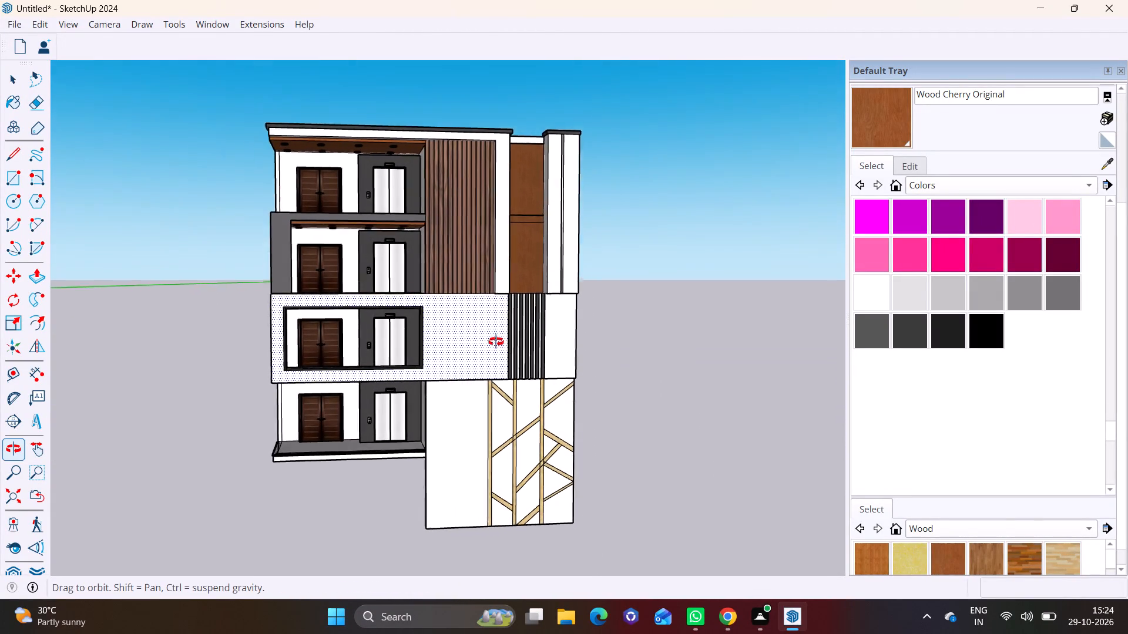
middle_click_drag(496, 342, 484, 338)
scroll(455, 255, "up", 4)
scroll(425, 278, "down", 2)
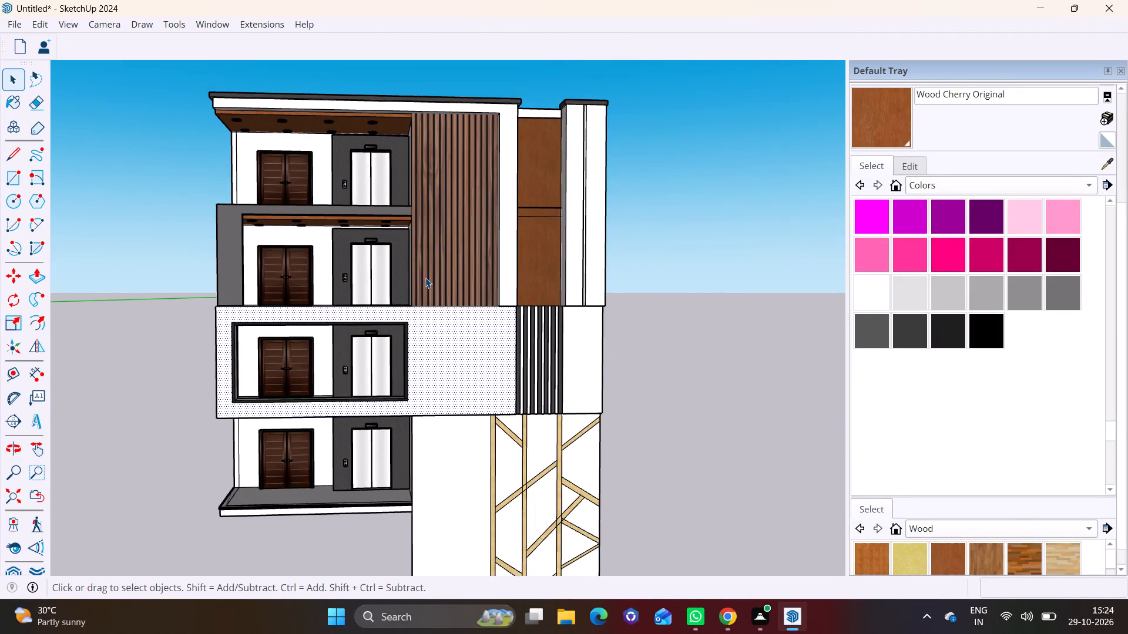
scroll(425, 278, "down", 2)
middle_click_drag(425, 278, 444, 416, "shift")
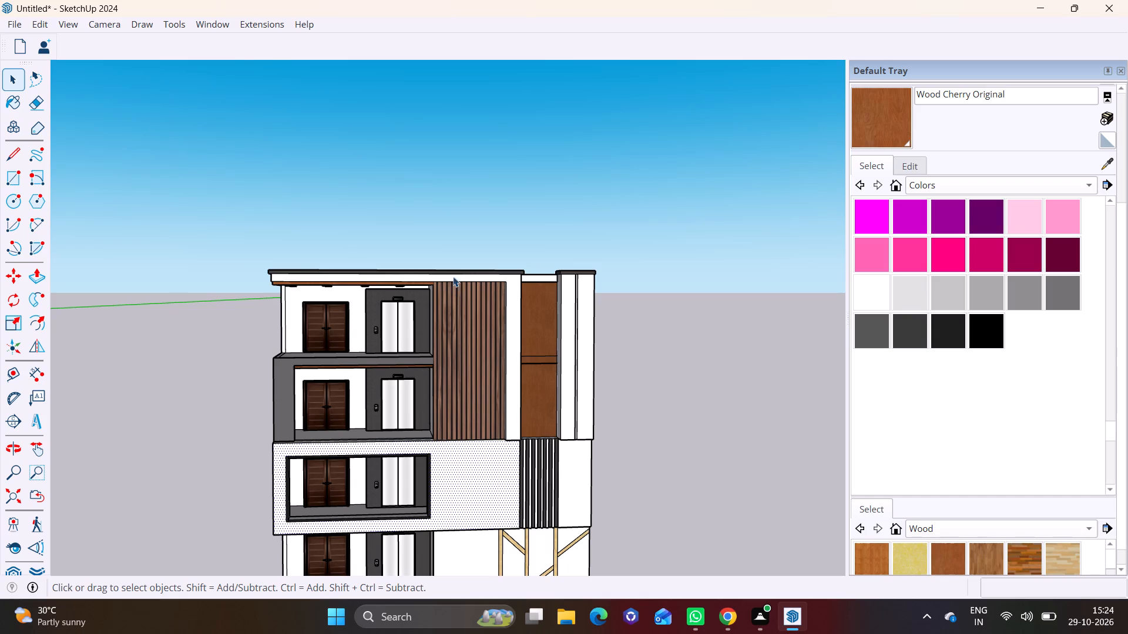
middle_click_drag(467, 268, 489, 326)
middle_click_drag(482, 285, 443, 126, "shift")
middle_click_drag(374, 366, 378, 322)
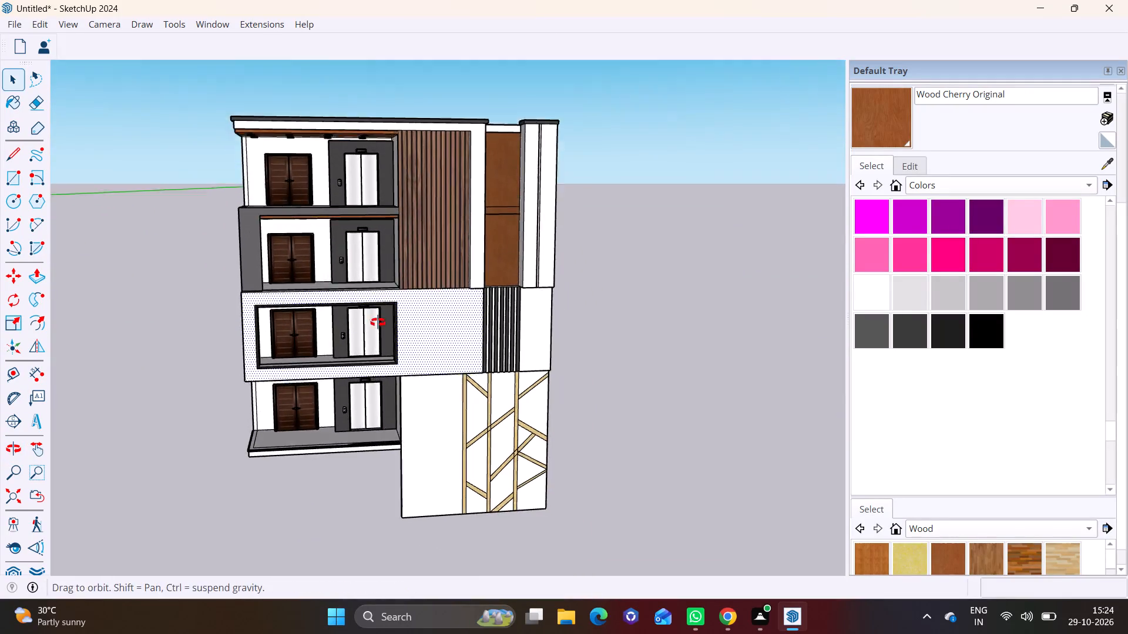
middle_click_drag(378, 322, 400, 185)
middle_click_drag(364, 402, 806, 417)
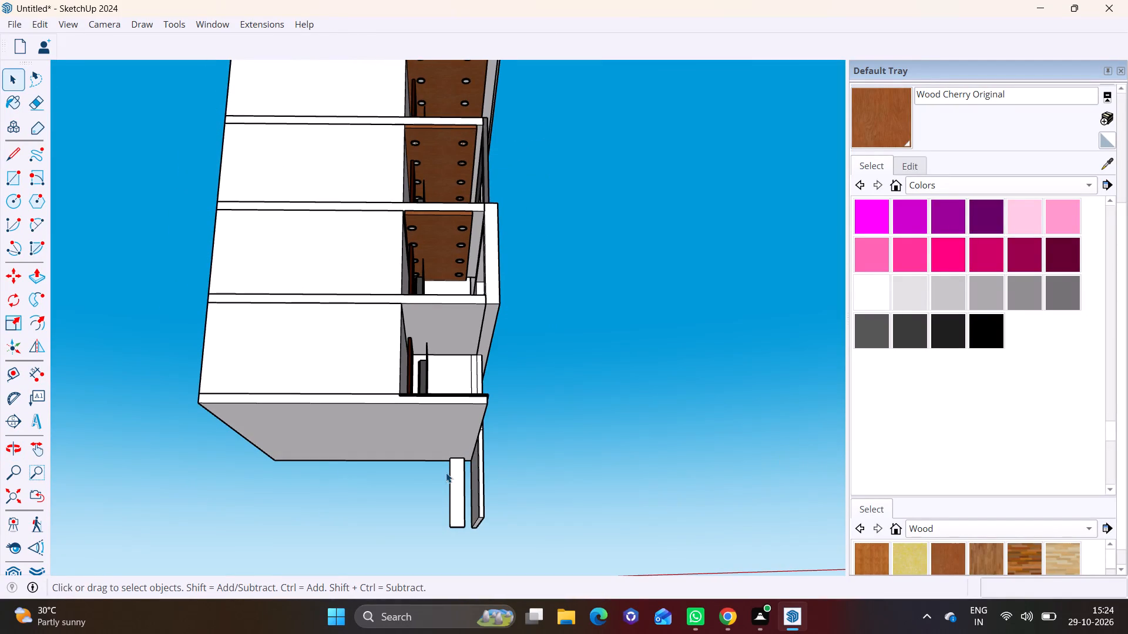
middle_click_drag(385, 372, 70, 386)
middle_click_drag(360, 358, 207, 385)
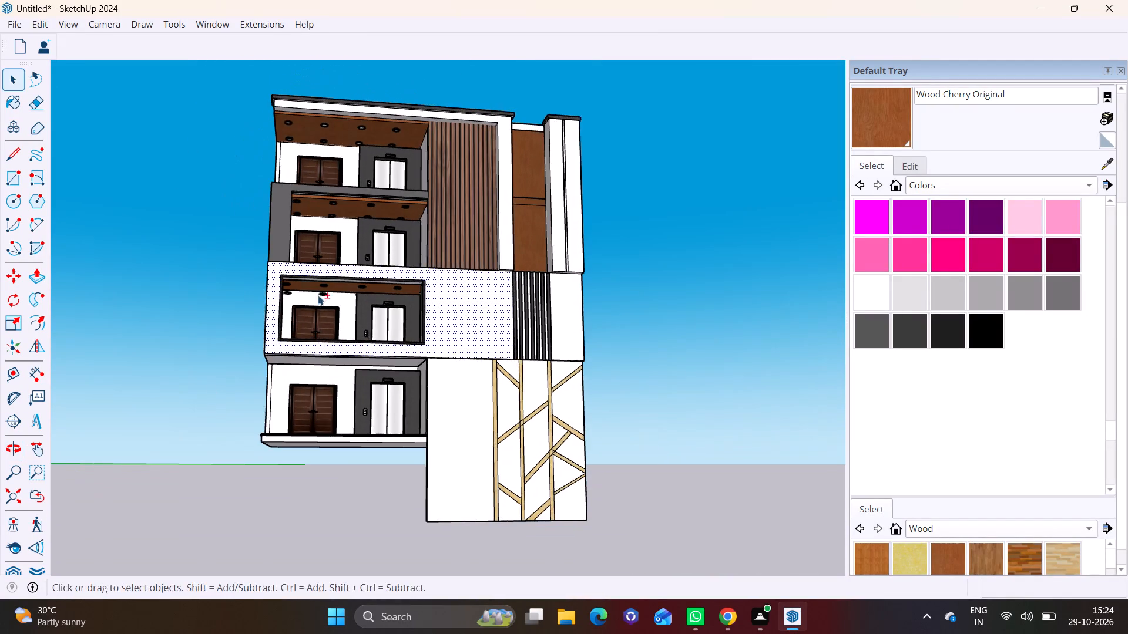
middle_click_drag(313, 309, 240, 522, "shift")
middle_click_drag(328, 326, 324, 520)
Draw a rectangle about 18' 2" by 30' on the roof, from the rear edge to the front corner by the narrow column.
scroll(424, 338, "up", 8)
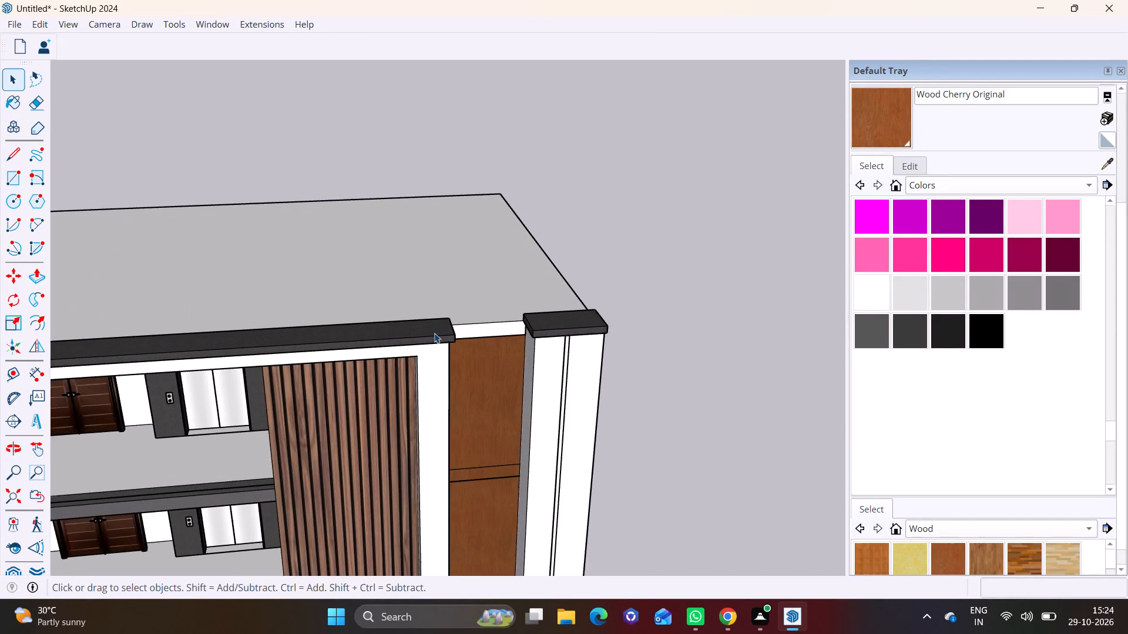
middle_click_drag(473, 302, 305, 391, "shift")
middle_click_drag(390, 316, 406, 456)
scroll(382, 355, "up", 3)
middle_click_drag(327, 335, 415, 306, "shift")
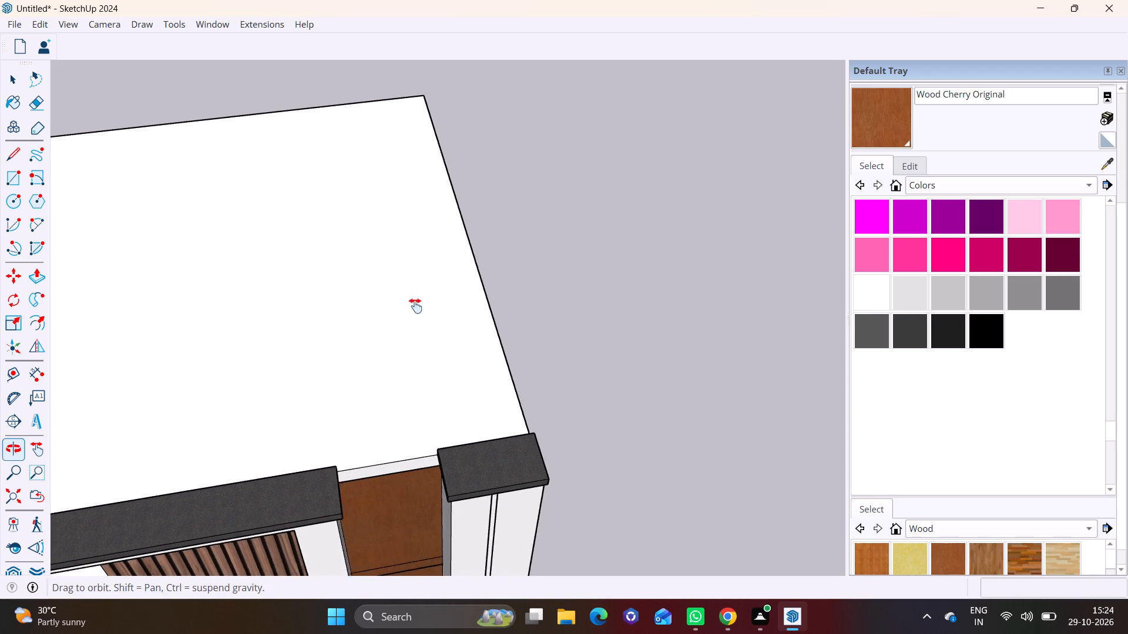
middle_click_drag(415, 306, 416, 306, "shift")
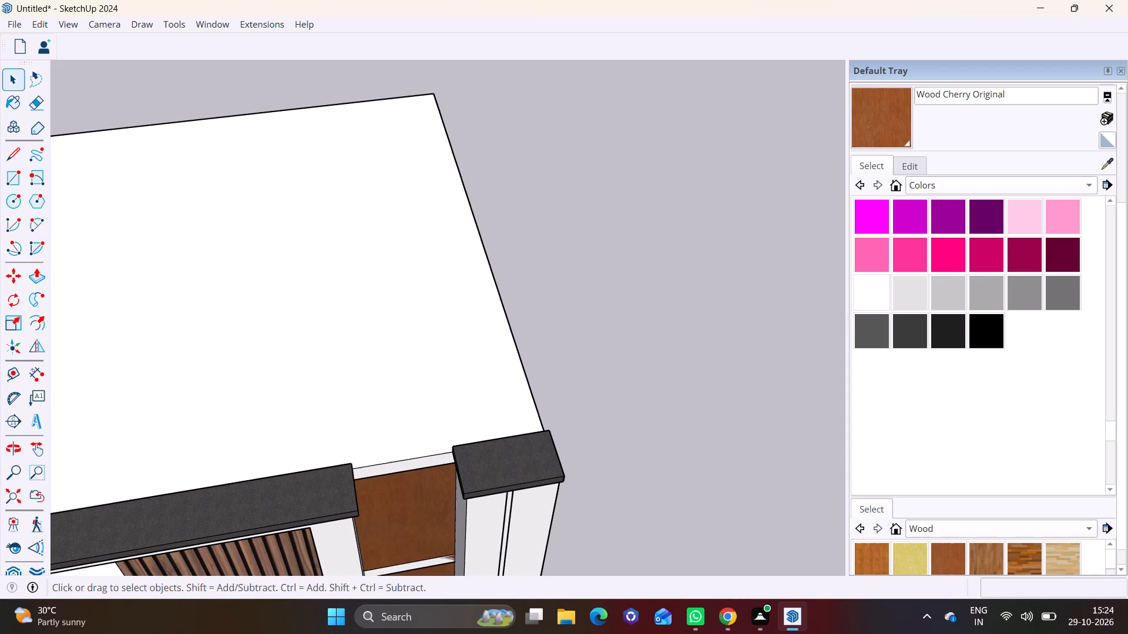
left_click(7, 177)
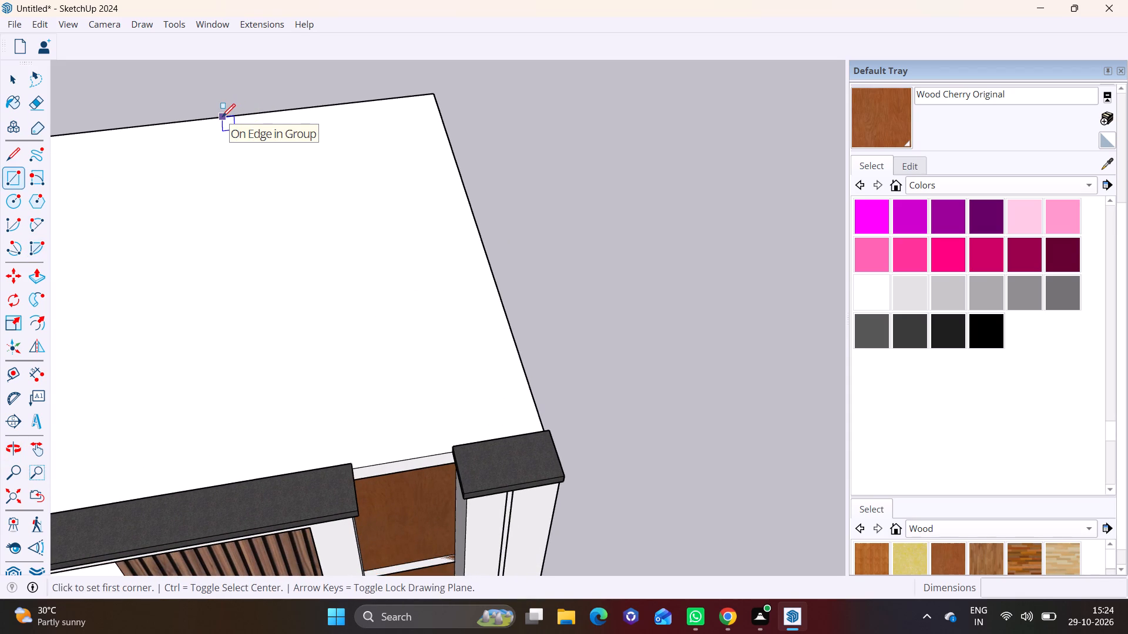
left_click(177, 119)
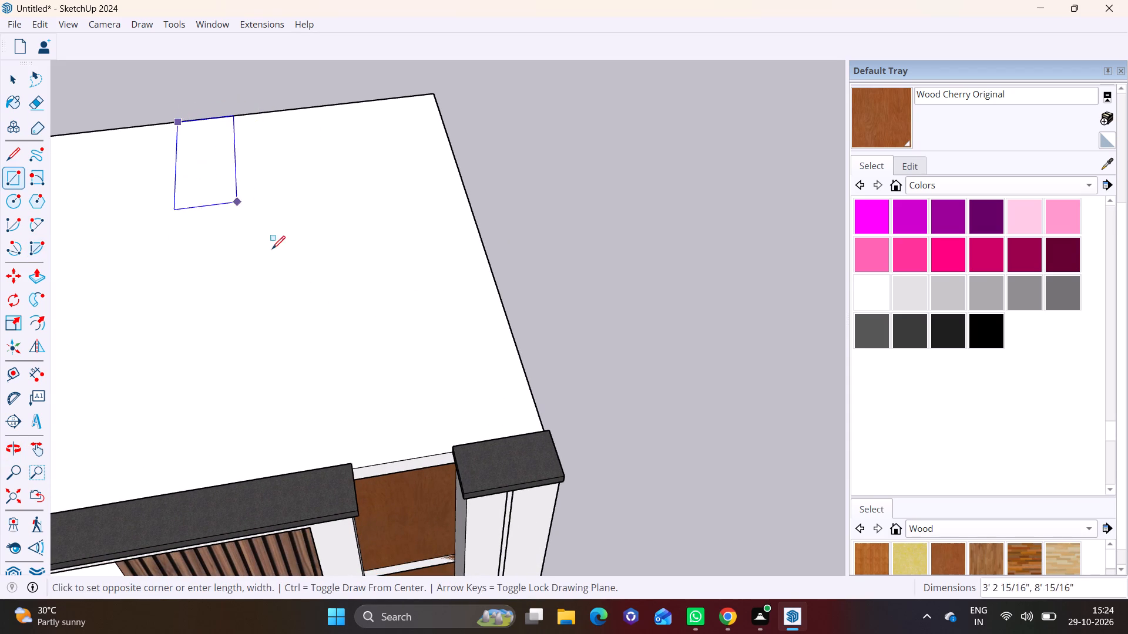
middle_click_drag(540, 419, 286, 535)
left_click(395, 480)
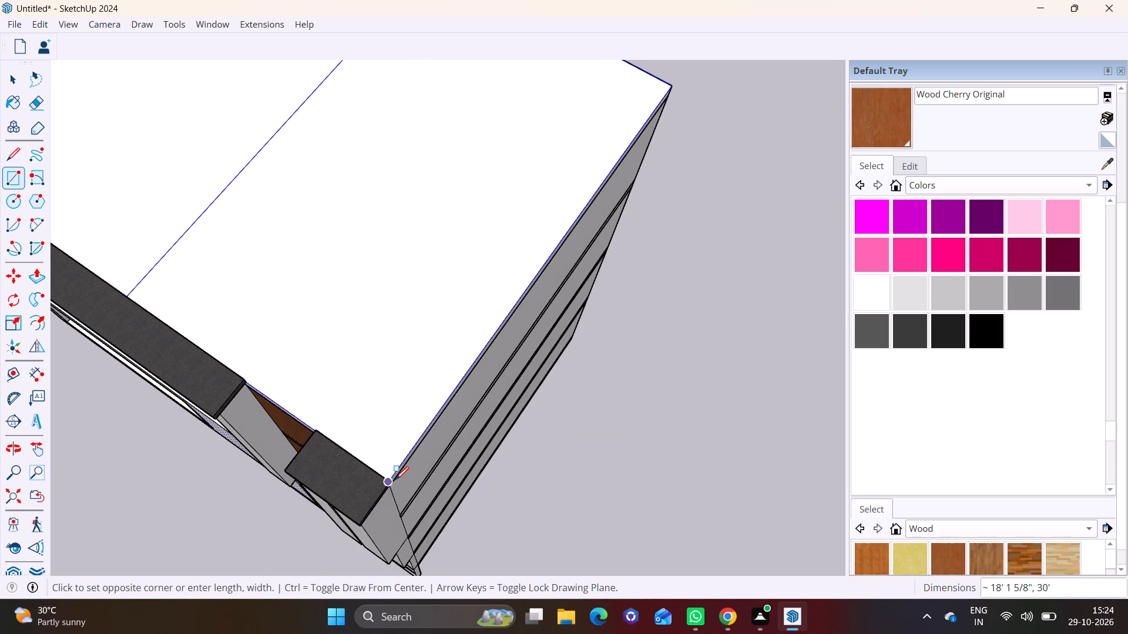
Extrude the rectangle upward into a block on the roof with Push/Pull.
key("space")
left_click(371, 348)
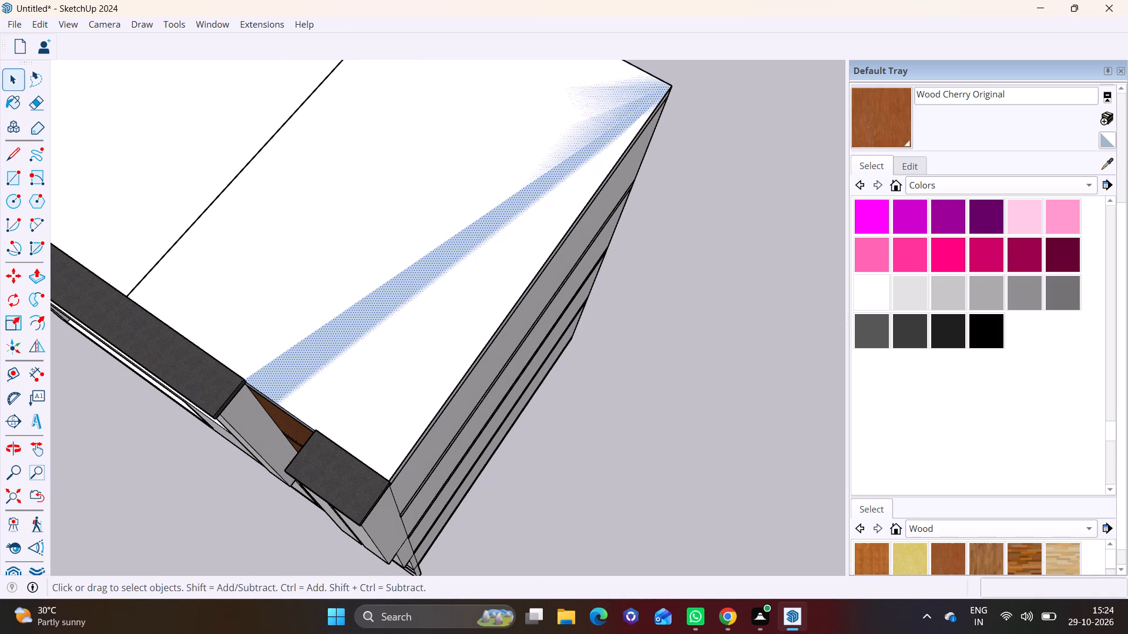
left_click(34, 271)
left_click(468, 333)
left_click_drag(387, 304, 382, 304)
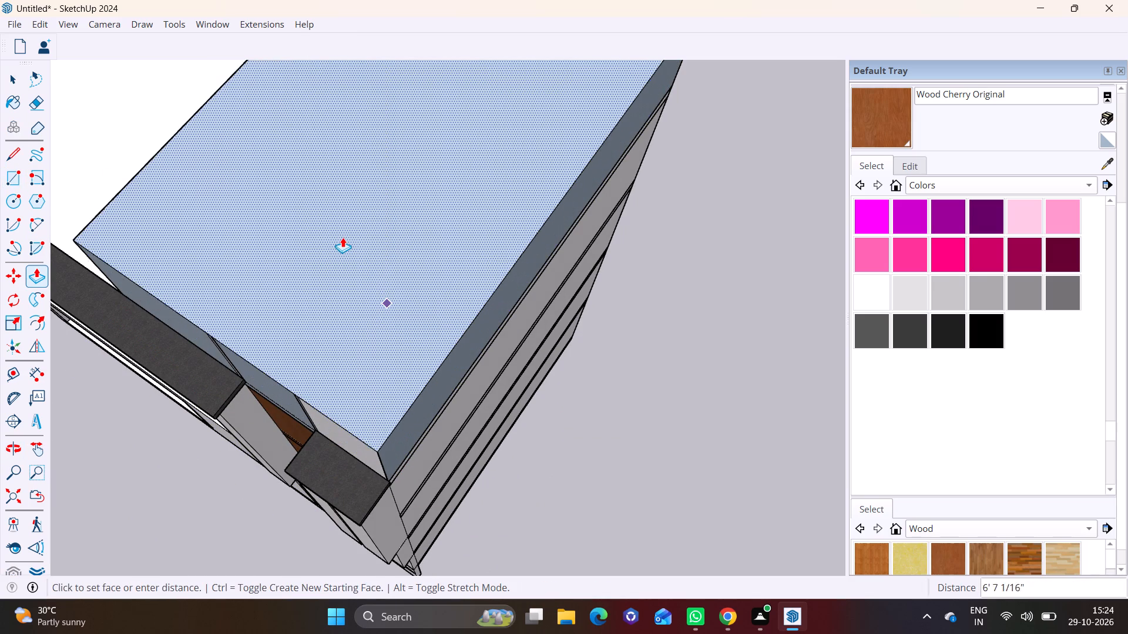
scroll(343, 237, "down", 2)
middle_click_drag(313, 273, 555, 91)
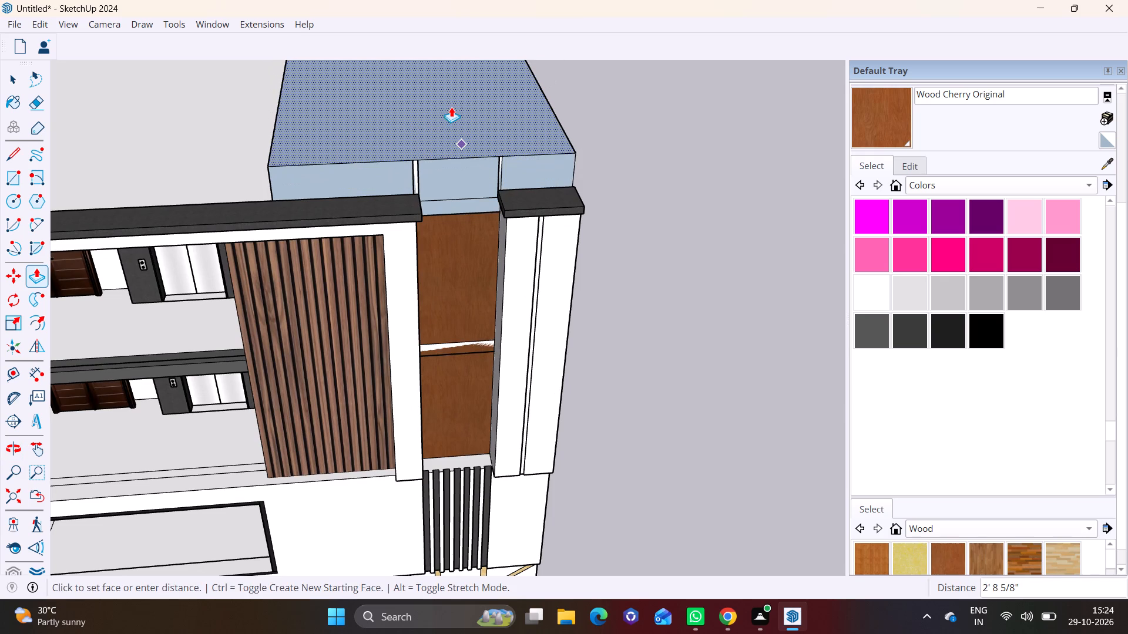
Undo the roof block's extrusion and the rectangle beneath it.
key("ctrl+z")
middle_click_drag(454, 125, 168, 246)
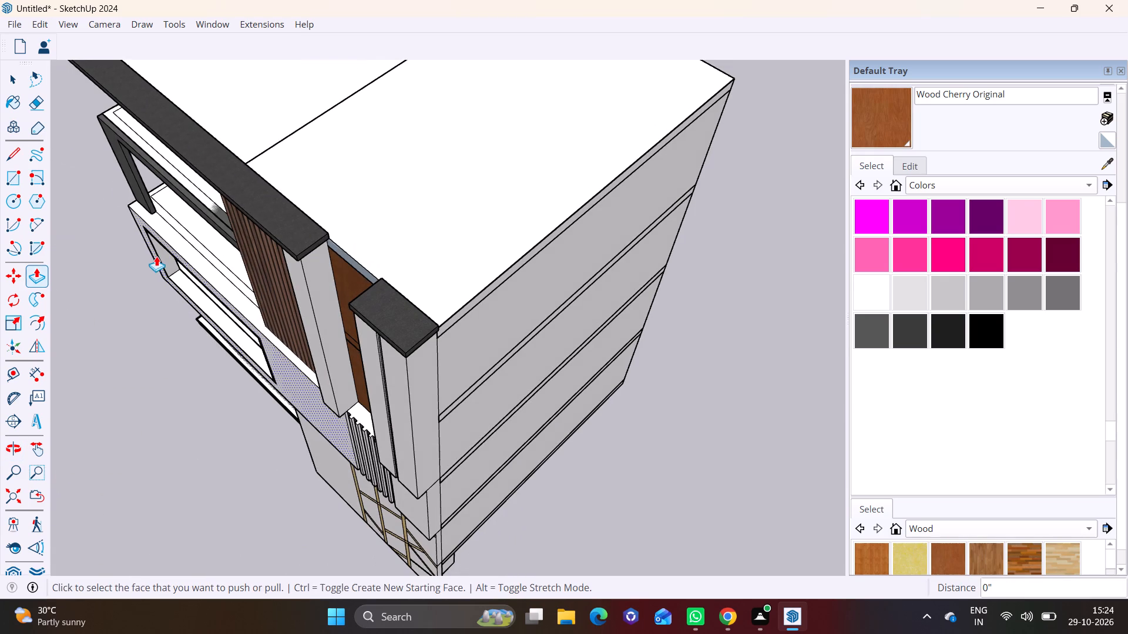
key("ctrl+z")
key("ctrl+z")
Draw a rectangle about 27' 8" by 14' 10" on the roof, from the side edge near the front to the rear edge.
middle_click_drag(461, 196, 385, 262, "shift")
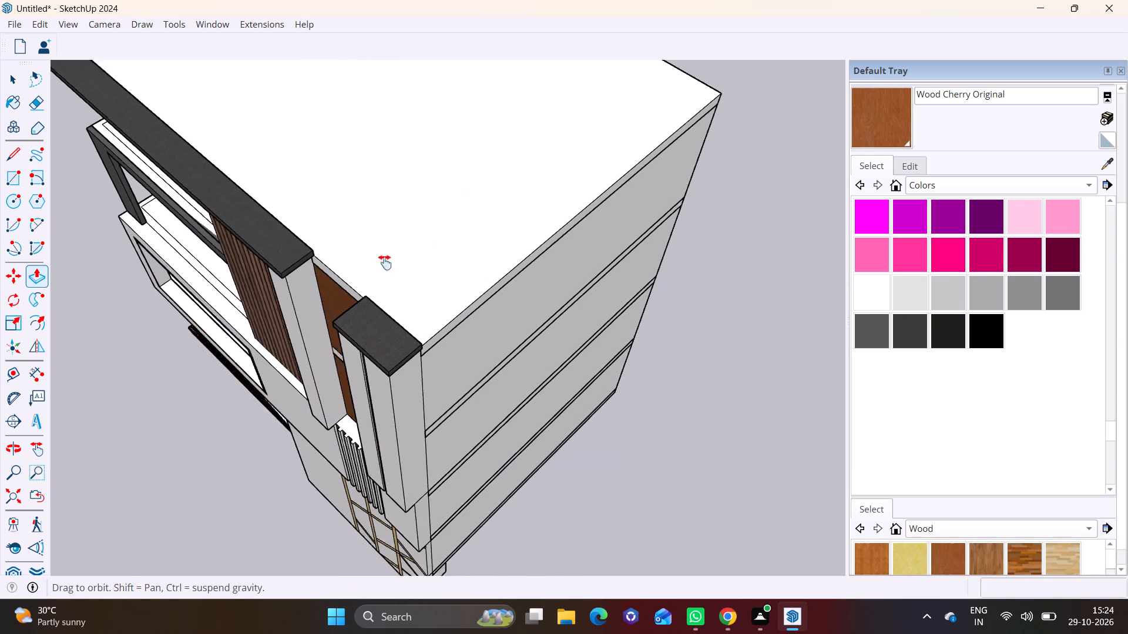
middle_click_drag(385, 262, 251, 398, "shift")
left_click(19, 182)
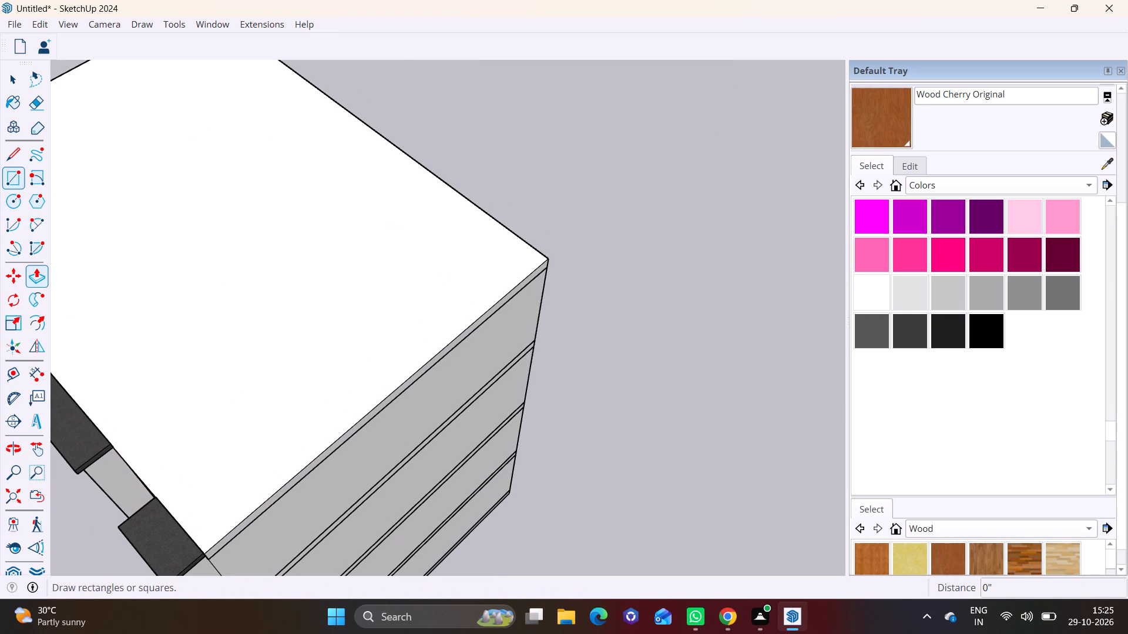
middle_click_drag(208, 237, 546, 194, "shift")
middle_click_drag(660, 247, 569, 241)
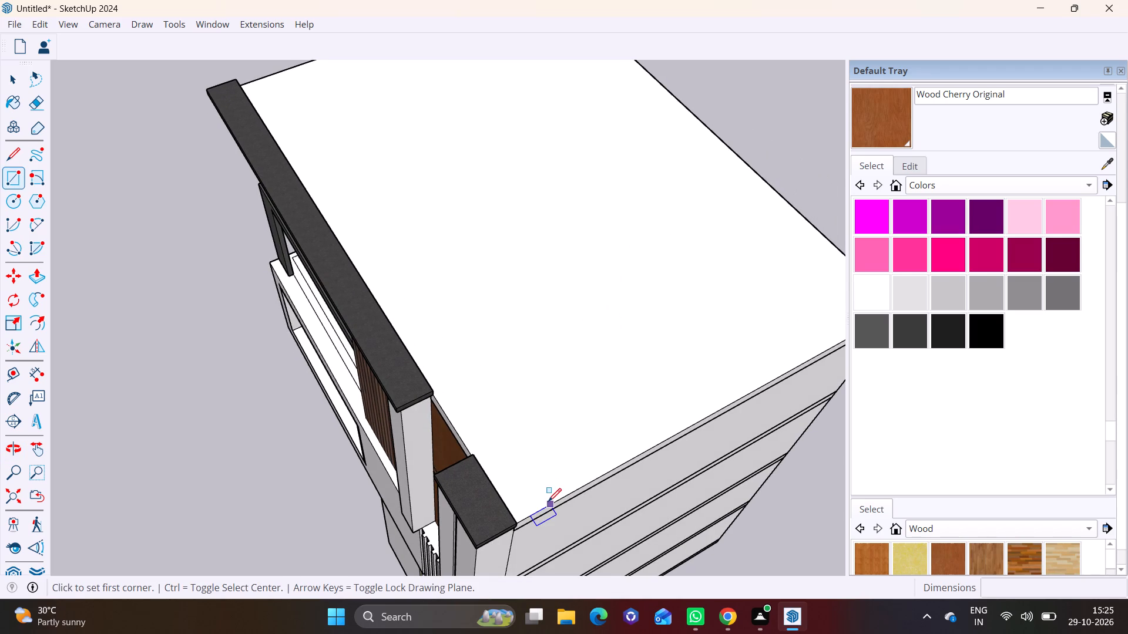
left_click(548, 501)
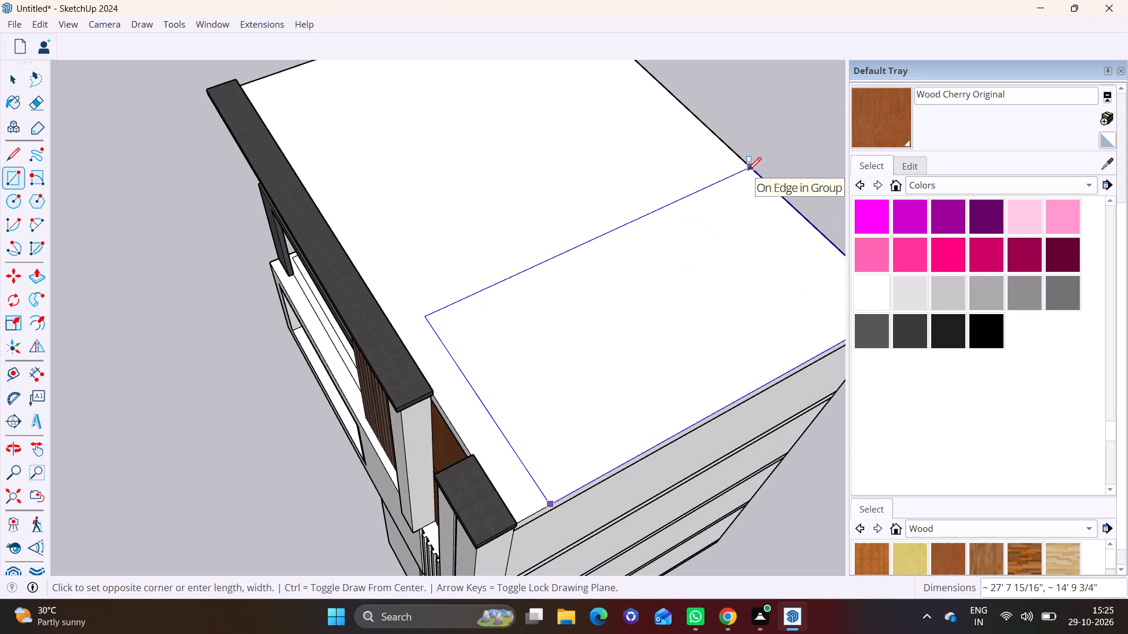
left_click(748, 170)
Extrude the roof rectangle upward about 14' 10" with Push/Pull to form a rooftop block.
key("space")
left_click(573, 332)
left_click(37, 272)
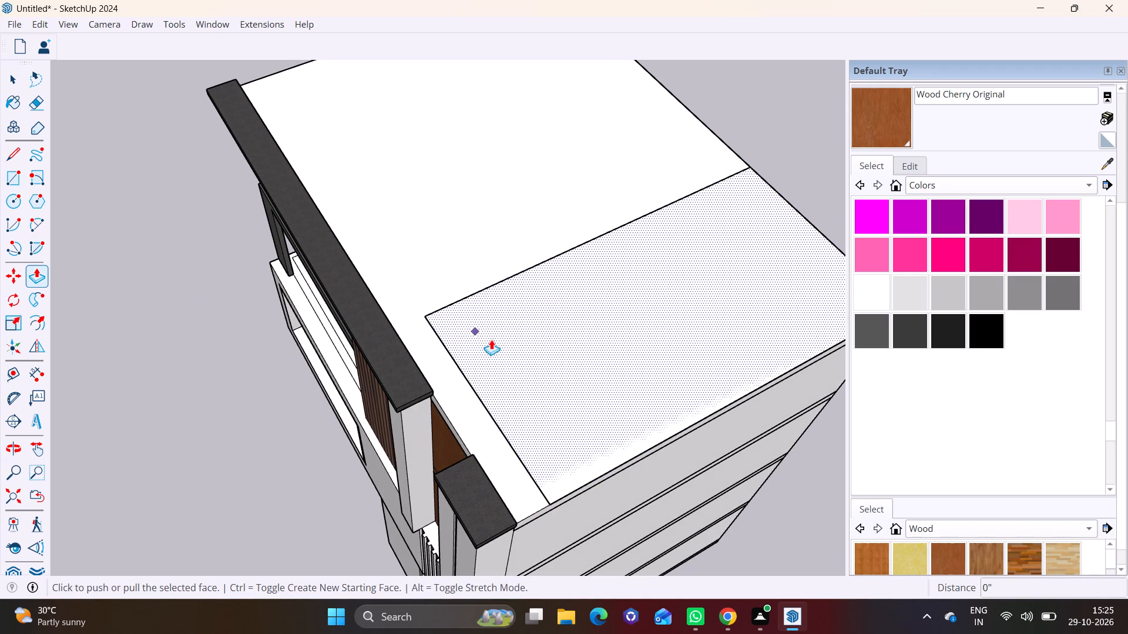
left_click(492, 340)
scroll(496, 224, "down", 5)
left_click(510, 196)
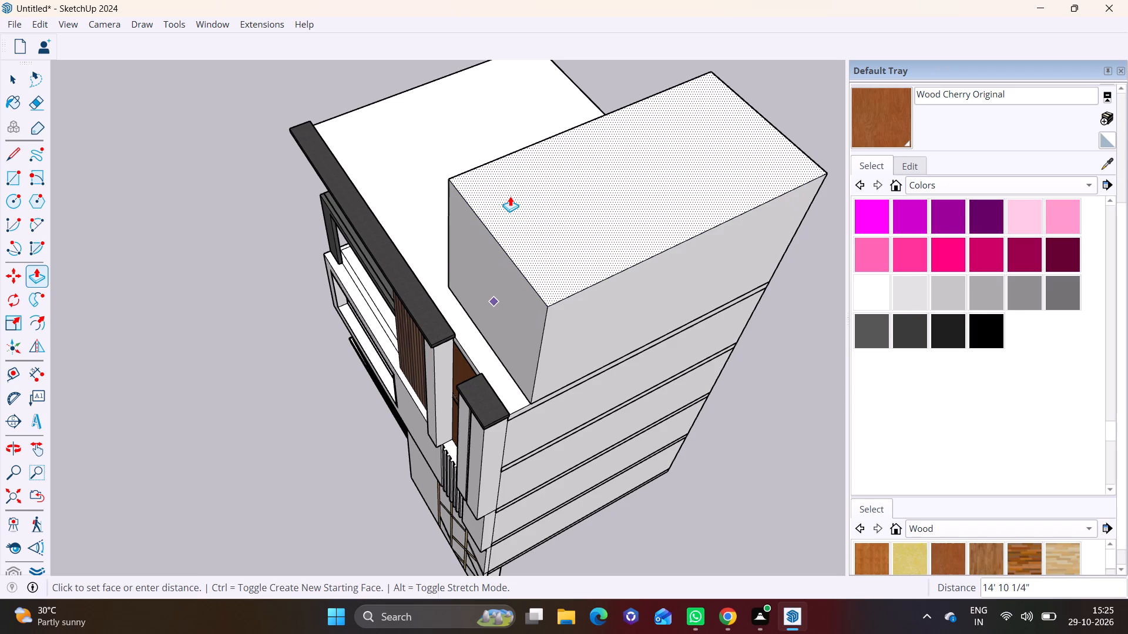
Pull the rooftop block's front face forward toward the roof's front edge.
key("space")
left_click(492, 308)
left_click(38, 275)
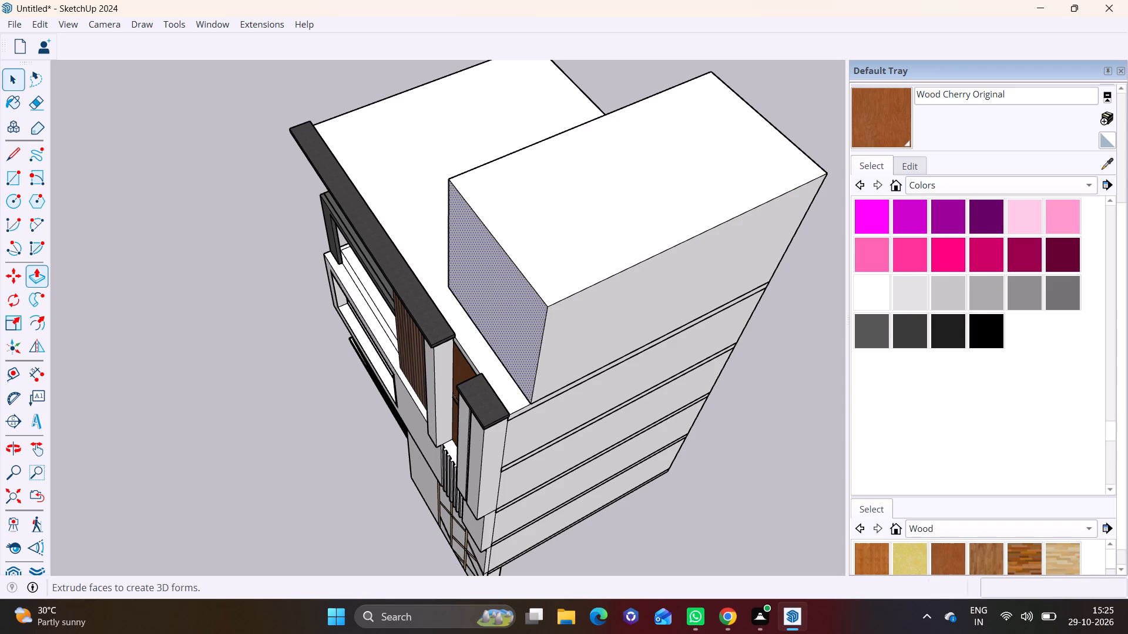
left_click(518, 318)
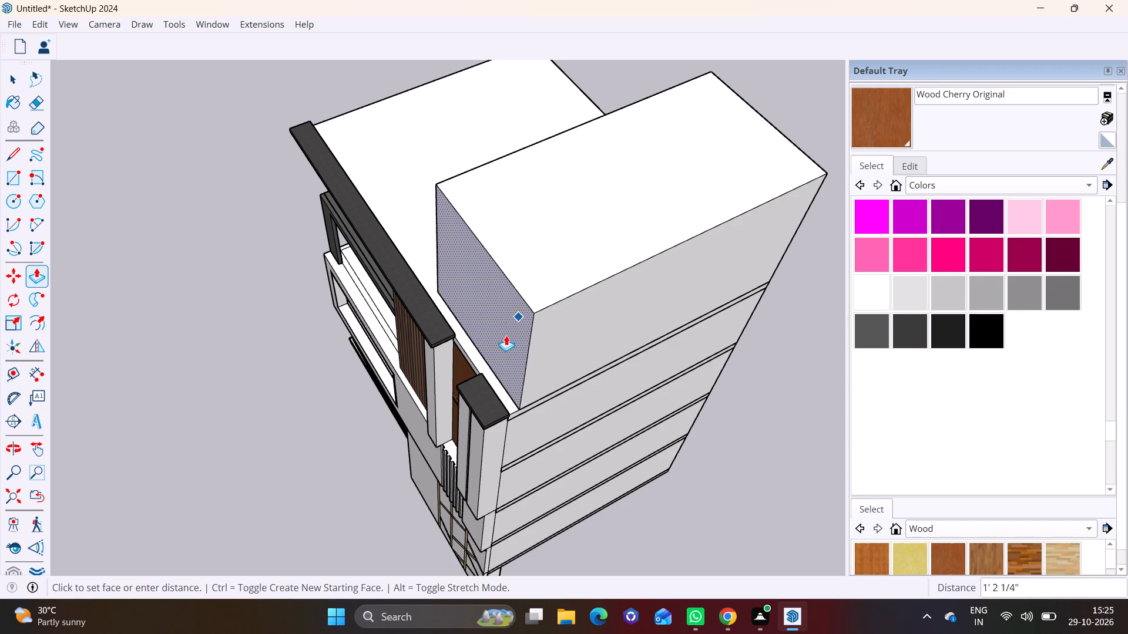
left_click(499, 340)
key("space")
Widen the rooftop block by pulling its side face about 3' toward the open roof area.
middle_click_drag(496, 390, 687, 237)
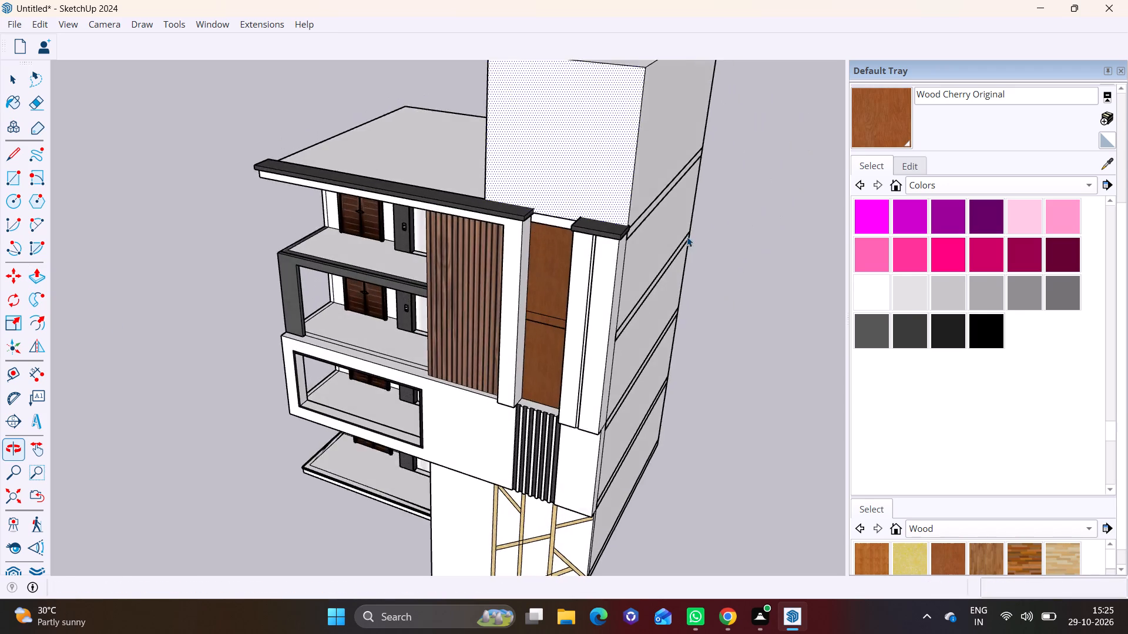
scroll(478, 257, "down", 6)
middle_click_drag(432, 325, 542, 235)
middle_click_drag(505, 234, 432, 427, "shift")
middle_click_drag(448, 422, 615, 381)
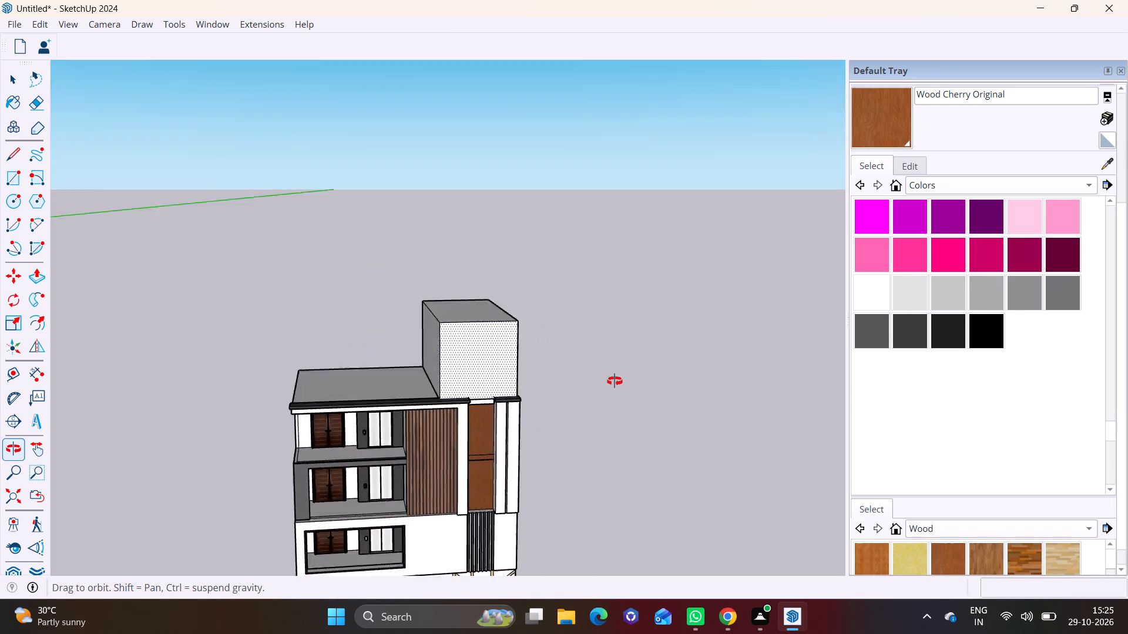
middle_click_drag(615, 381, 722, 322)
scroll(519, 280, "up", 3)
middle_click_drag(478, 337, 405, 449)
scroll(477, 343, "up", 1)
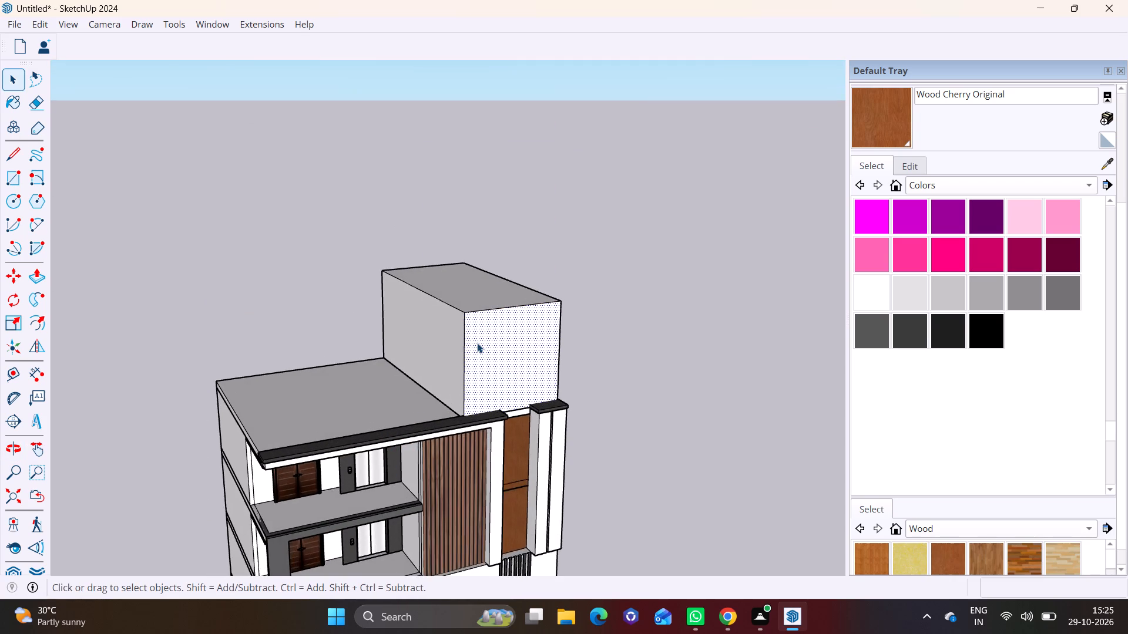
scroll(477, 342, "up", 3)
left_click(423, 335)
left_click(31, 271)
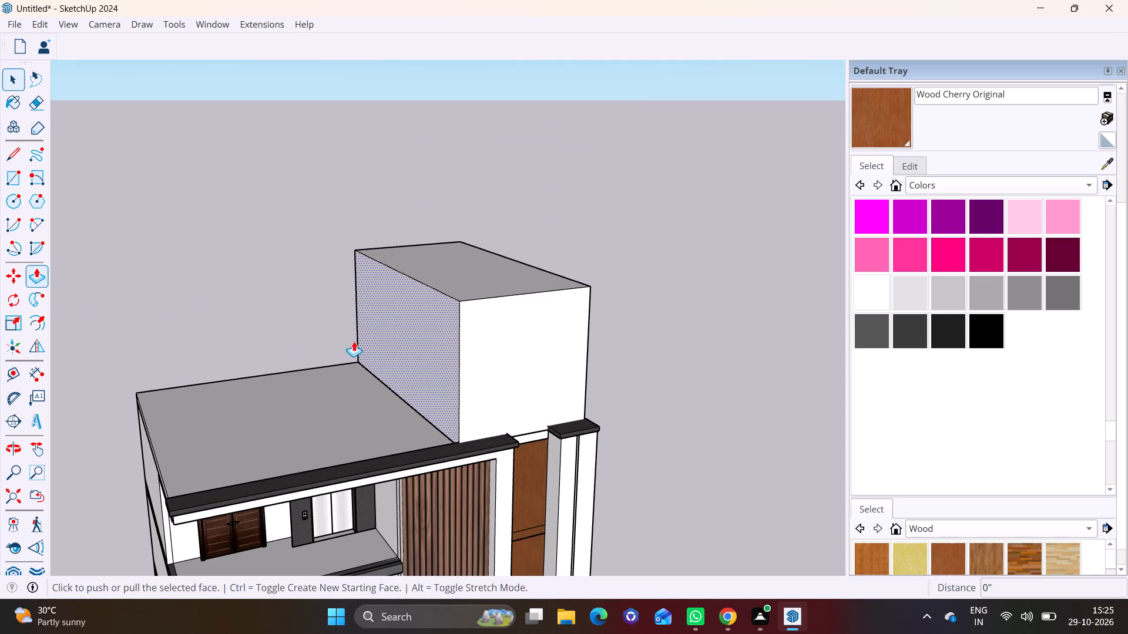
left_click(421, 339)
left_click(394, 343)
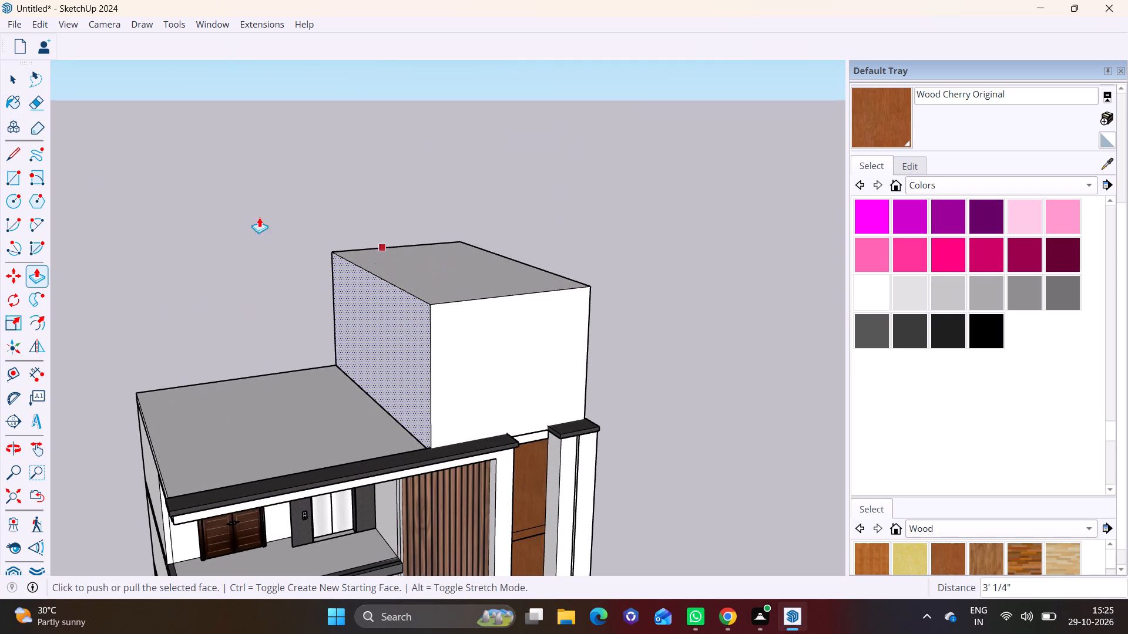
Lower the rooftop block's top face by about 3' 2" with Push/Pull.
left_click(11, 76)
left_click(445, 272)
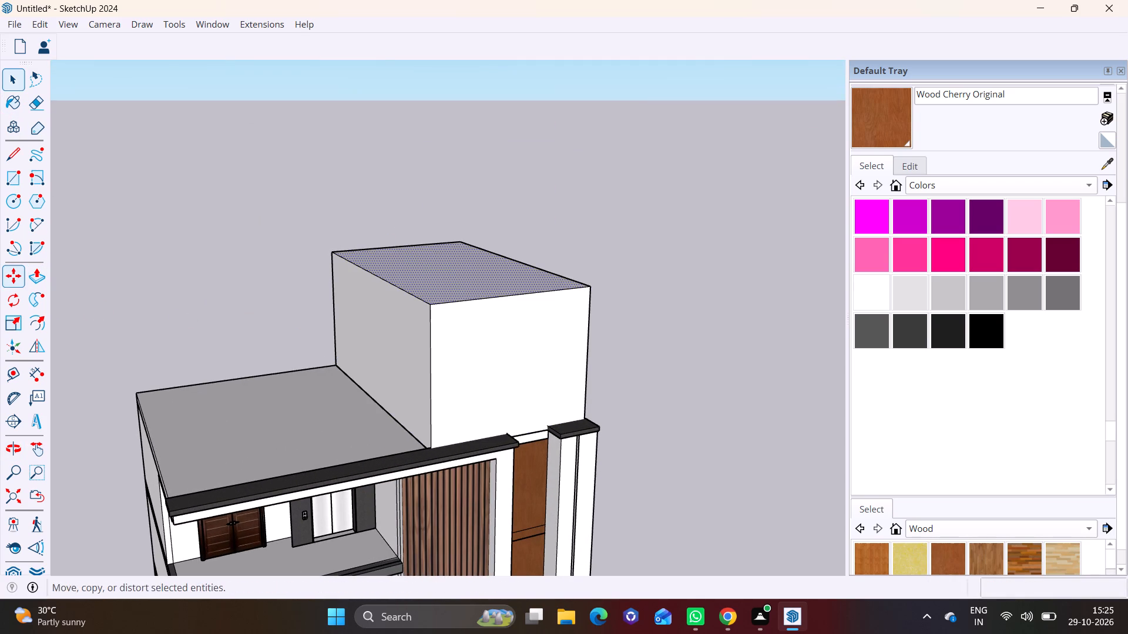
left_click(31, 275)
left_click(441, 283)
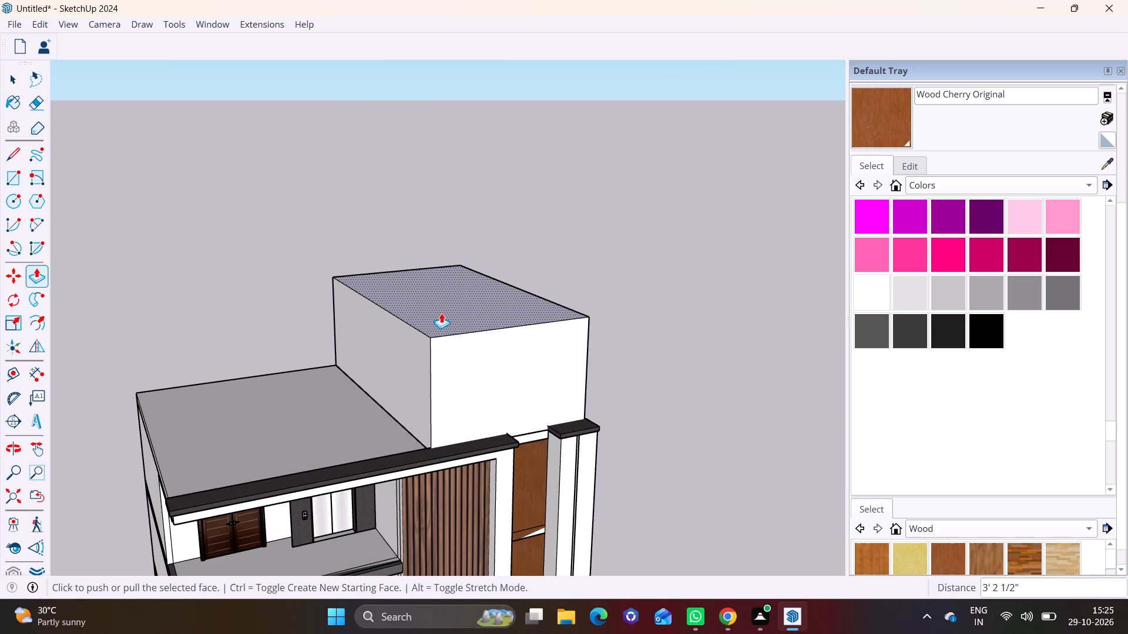
left_click(441, 313)
key("space")
left_click(673, 410)
Extrude the rooftop block's top face upward about 1' 6" from a new starting face to form a roof slab.
middle_click_drag(564, 486, 496, 362)
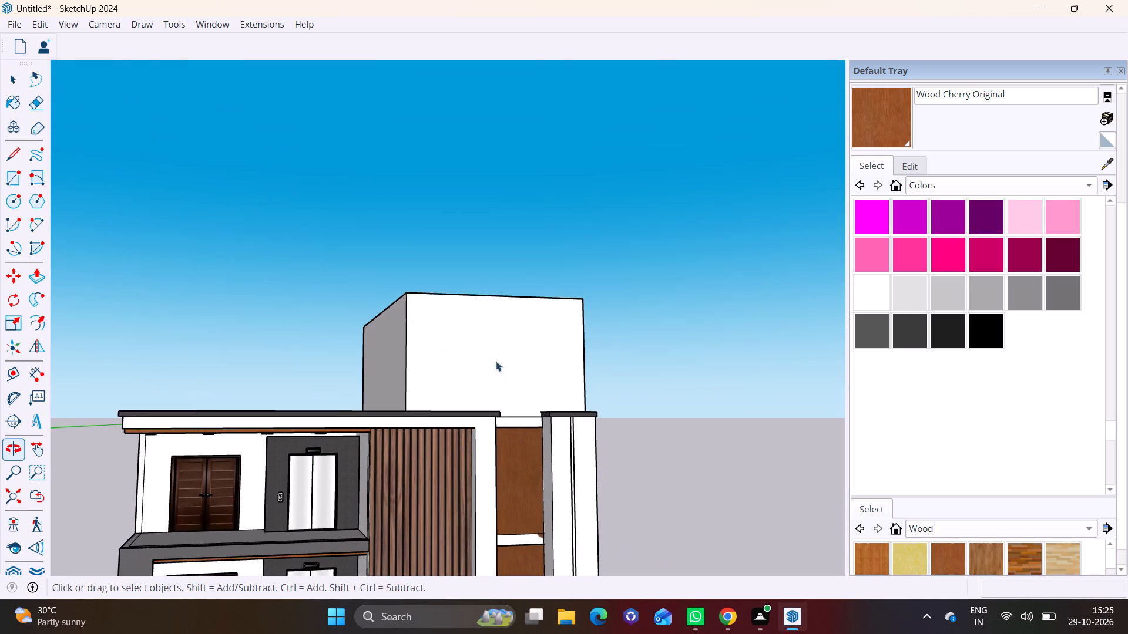
scroll(474, 382, "down", 3)
middle_click_drag(488, 385, 461, 584)
middle_click_drag(501, 361, 455, 474)
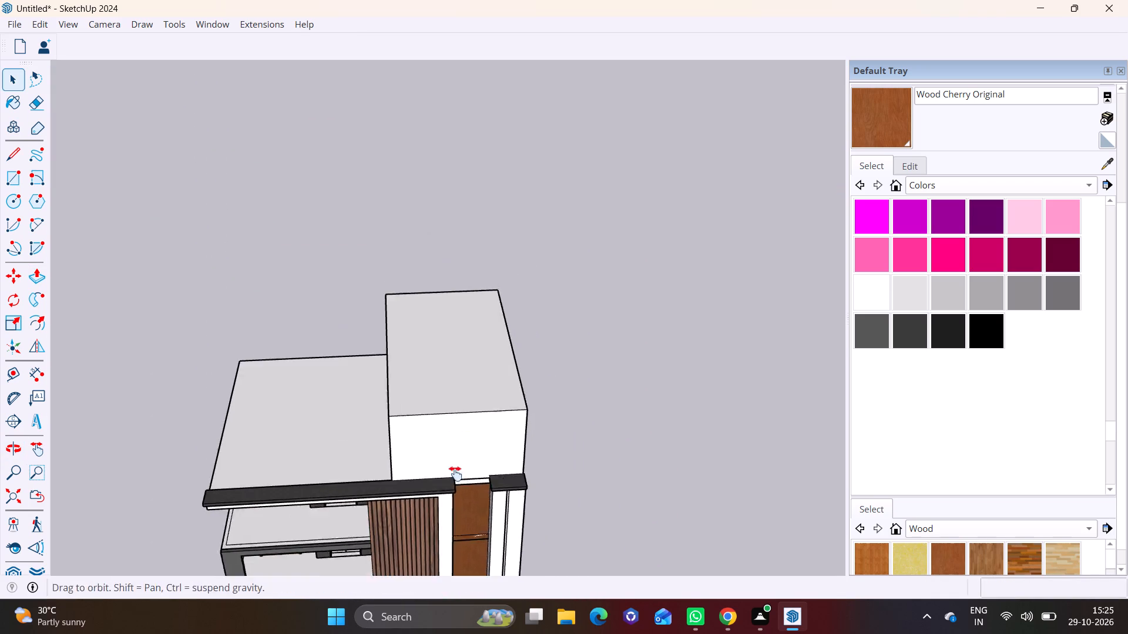
middle_click_drag(455, 474, 452, 482)
scroll(452, 436, "up", 5)
left_click(462, 429)
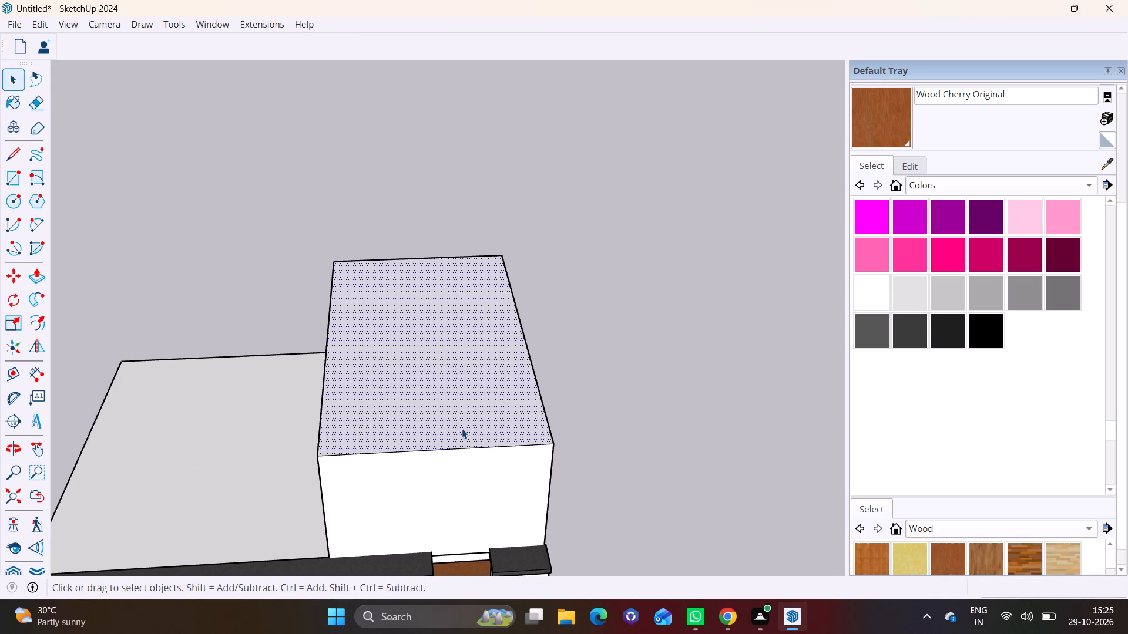
left_click(30, 272)
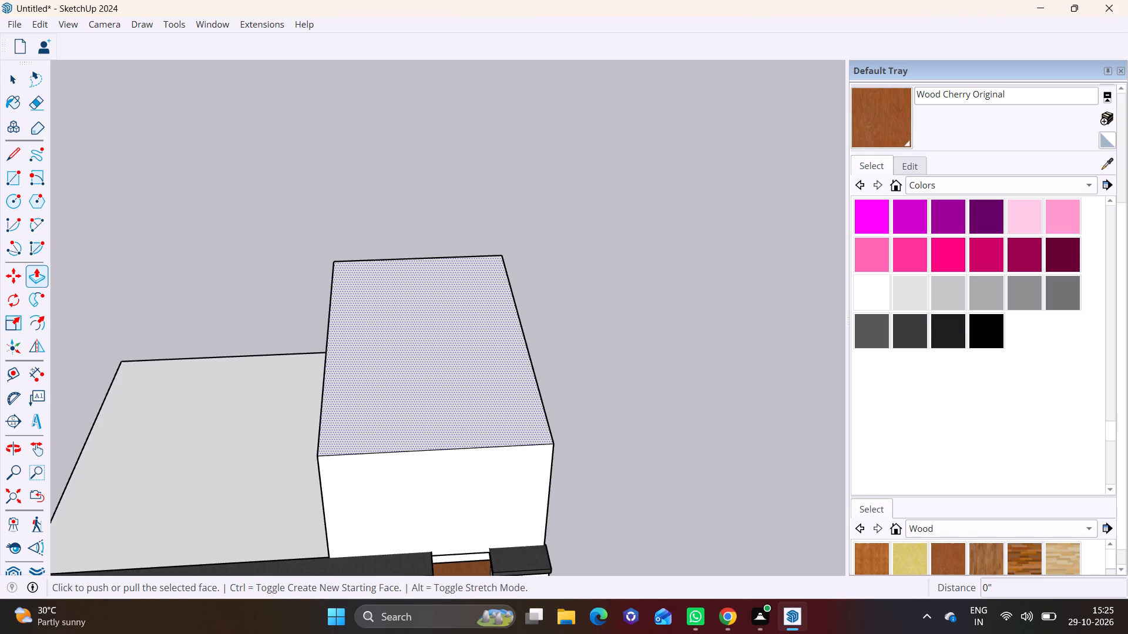
left_click(423, 384)
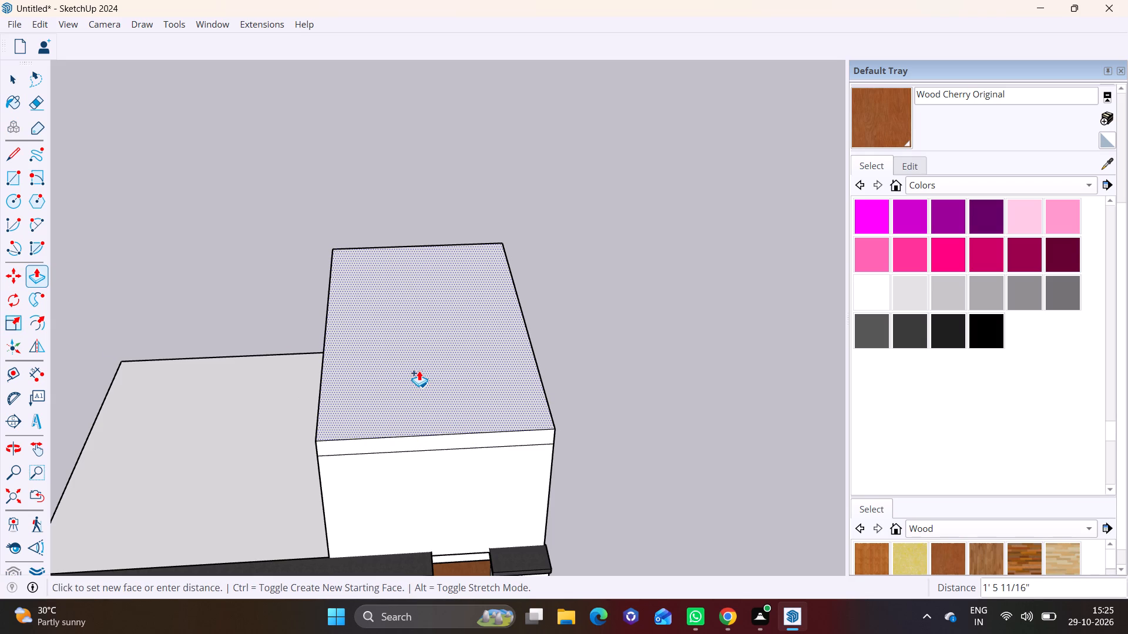
left_click(419, 370)
Pull the roof slab's side face out about 11' 11" as an overhang above the open roof area.
middle_click_drag(520, 386, 660, 346)
scroll(348, 433, "up", 4)
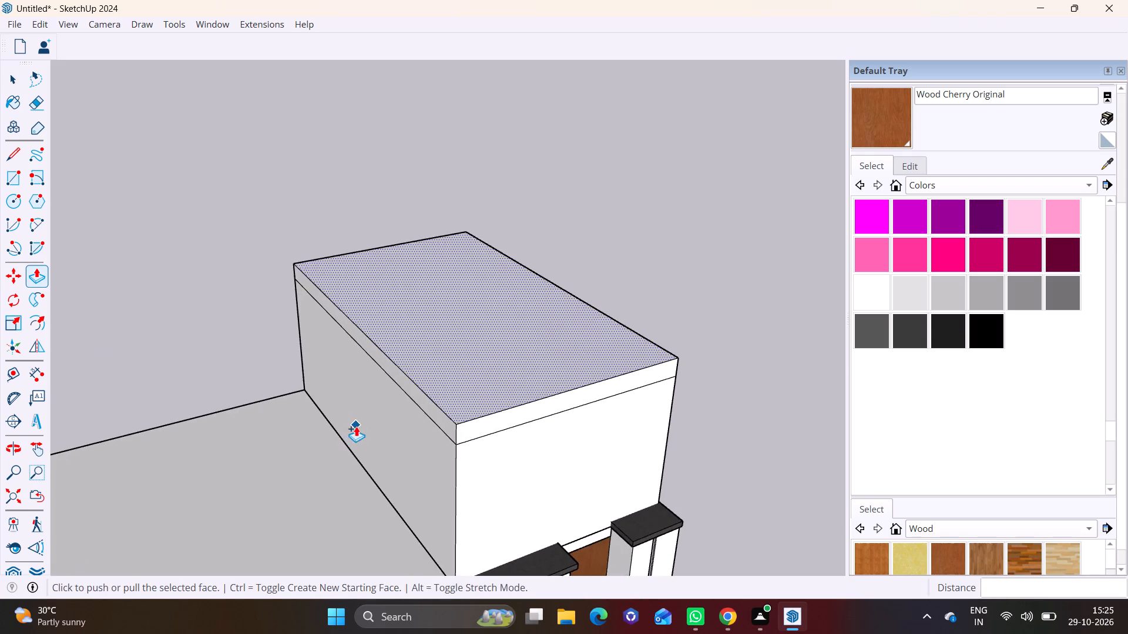
scroll(356, 426, "up", 1)
left_click(10, 80)
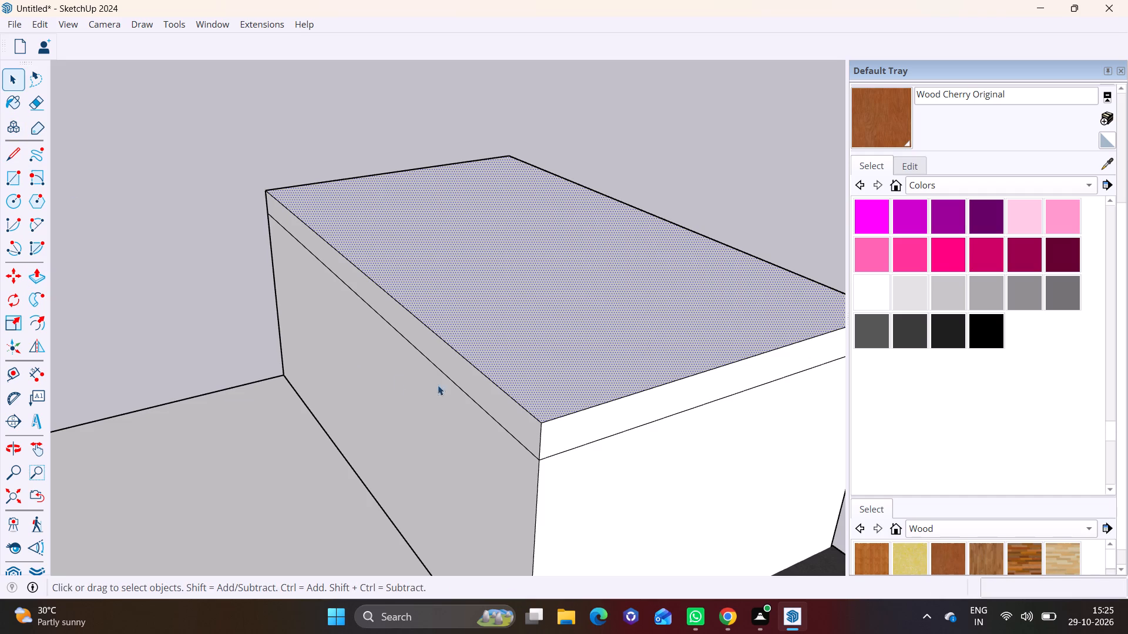
left_click(469, 385)
left_click(31, 274)
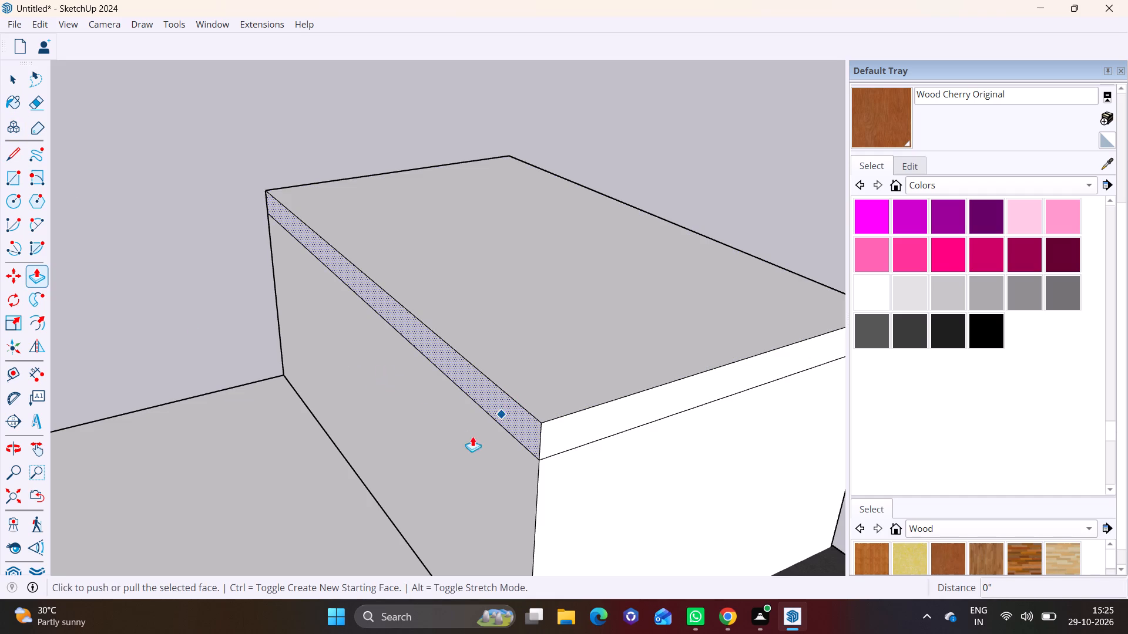
left_click(509, 419)
scroll(327, 441, "down", 7)
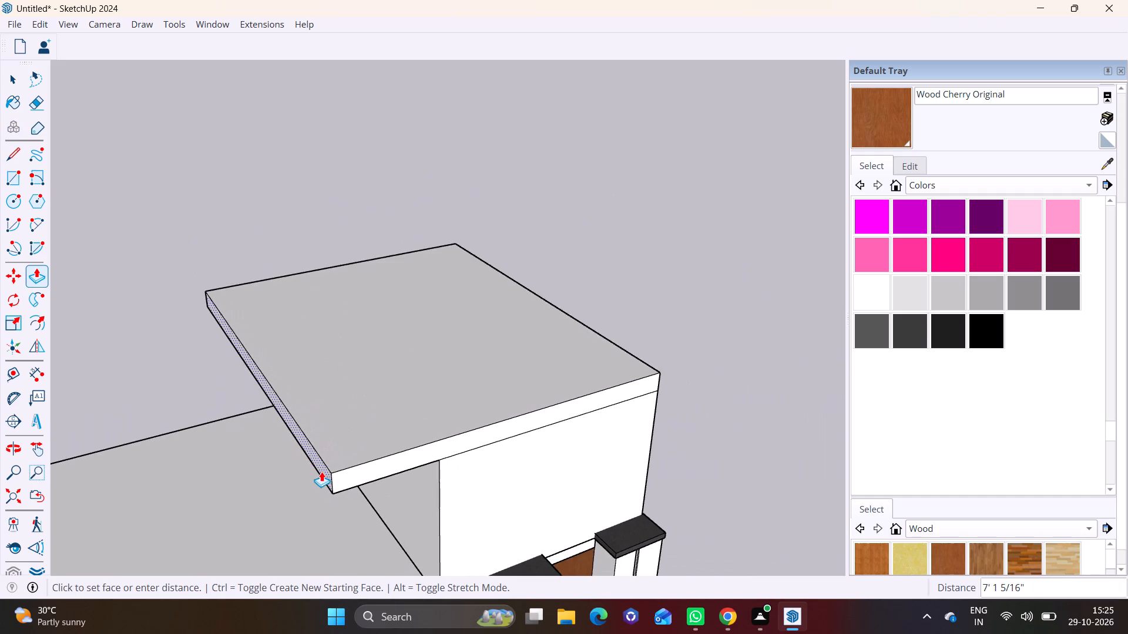
middle_click_drag(317, 473, 229, 260)
left_click(158, 272)
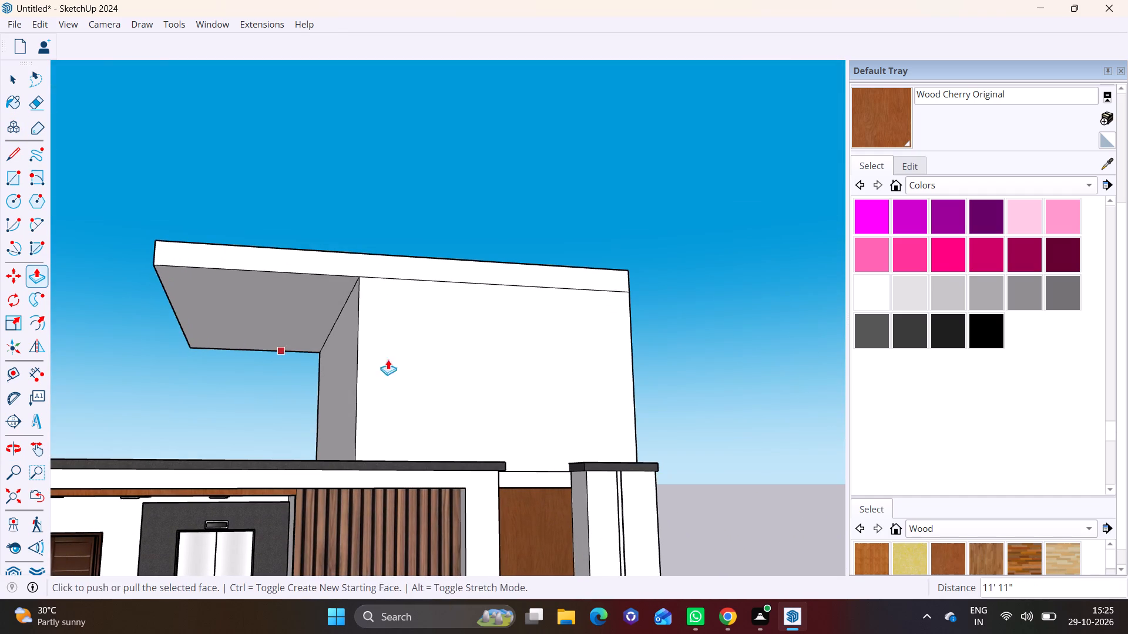
Pull the roof slab's front face forward about 2' 8" beyond the block's front wall.
middle_click_drag(390, 359, 452, 501)
key("space")
left_click(399, 313)
left_click(38, 274)
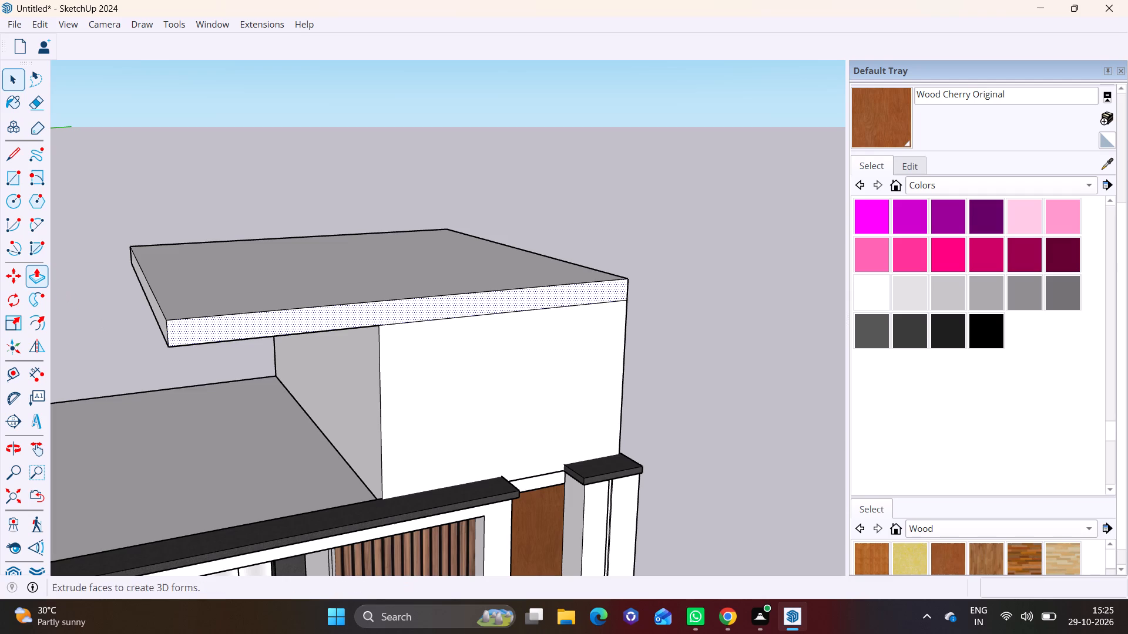
left_click(332, 318)
left_click(347, 326)
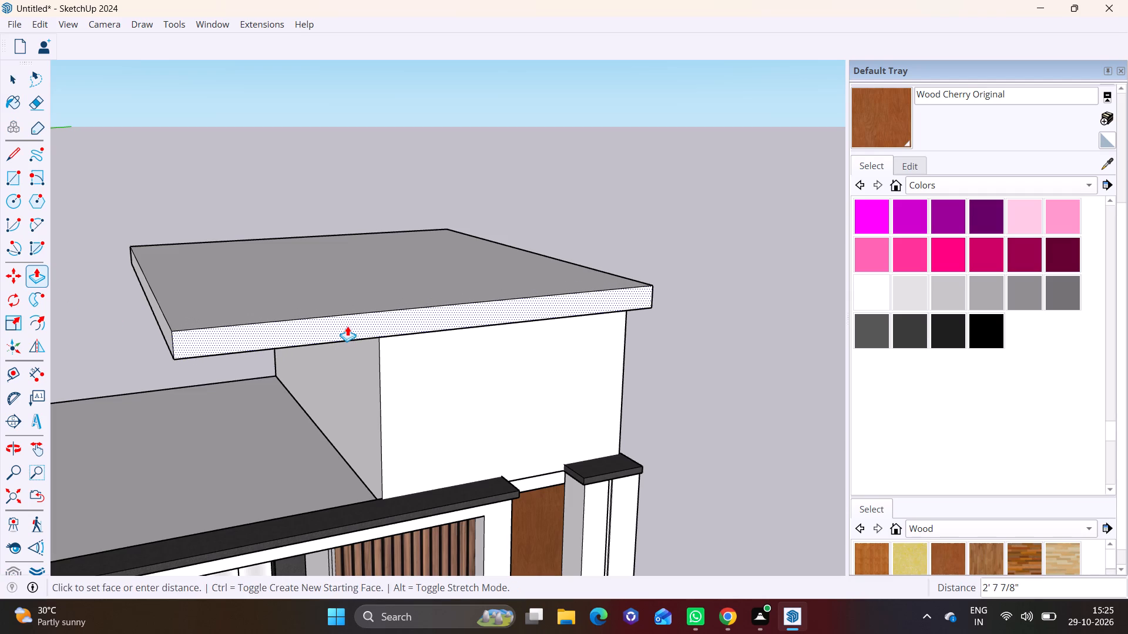
key("space")
left_click(654, 451)
Erase the short edge dividing the slab's underside between the side and front overhangs.
middle_click_drag(656, 451, 538, 324)
scroll(538, 324, "down", 4)
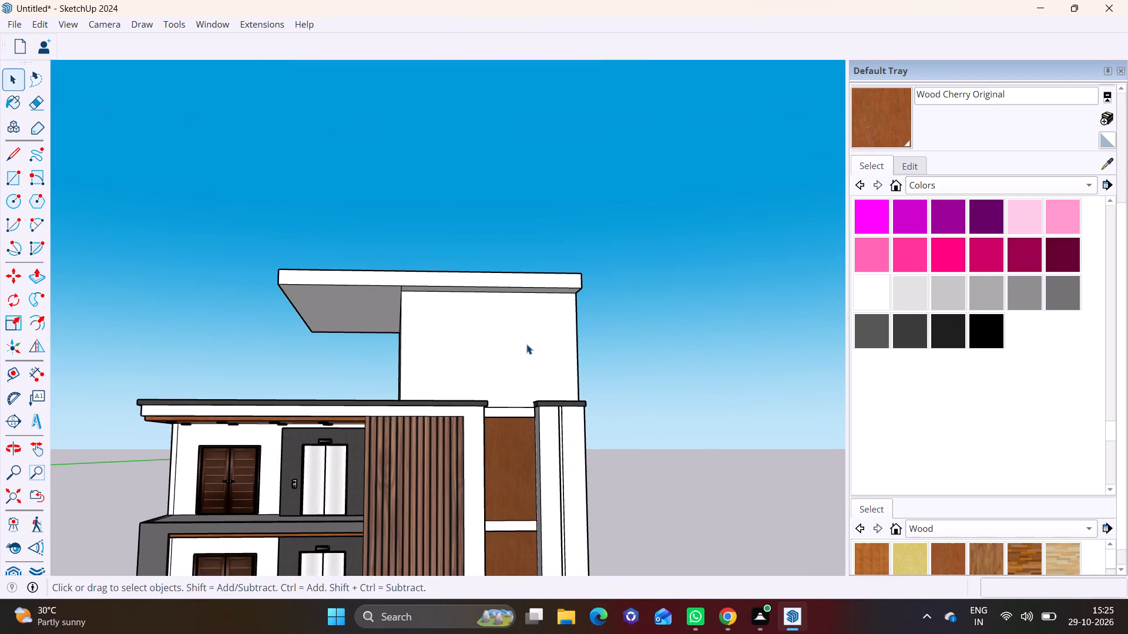
scroll(526, 344, "down", 2)
scroll(490, 210, "up", 8)
middle_click_drag(390, 336, 448, 238)
scroll(407, 286, "up", 3)
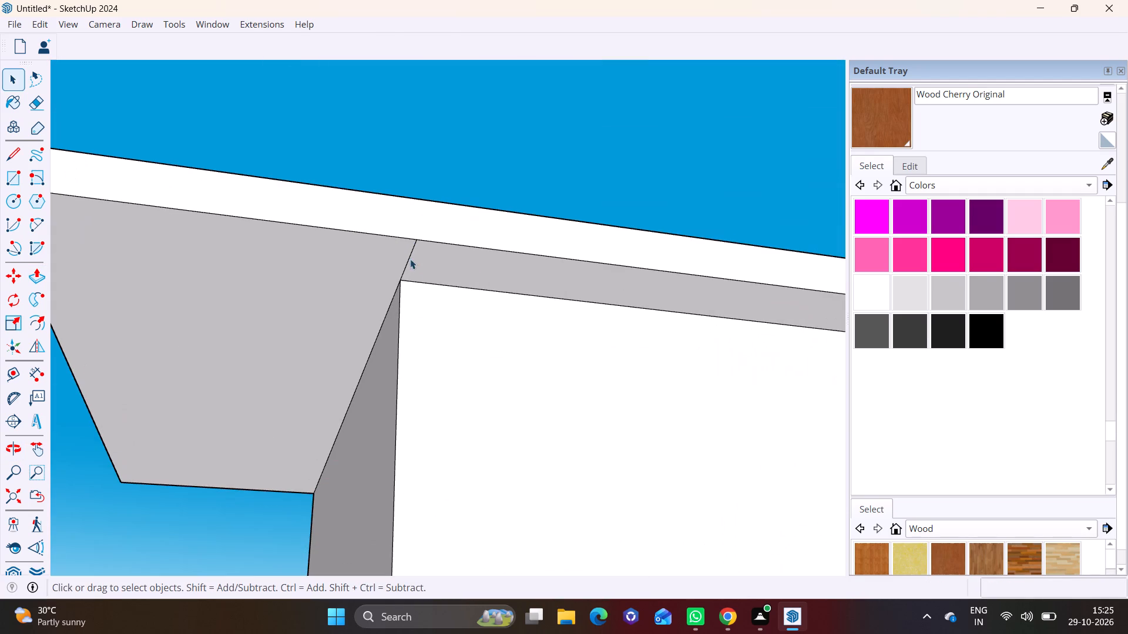
left_click(408, 259)
right_click(411, 255)
left_click(458, 279)
Extrude the slab's front face about 10 5/8" from a new starting face to form a front edge band.
scroll(419, 363, "down", 9)
middle_click_drag(430, 366, 432, 330, "shift")
scroll(432, 330, "down", 1)
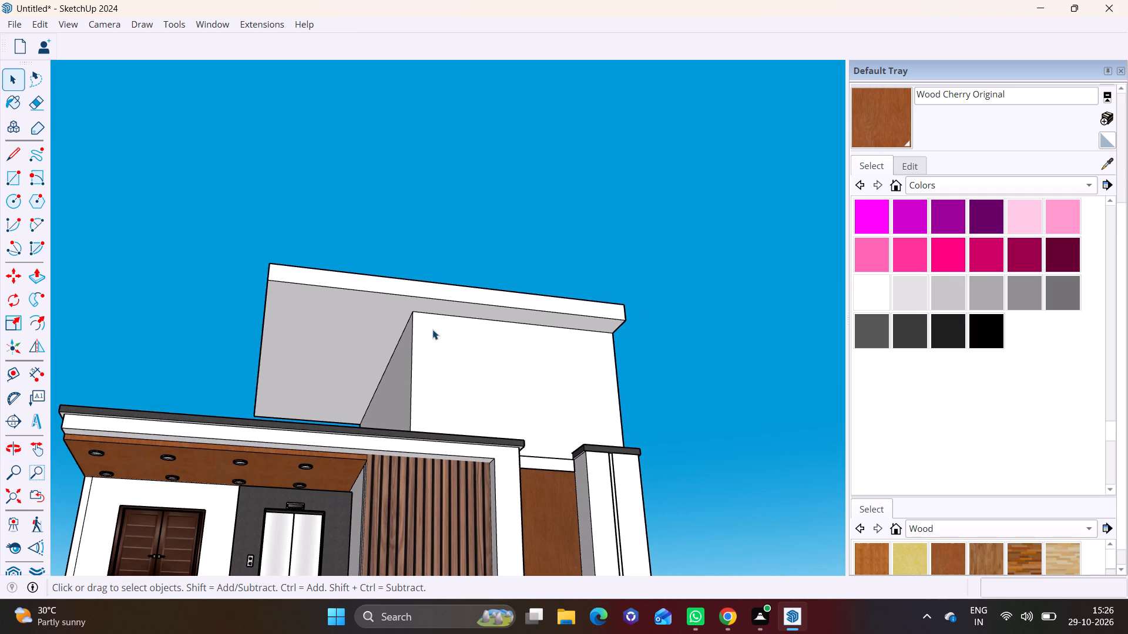
scroll(432, 329, "down", 3)
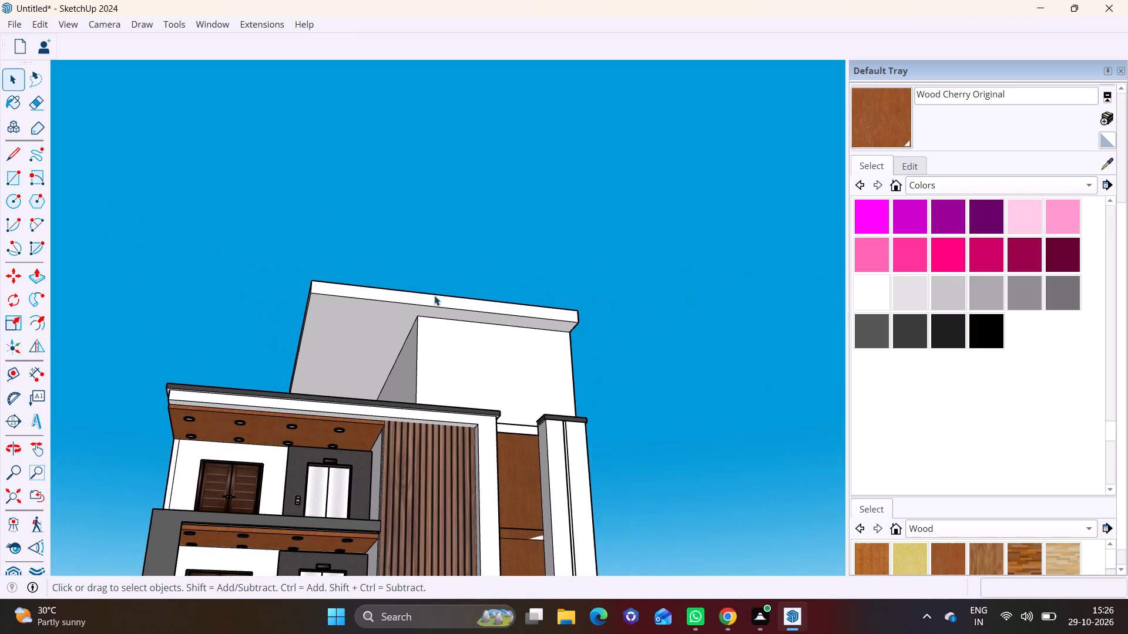
middle_click_drag(434, 295, 488, 445)
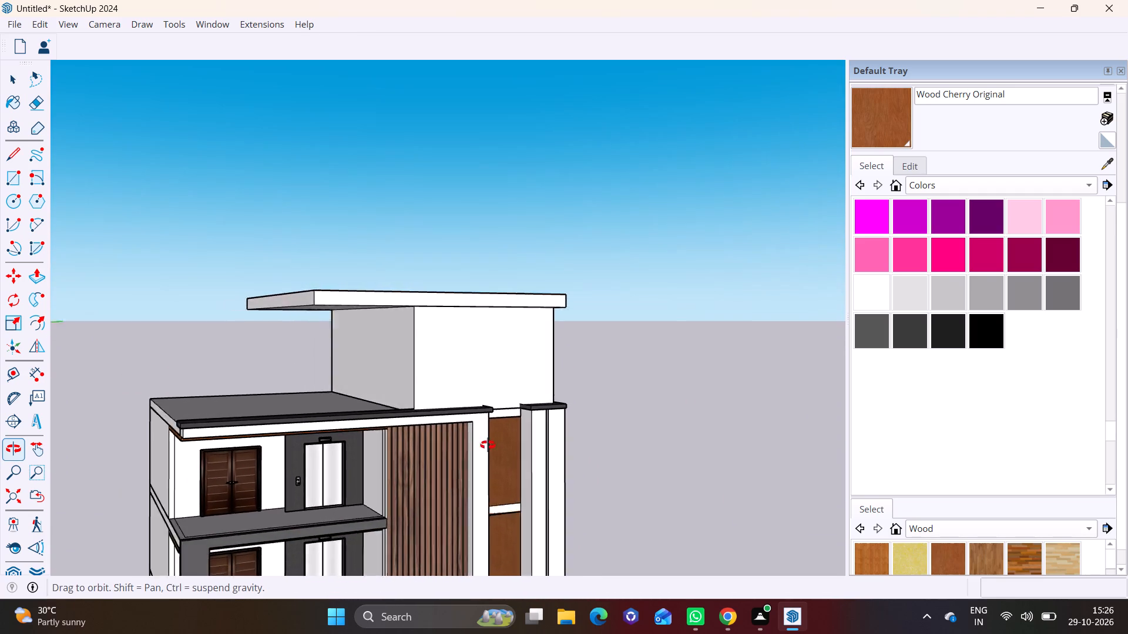
middle_click_drag(488, 445, 373, 423)
scroll(303, 303, "up", 5)
middle_click_drag(377, 290, 700, 314)
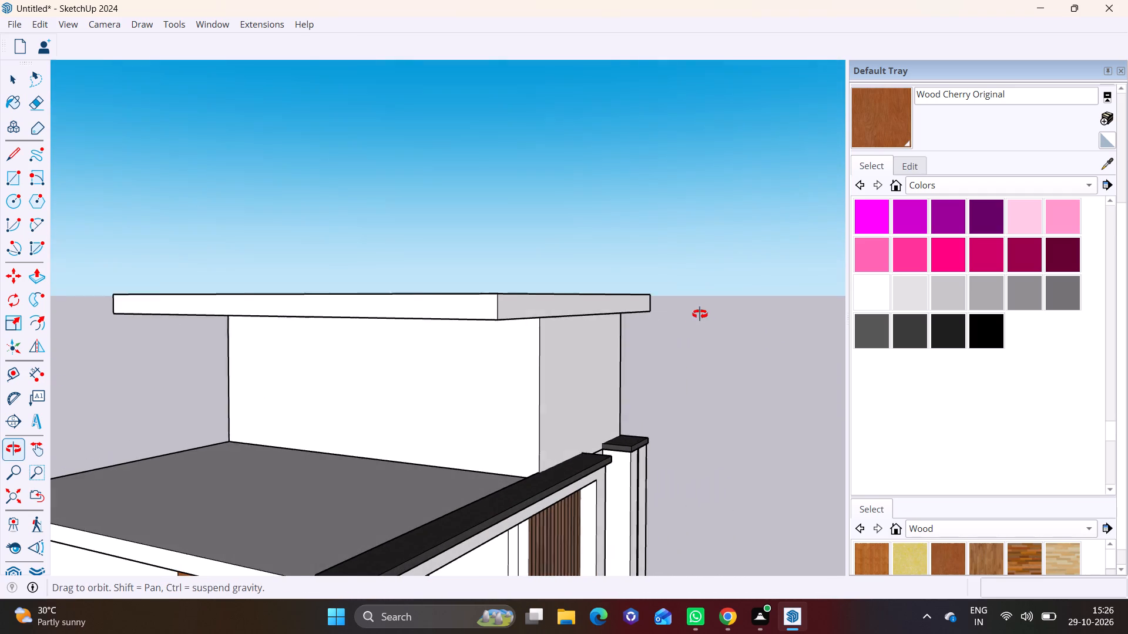
middle_click_drag(700, 314, 703, 312)
left_click(542, 305)
left_click(41, 277)
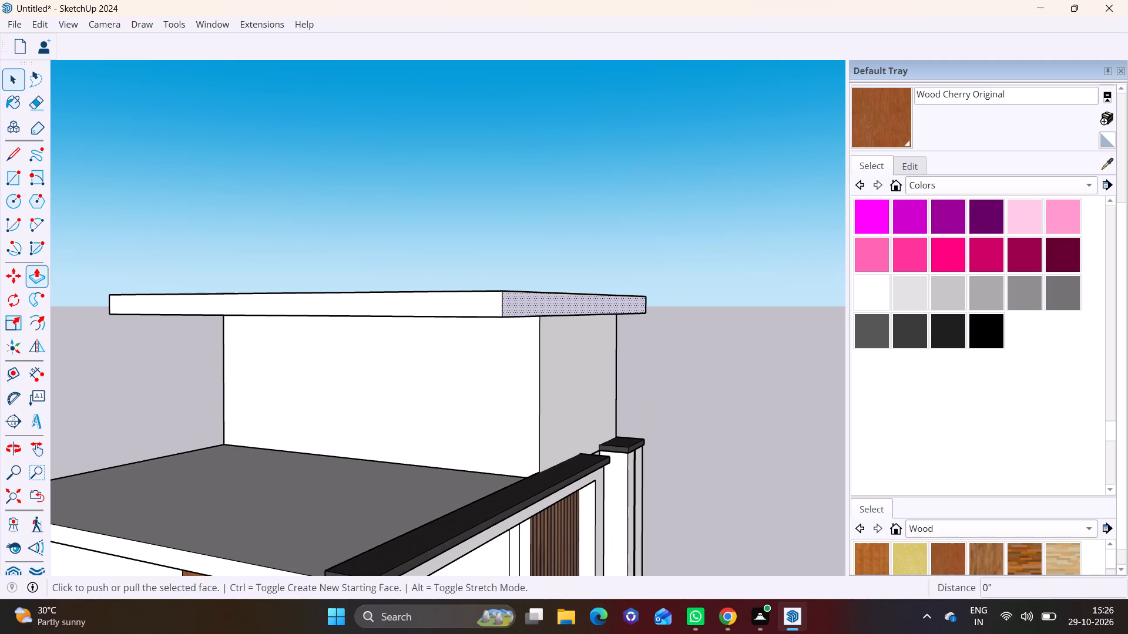
left_click(533, 303)
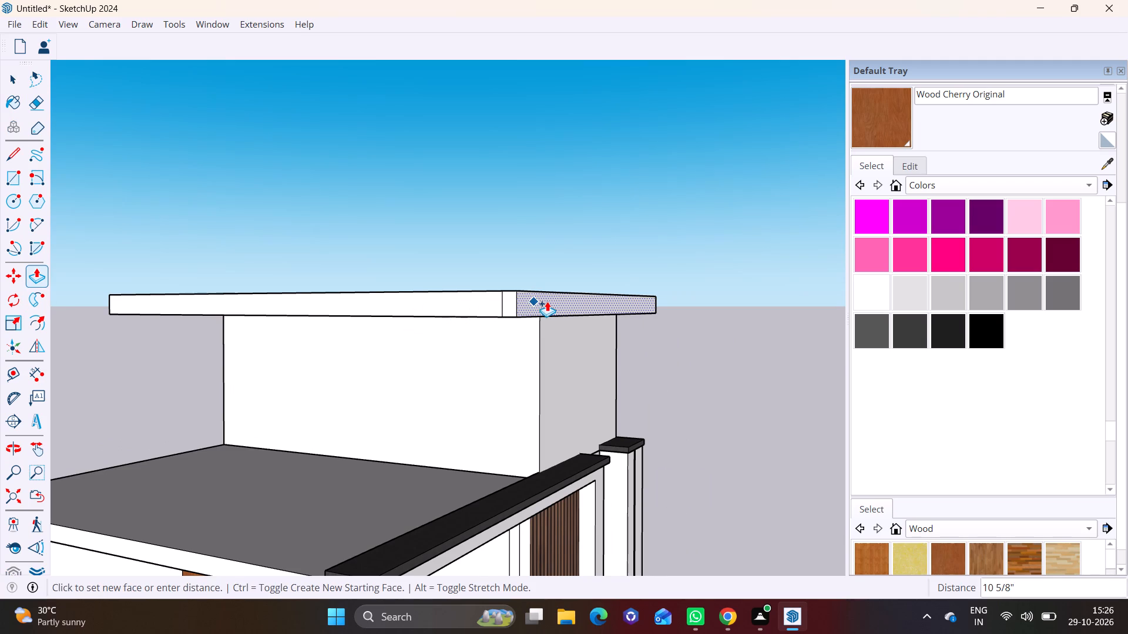
left_click(546, 301)
key("space")
Extrude the slab's overhanging side face about 5 13/16" from a new starting face to form a side edge band.
left_click(461, 303)
left_click(33, 275)
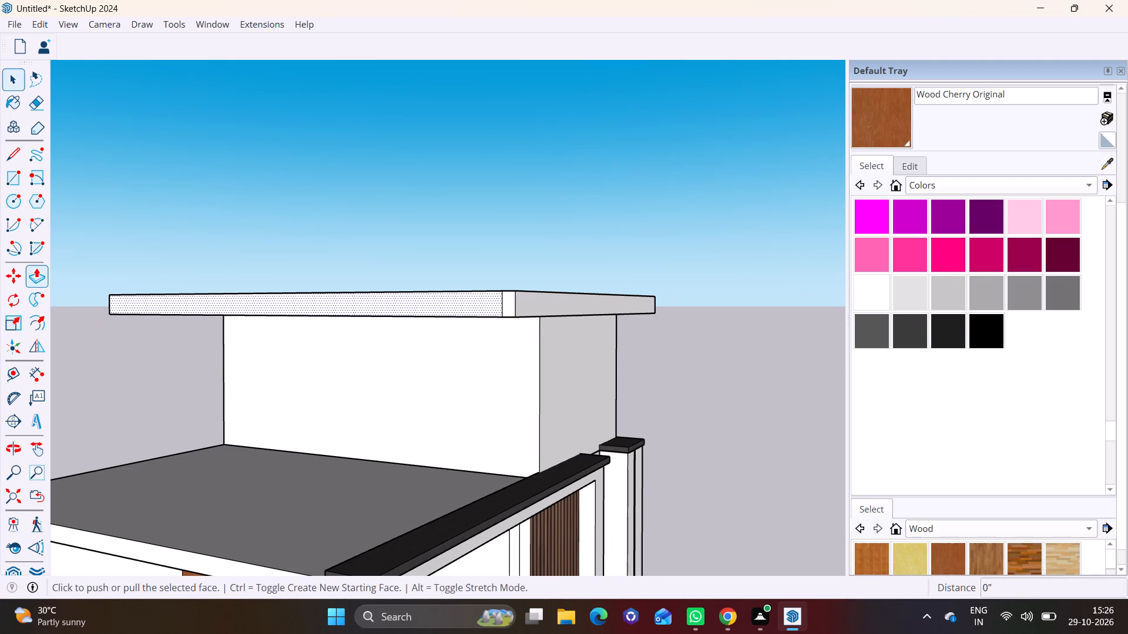
middle_click_drag(356, 333, 152, 430)
left_click(272, 382)
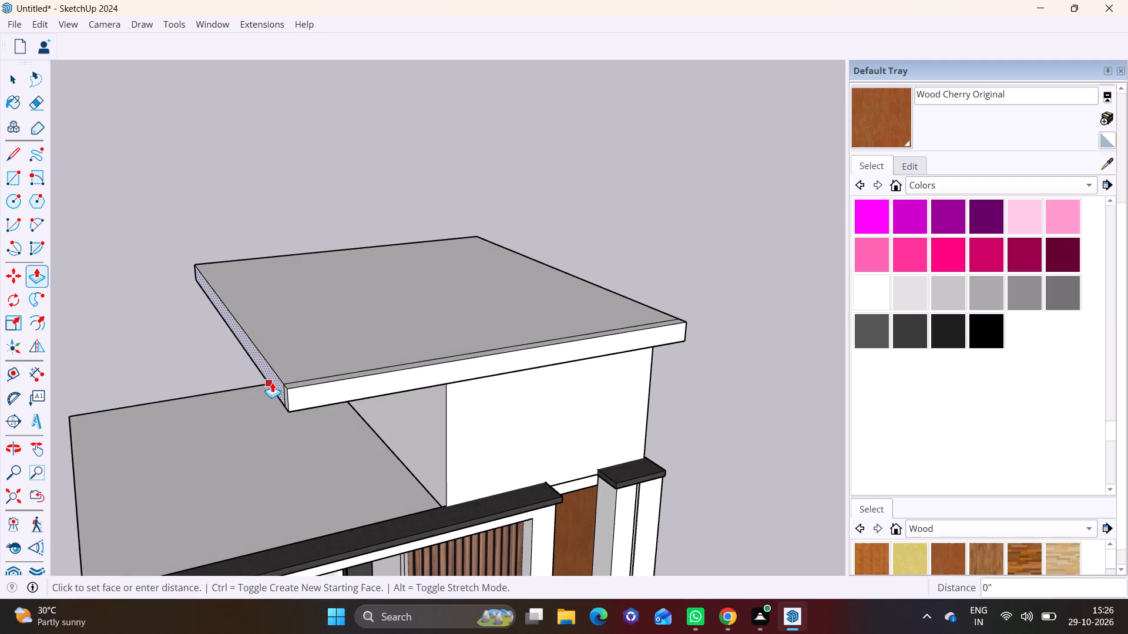
left_click(261, 382)
scroll(277, 395, "up", 4)
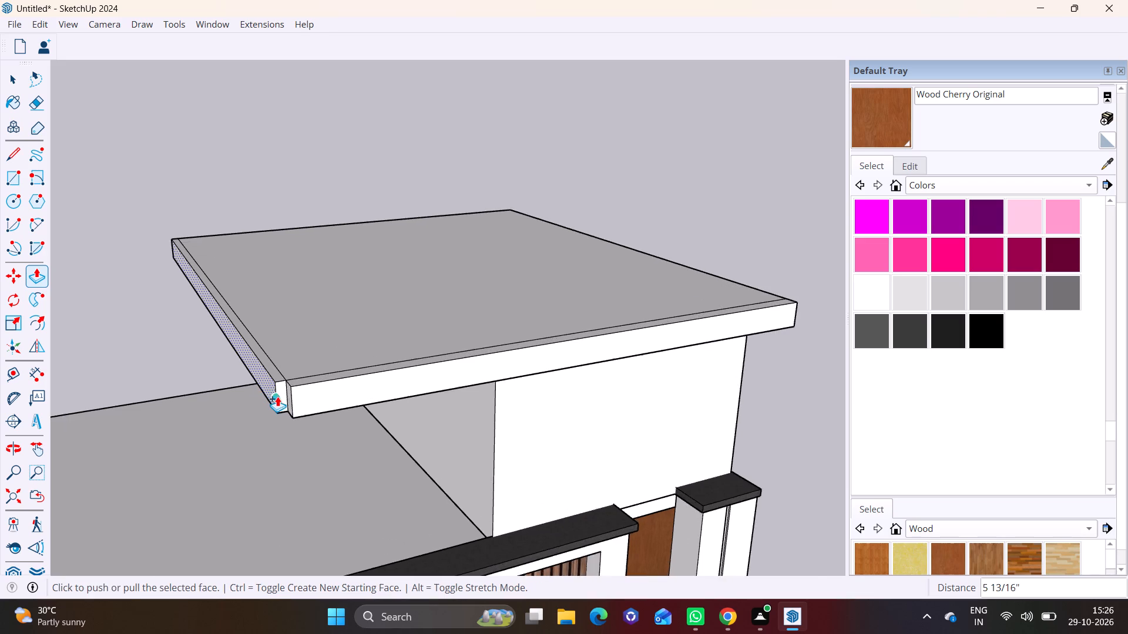
scroll(277, 396, "up", 10)
key("space")
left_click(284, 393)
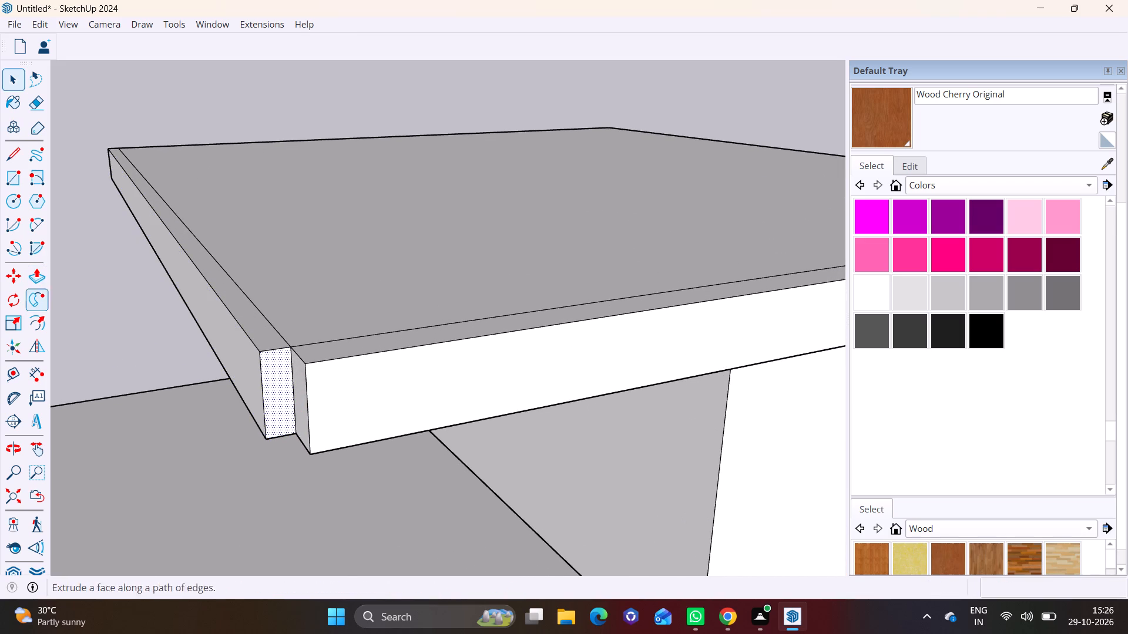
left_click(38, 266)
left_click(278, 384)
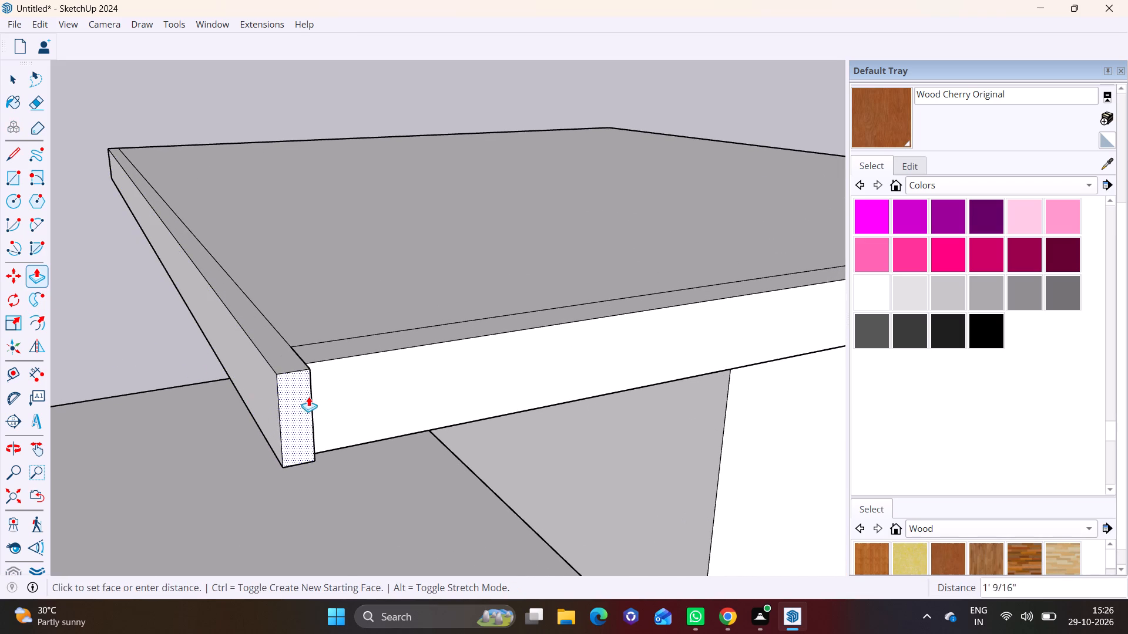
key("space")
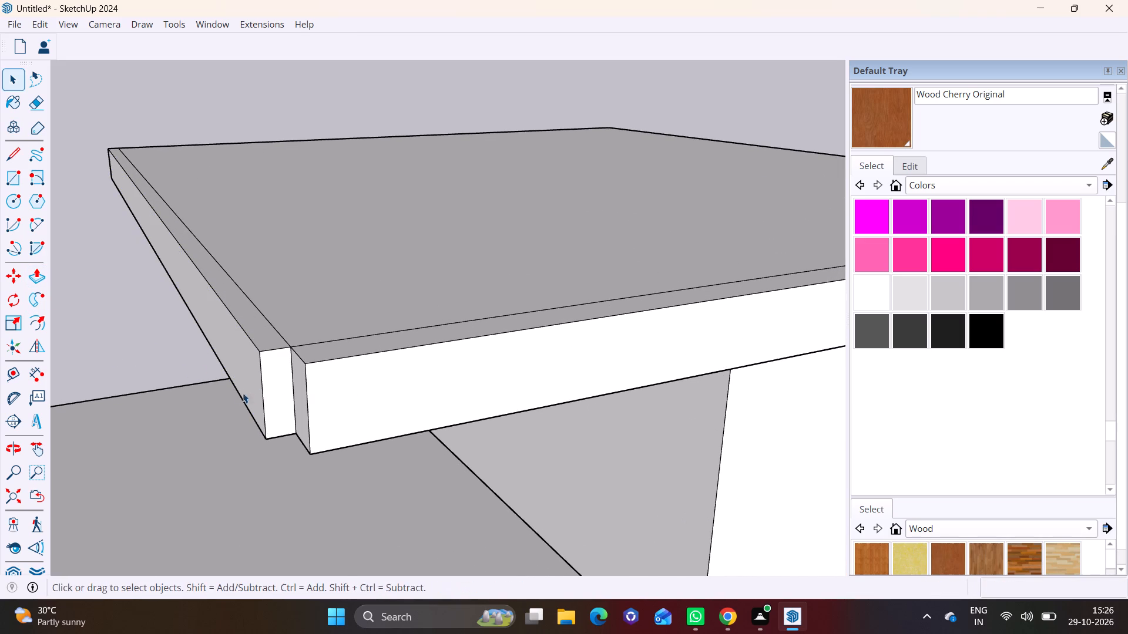
Extend the front band's end face 5 13/16" to meet the side band's outer face and fill the corner notch.
scroll(236, 393, "up", 1)
middle_click_drag(236, 393, 413, 401)
left_click(357, 410)
left_click(38, 267)
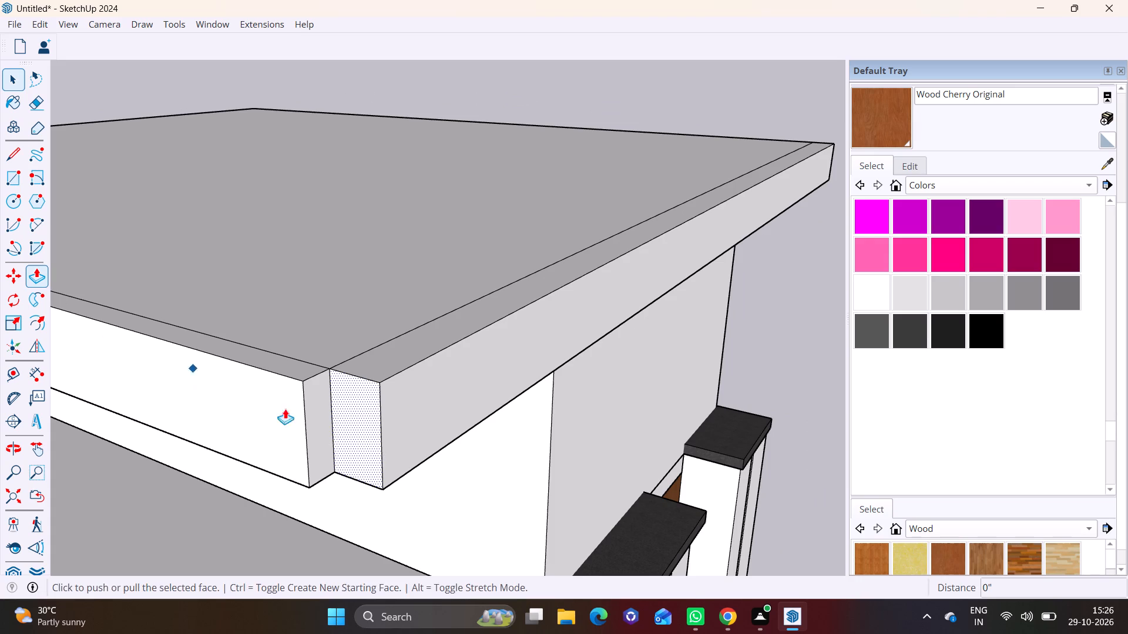
left_click(357, 411)
left_click(295, 379)
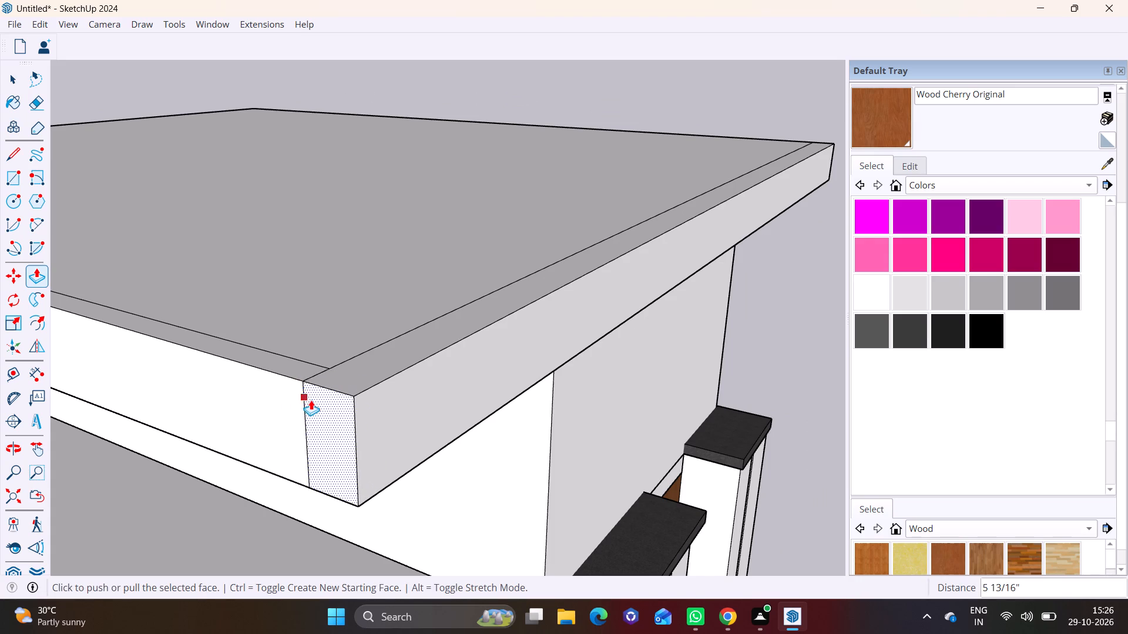
Paint the faces of the roof slab's front and side edge bands, including the corner end face, with Color M08.
scroll(311, 400, "down", 14)
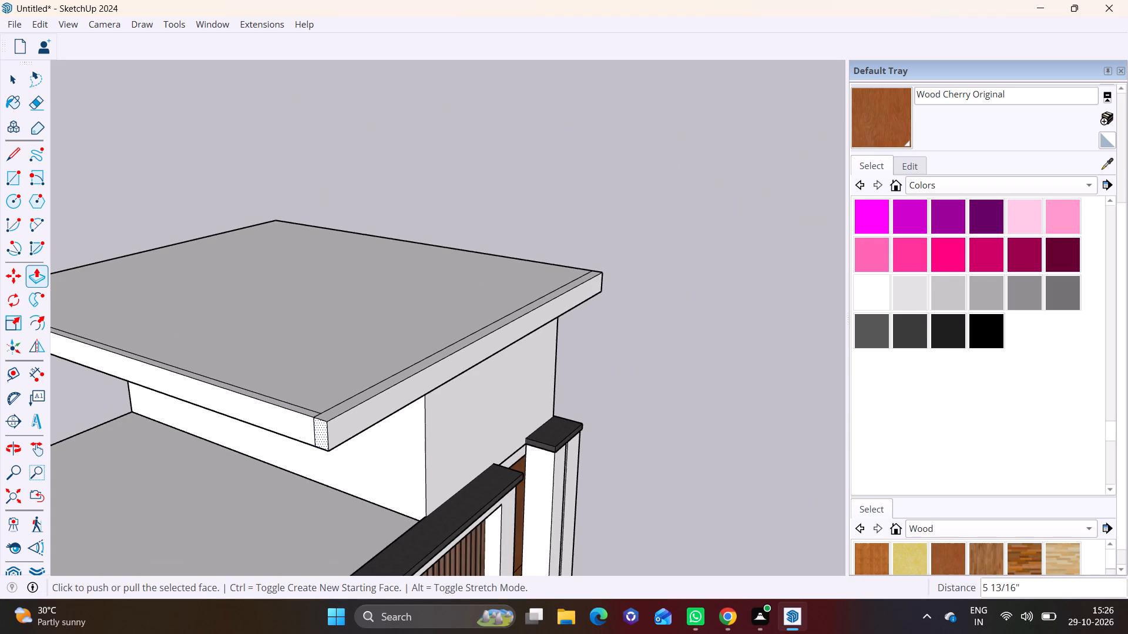
left_click(957, 328)
left_click(391, 404)
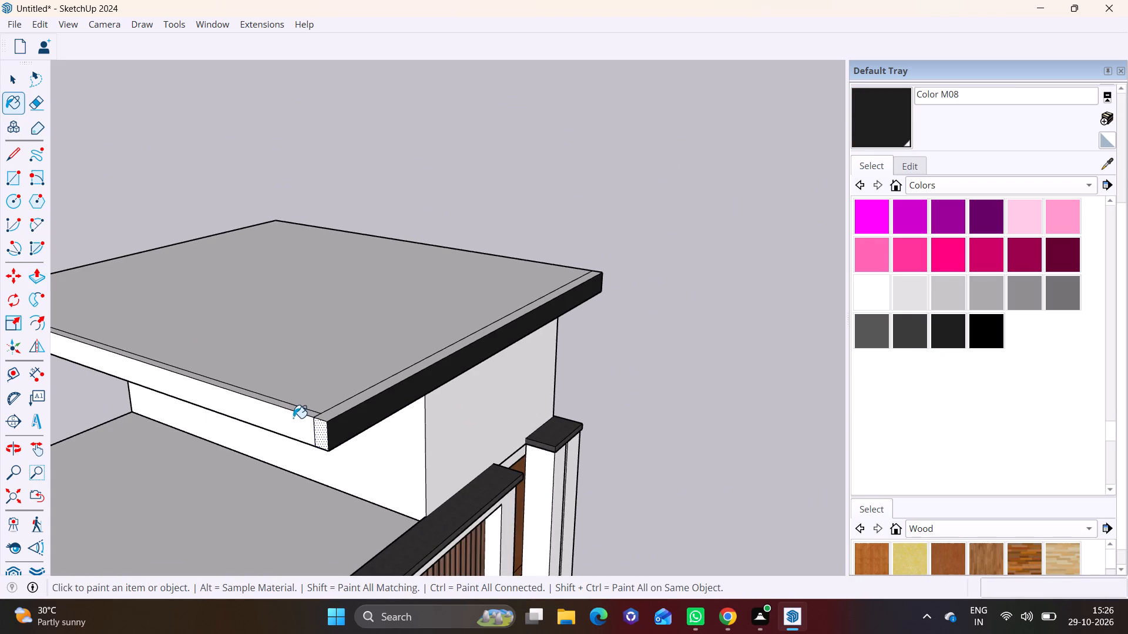
left_click(293, 418)
left_click(324, 426)
left_click(326, 412)
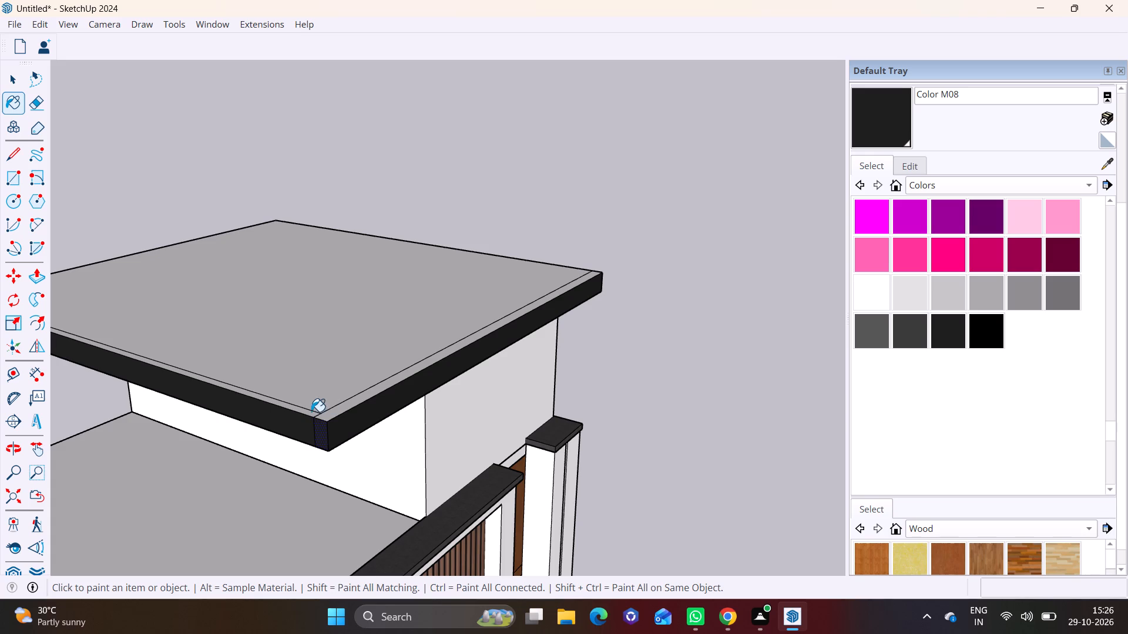
left_click(311, 412)
left_click(312, 414)
left_click(330, 417)
Paint the underside strips of the slab's side and front edge bands with Color M08.
middle_click_drag(374, 426, 338, 137)
scroll(338, 137, "down", 1)
scroll(331, 162, "up", 2)
middle_click_drag(341, 151, 355, 468)
middle_click_drag(358, 440, 385, 351)
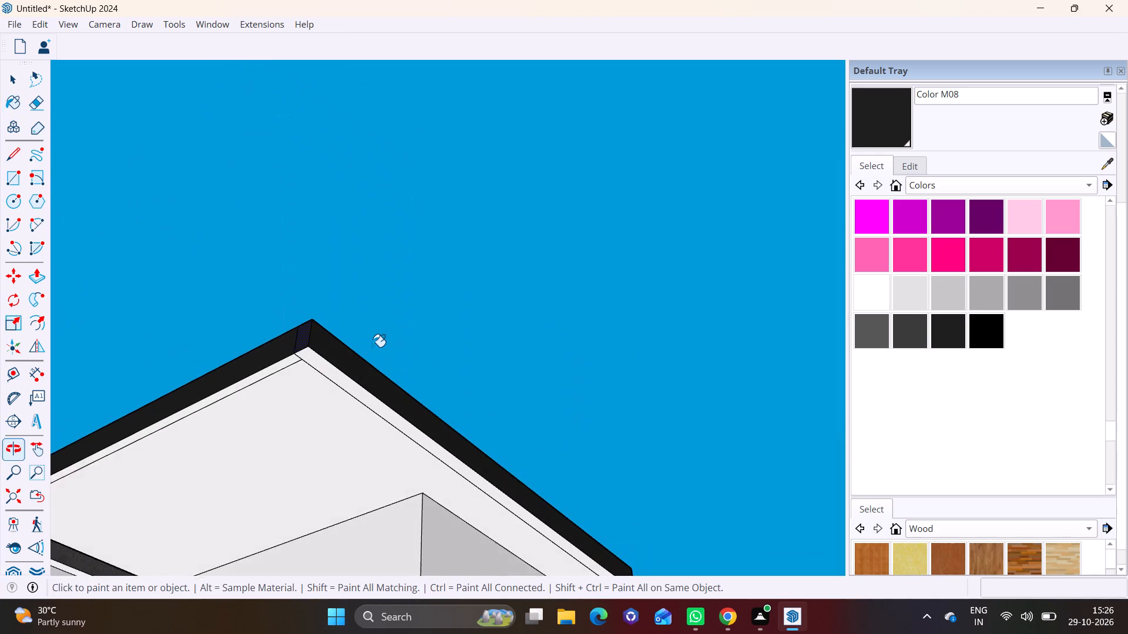
scroll(371, 347, "up", 3)
left_click(247, 369)
left_click(300, 363)
Paint the underside of the rooftop slab, inside the dark band, with Wood Cherry Original.
scroll(340, 454, "down", 3)
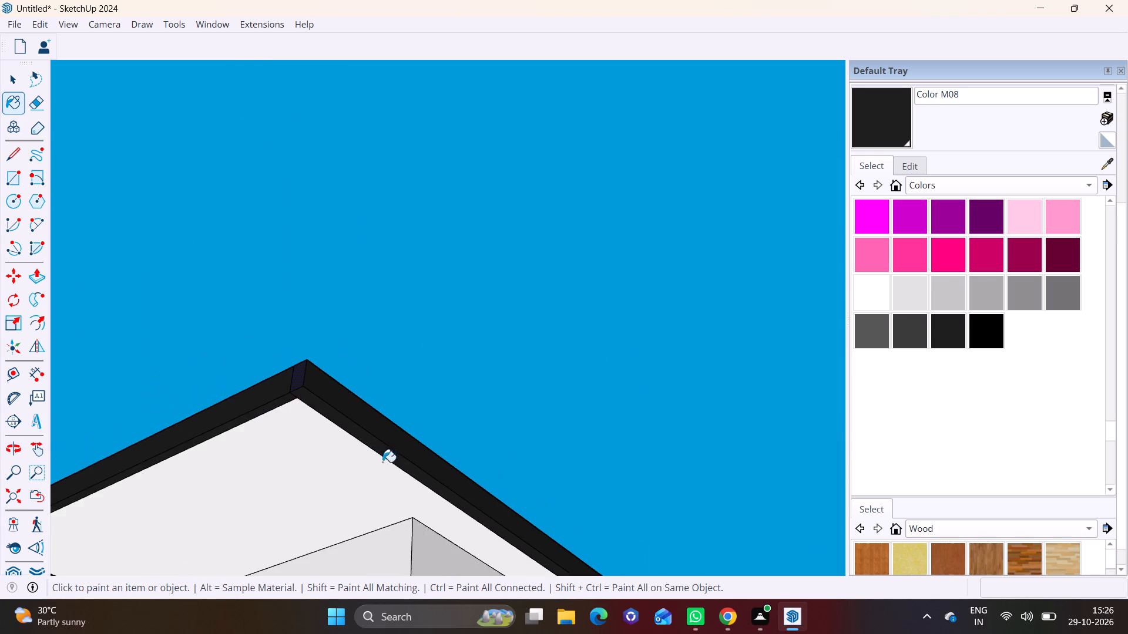
scroll(382, 462, "down", 4)
middle_click_drag(478, 400, 385, 321, "shift")
middle_click_drag(468, 420, 297, 368, "shift")
middle_click_drag(409, 454, 106, 416)
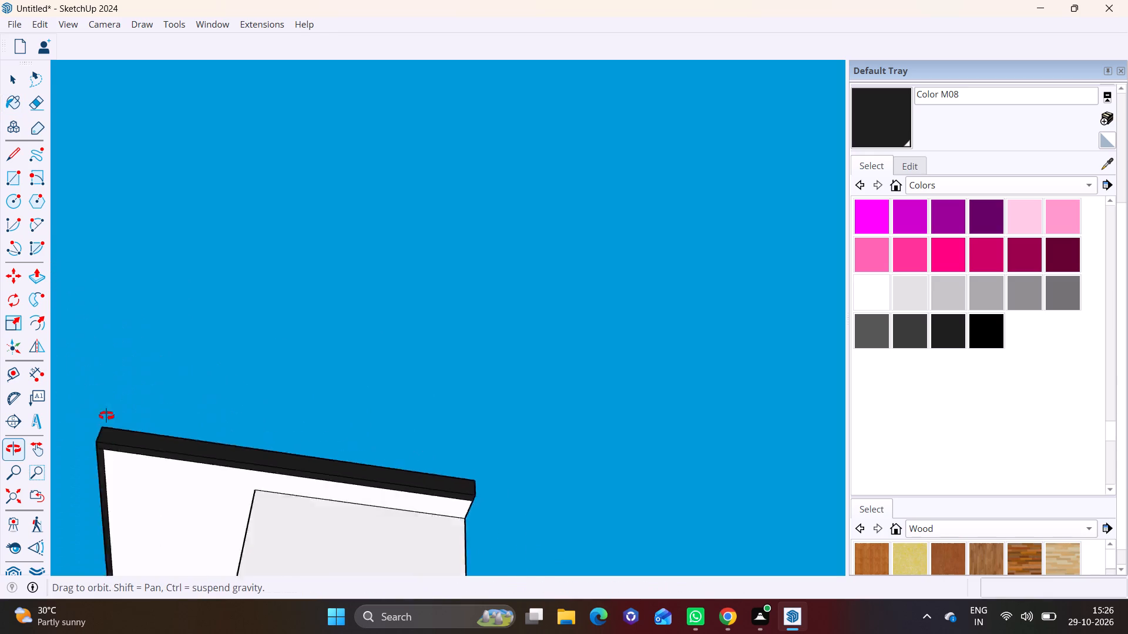
middle_click_drag(106, 416, 73, 420)
scroll(538, 471, "down", 9)
key("space")
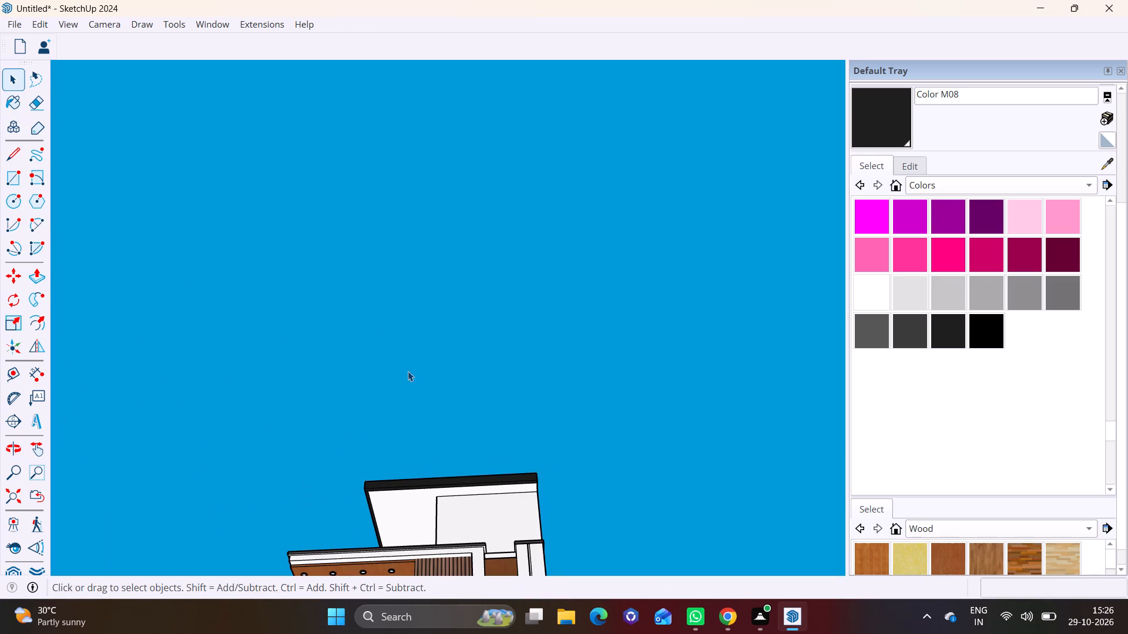
middle_click_drag(395, 361, 456, 357)
scroll(437, 429, "up", 5)
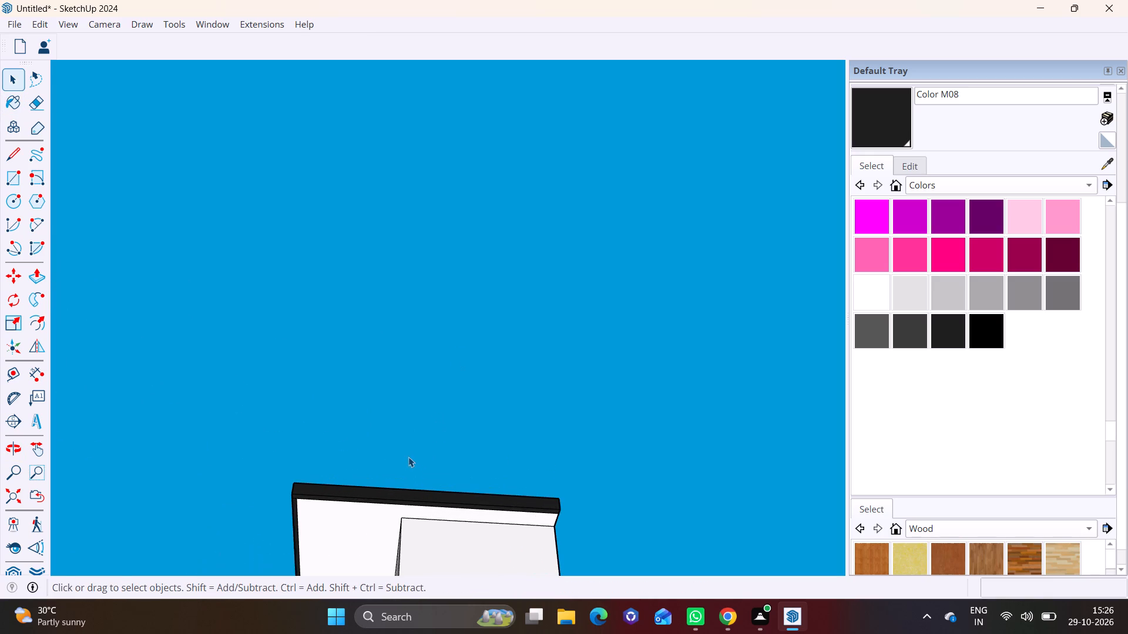
middle_click_drag(409, 467, 401, 376, "shift")
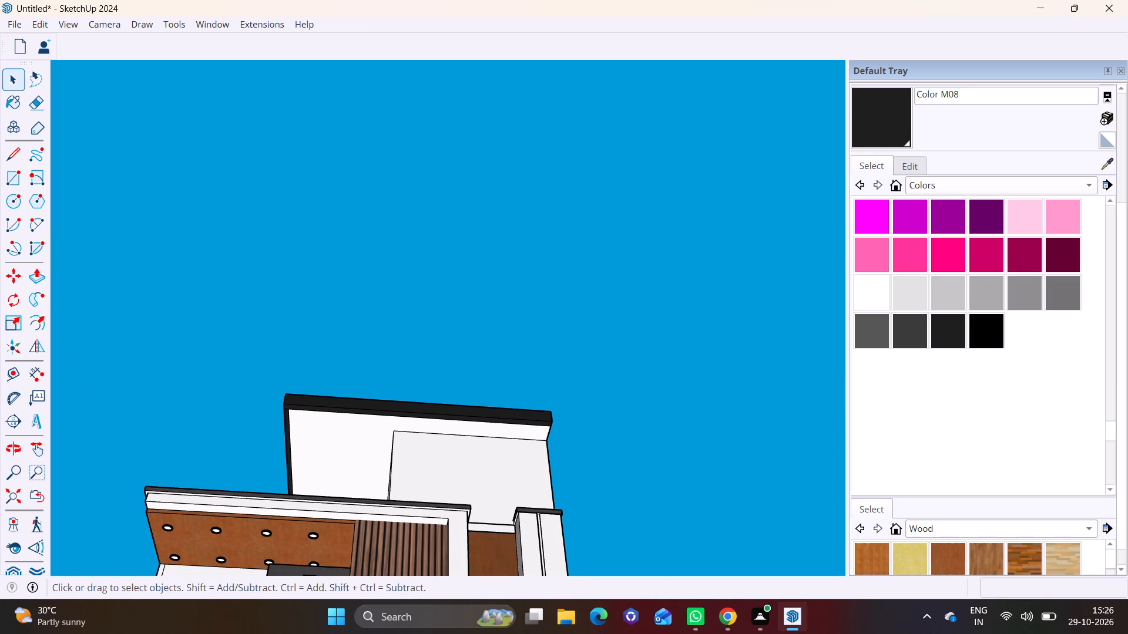
left_click(961, 553)
left_click(328, 443)
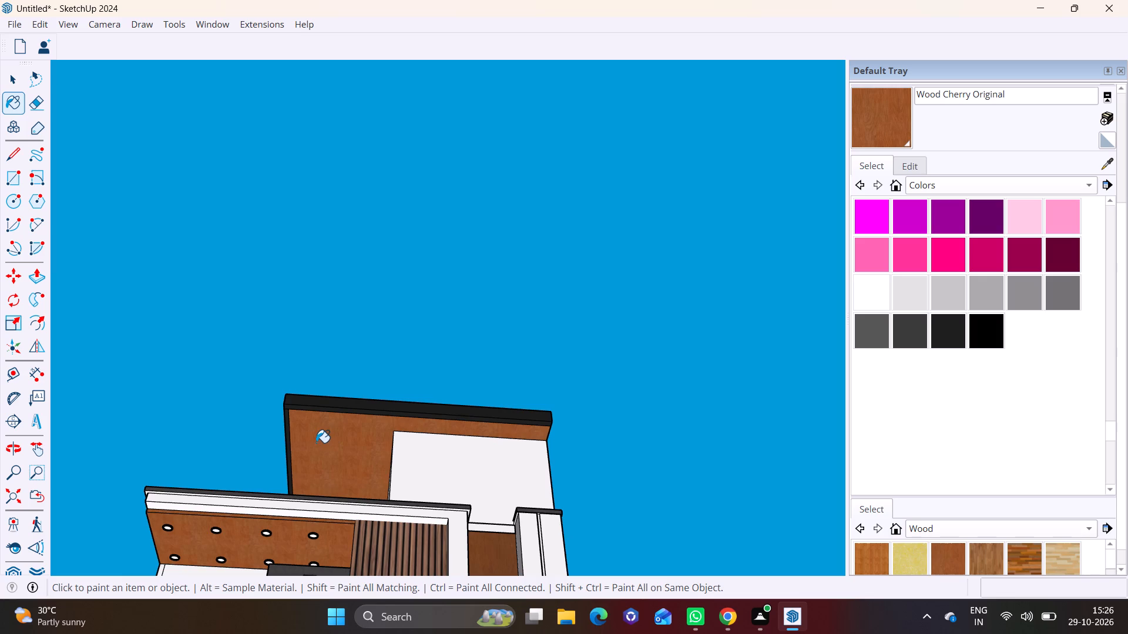
key("space")
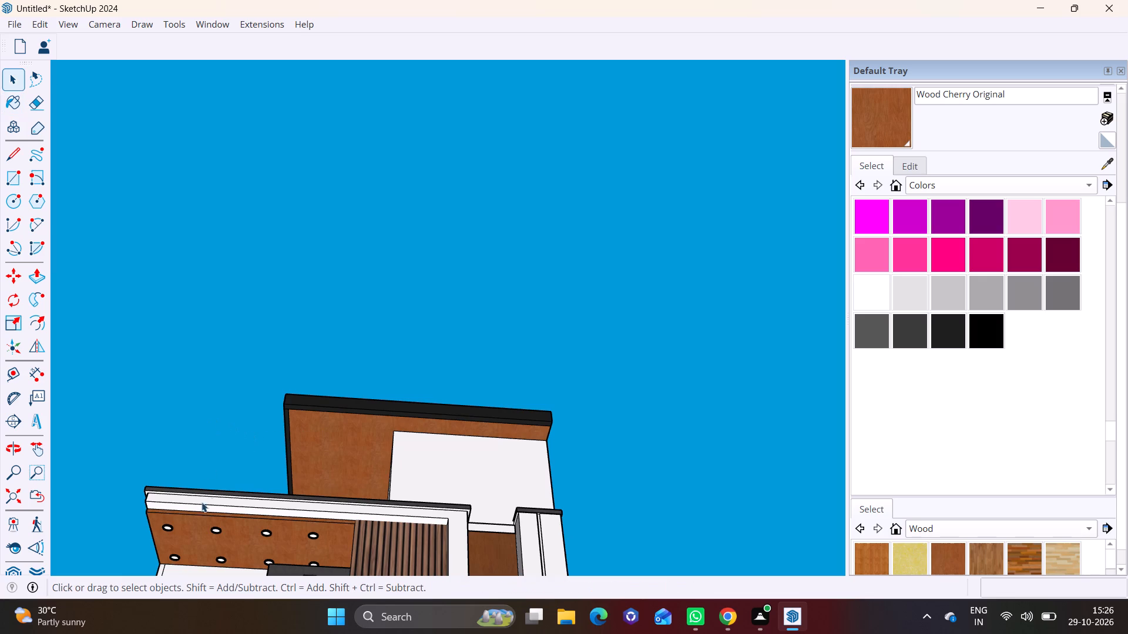
Copy the front row of four balcony ceiling lights about 27' 1 3/8" onto the underside of the slab's front overhang.
triple_click(171, 527)
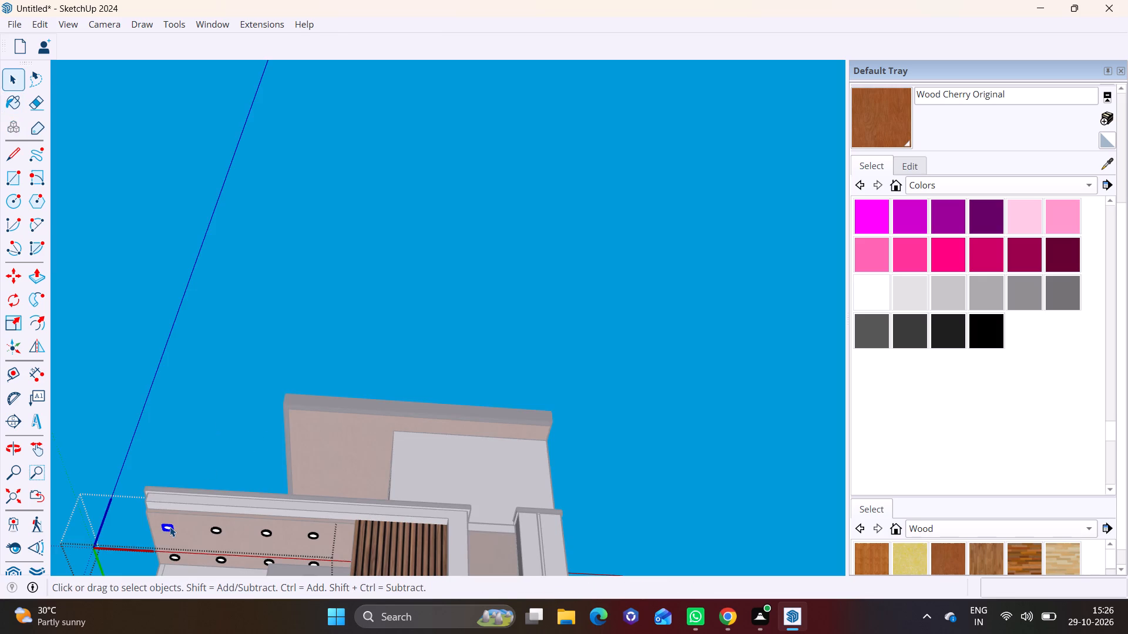
key("m")
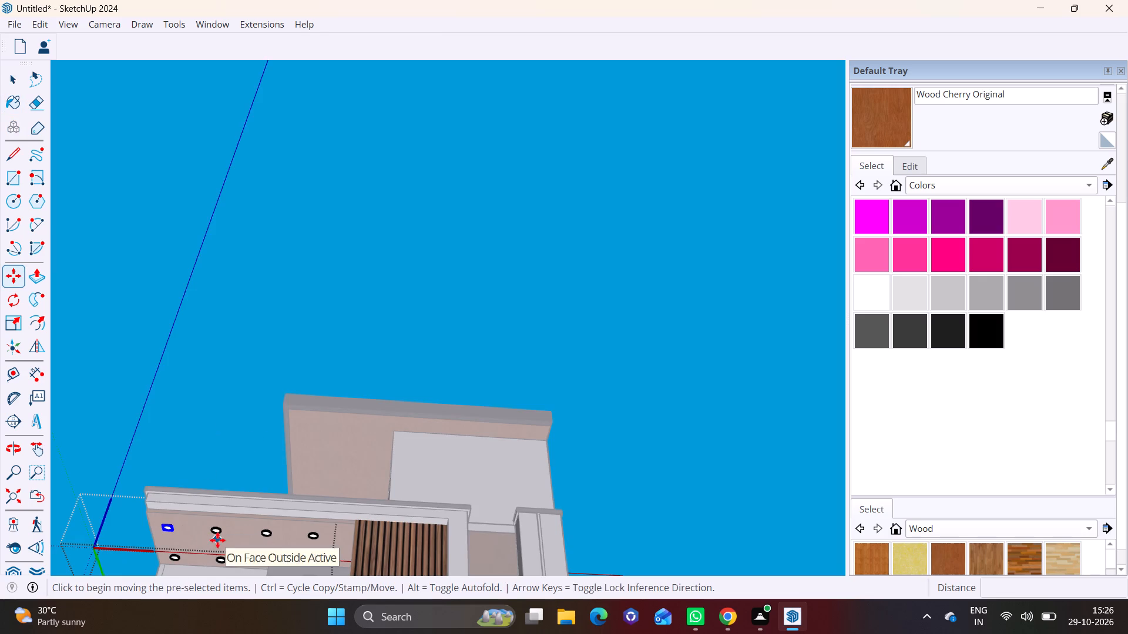
key("space")
left_click(219, 531, "ctrl")
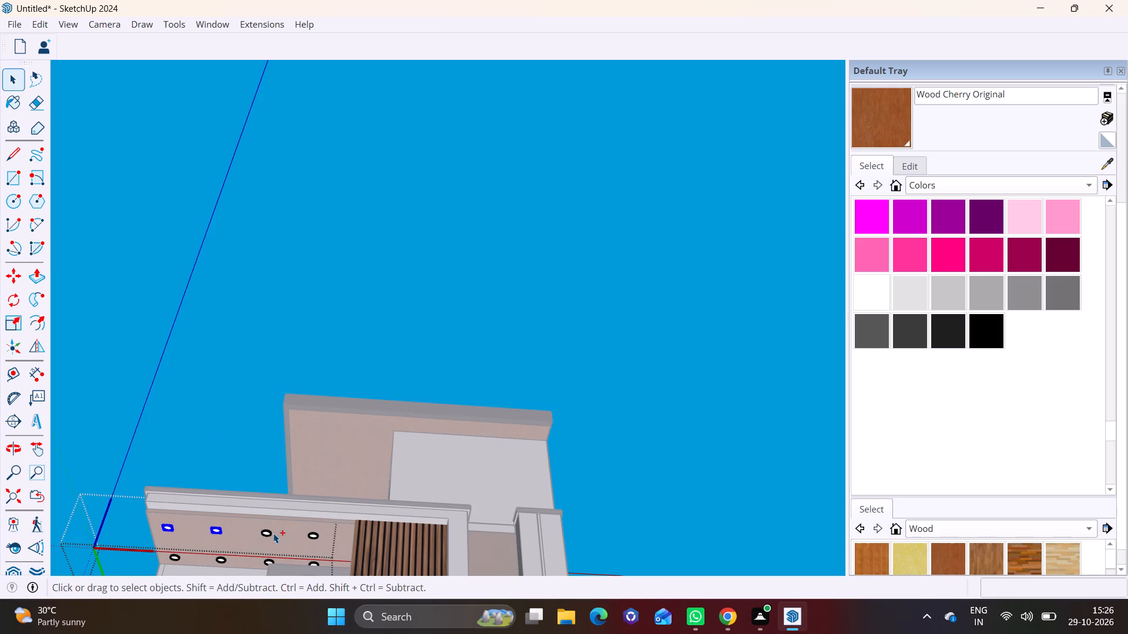
left_click(271, 533, "ctrl")
left_click(315, 537, "ctrl")
key("m")
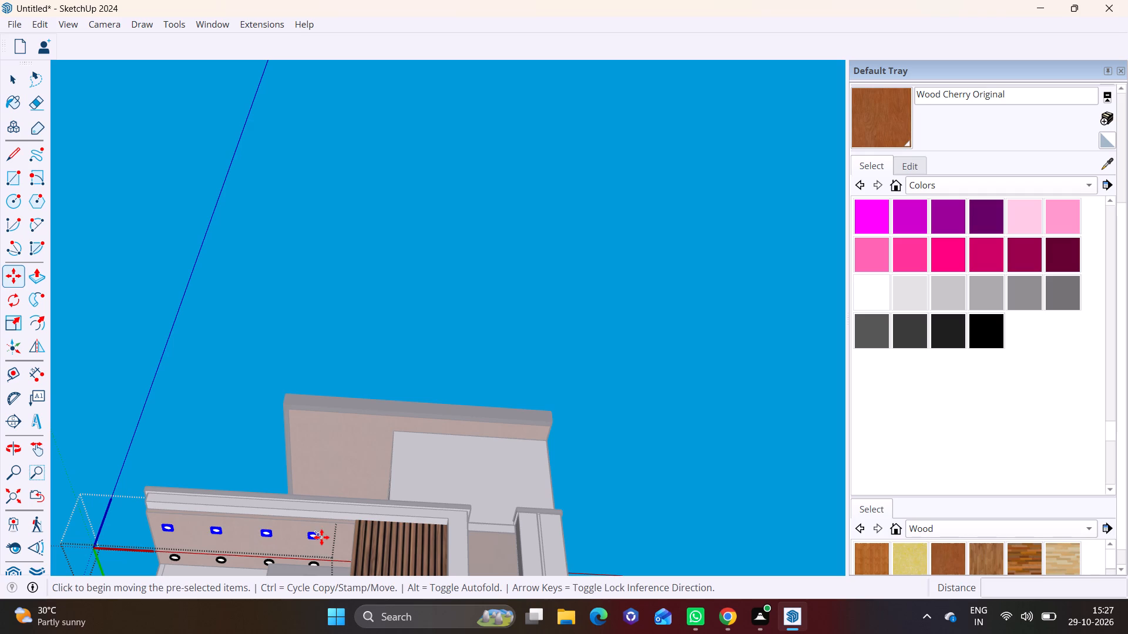
left_click(321, 537)
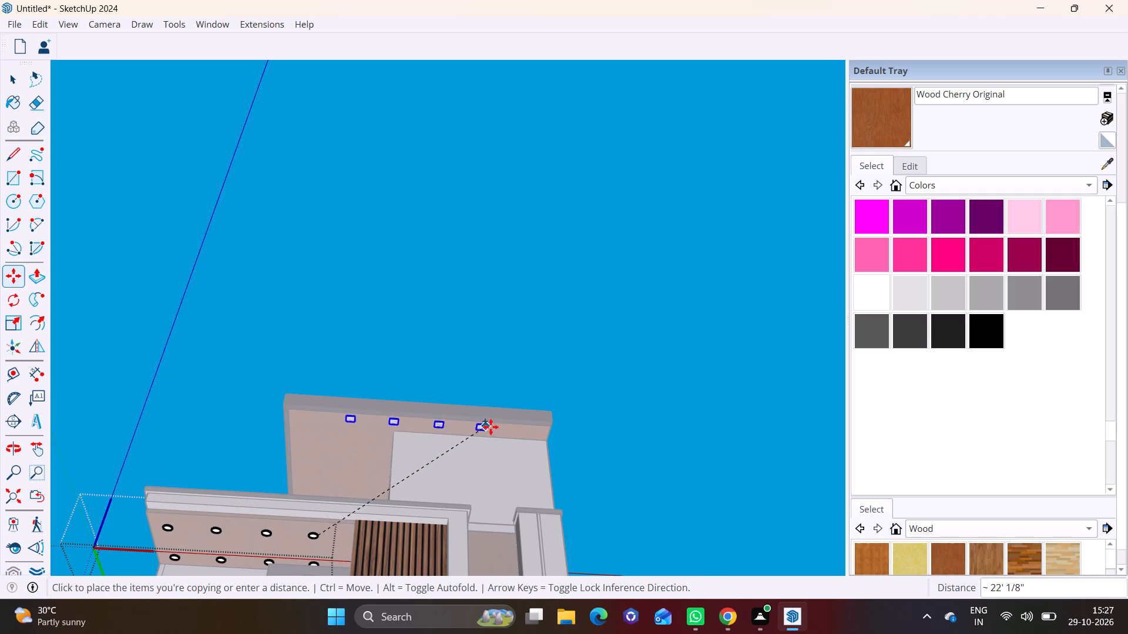
left_click(537, 433)
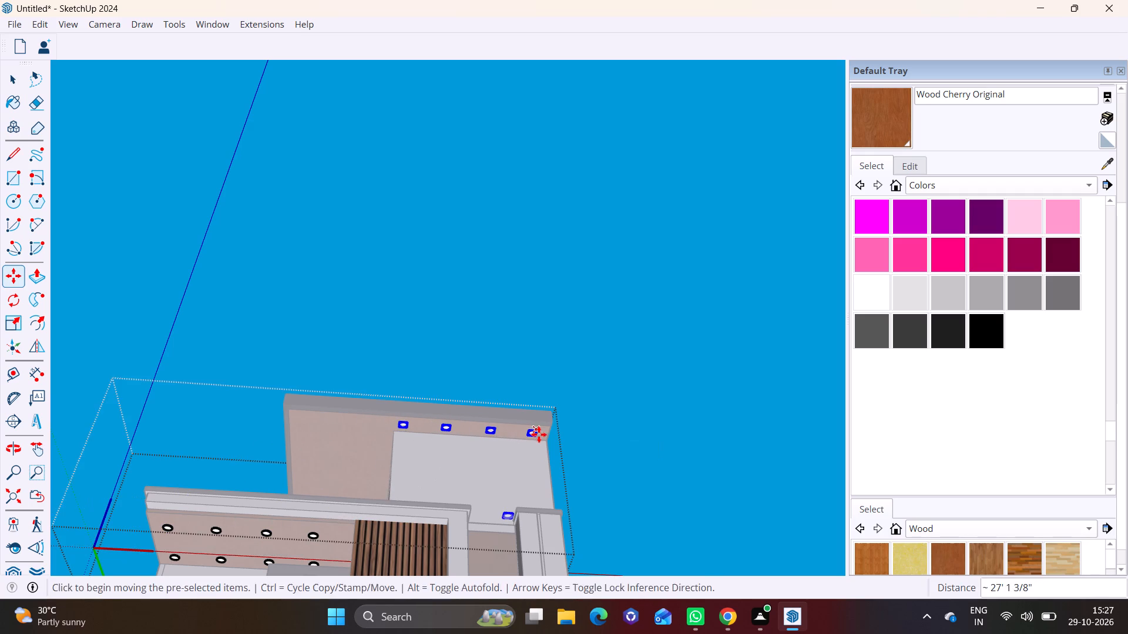
key("space")
left_click(616, 438)
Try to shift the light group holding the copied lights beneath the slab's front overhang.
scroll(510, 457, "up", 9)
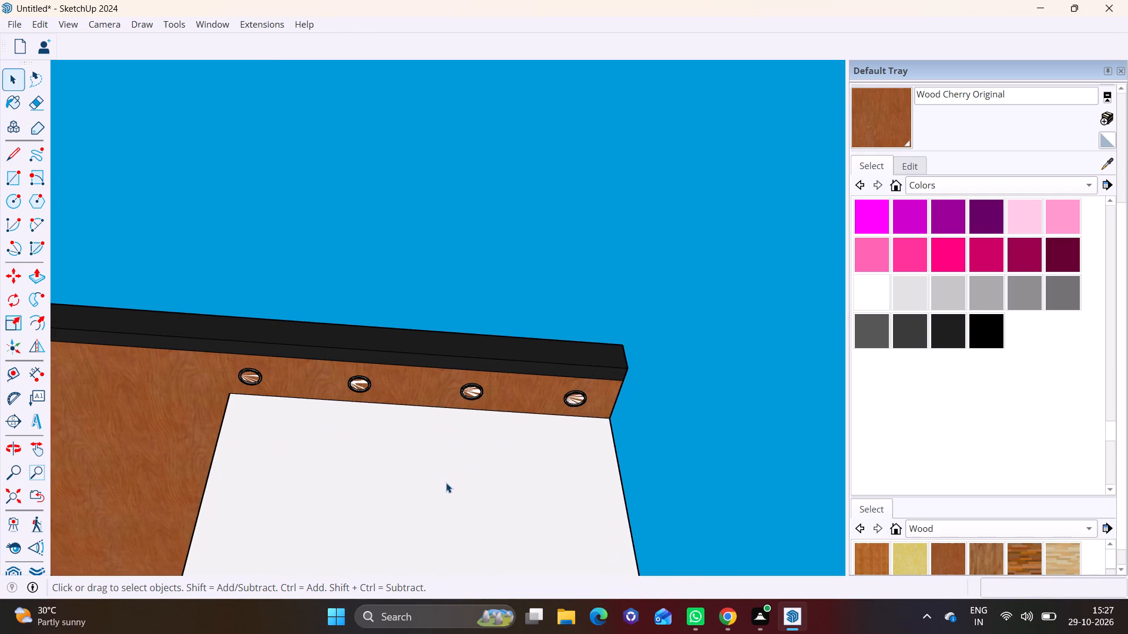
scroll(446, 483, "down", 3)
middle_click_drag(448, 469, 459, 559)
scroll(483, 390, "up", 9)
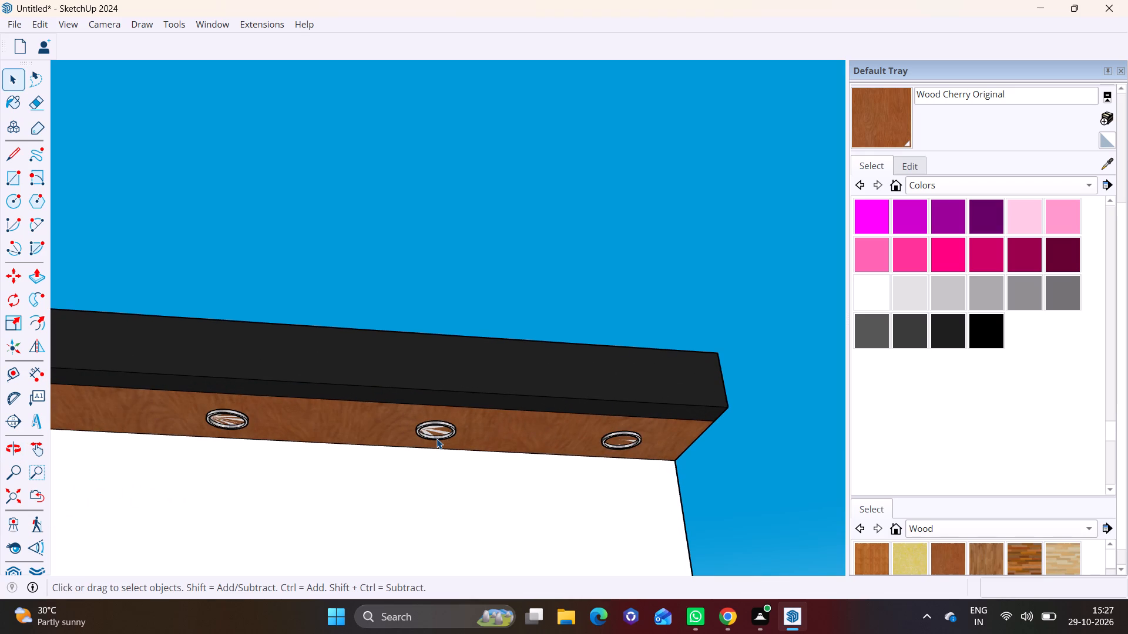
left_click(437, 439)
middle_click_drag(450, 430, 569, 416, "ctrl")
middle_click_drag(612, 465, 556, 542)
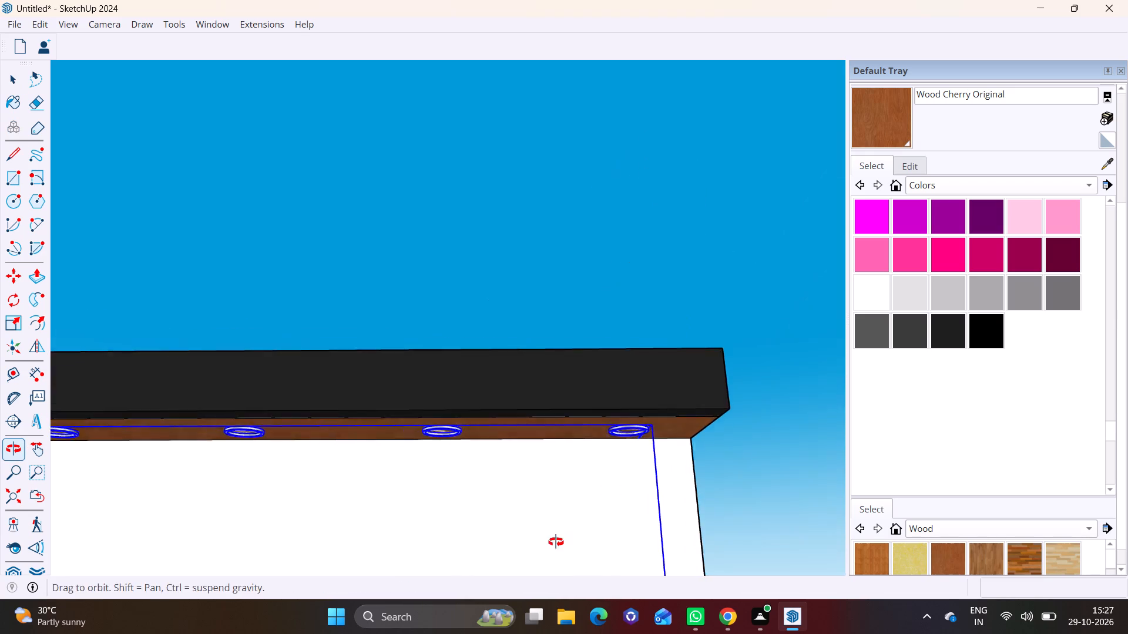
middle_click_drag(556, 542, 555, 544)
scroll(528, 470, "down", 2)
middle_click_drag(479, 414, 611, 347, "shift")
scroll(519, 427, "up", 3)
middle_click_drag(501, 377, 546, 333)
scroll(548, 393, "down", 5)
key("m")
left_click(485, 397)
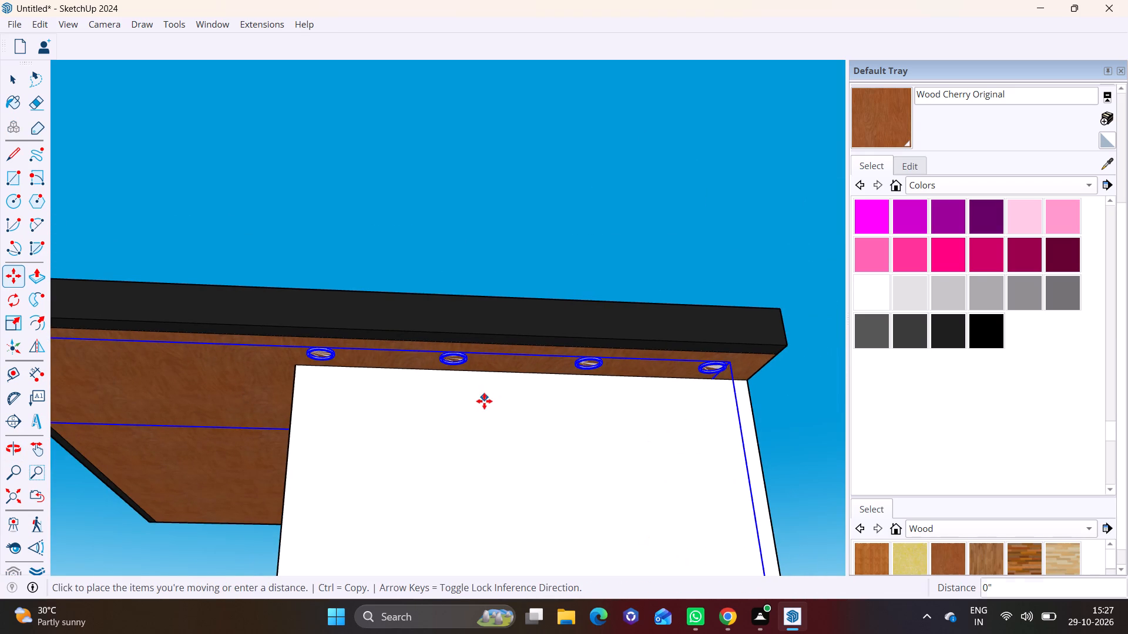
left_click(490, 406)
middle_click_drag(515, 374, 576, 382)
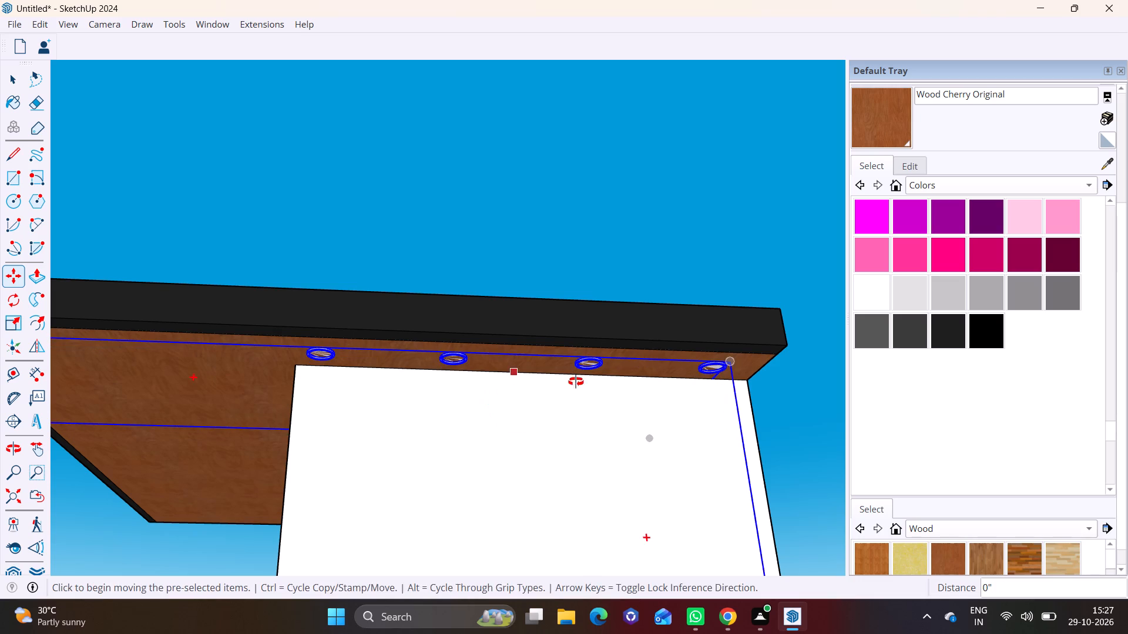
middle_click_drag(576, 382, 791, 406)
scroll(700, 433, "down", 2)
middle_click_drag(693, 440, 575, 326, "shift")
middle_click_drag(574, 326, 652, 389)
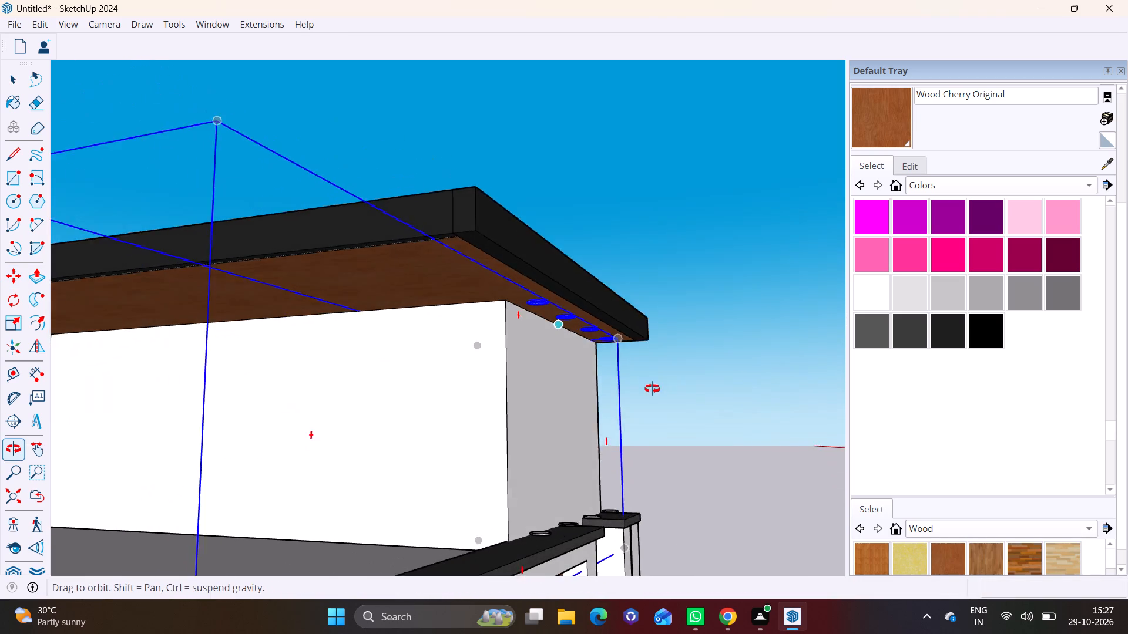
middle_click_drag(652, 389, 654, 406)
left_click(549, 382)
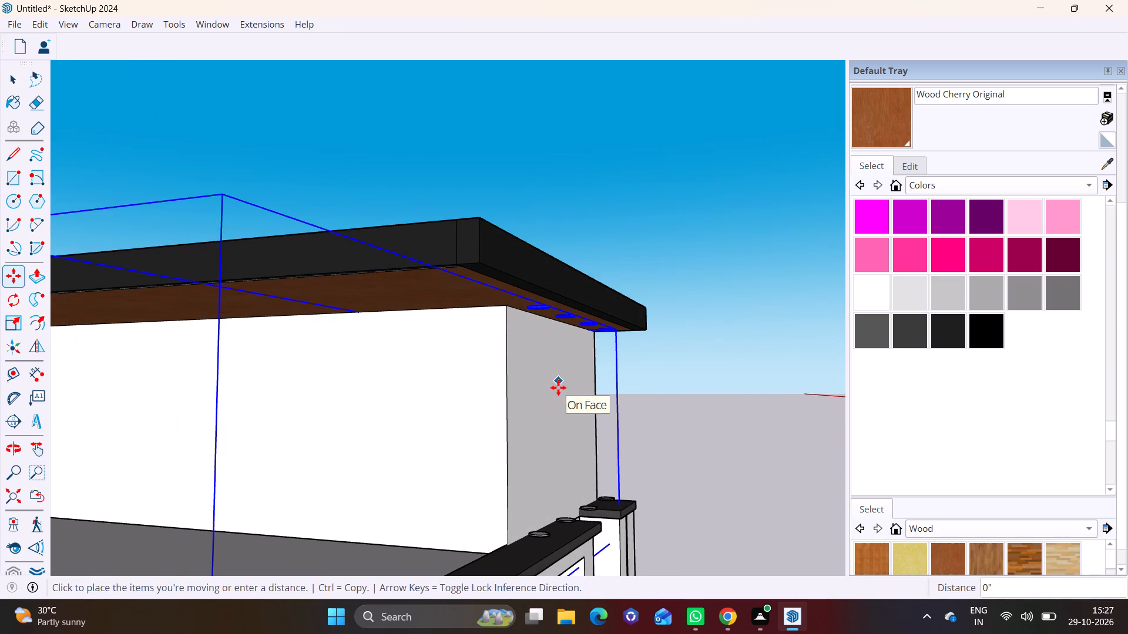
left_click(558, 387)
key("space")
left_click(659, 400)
Copy the light group 20' 2 1/16" along the slab's front overhang toward its side overhang.
middle_click_drag(550, 296, 424, 184)
scroll(556, 284, "up", 1)
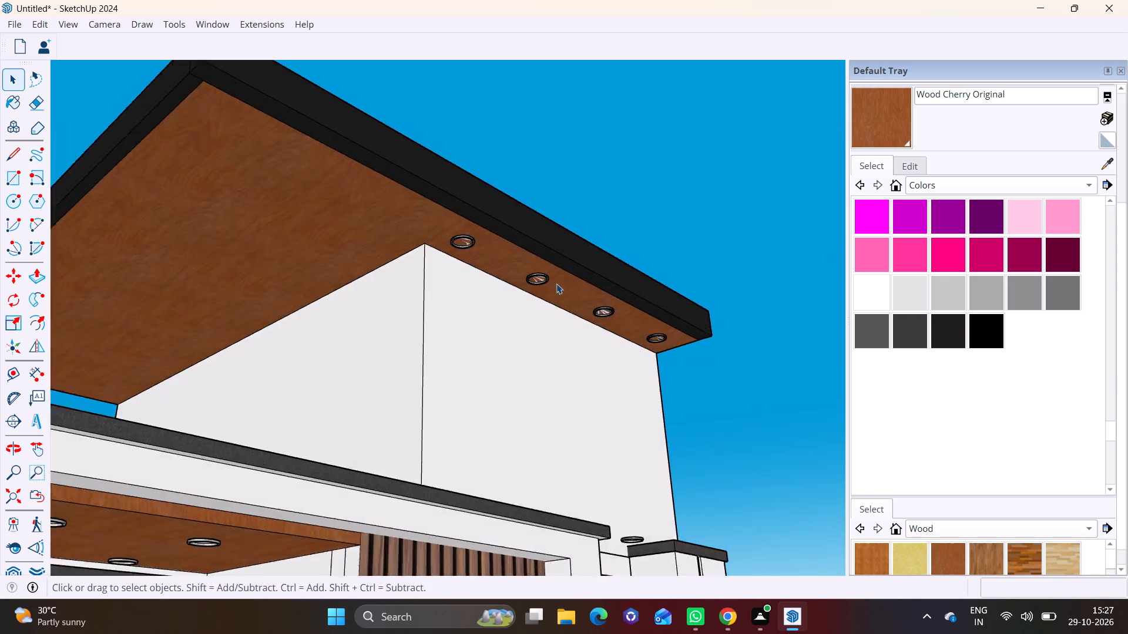
scroll(556, 284, "up", 3)
middle_click_drag(532, 285, 345, 292)
scroll(393, 295, "down", 2)
middle_click_drag(417, 312, 572, 382, "shift")
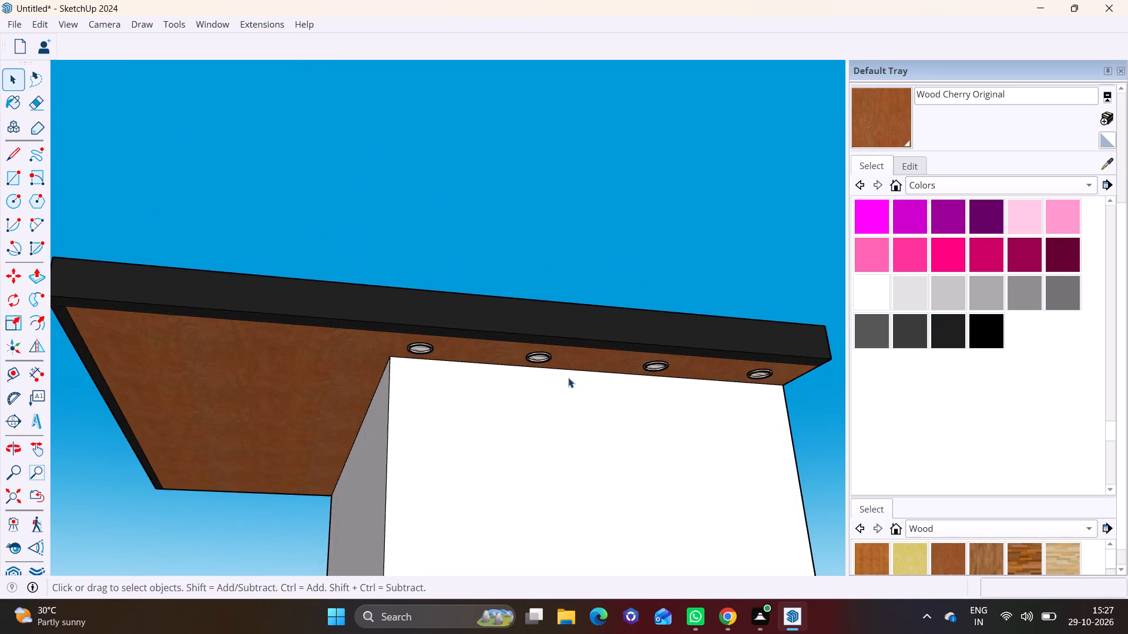
middle_click_drag(566, 377, 532, 377)
left_click(506, 358)
key("m")
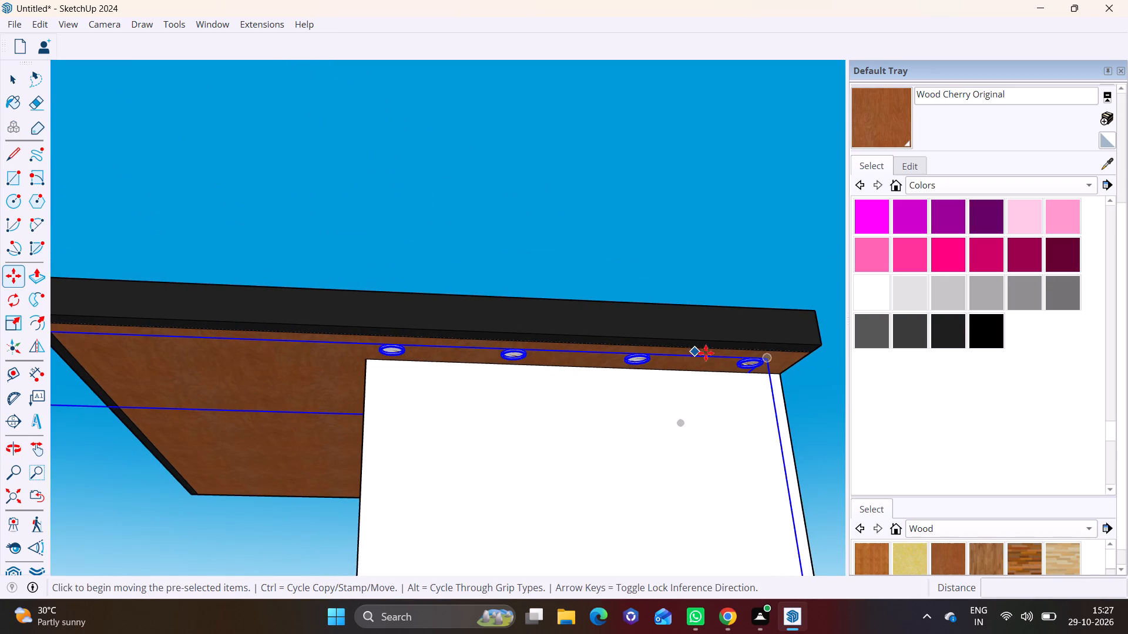
left_click(775, 360)
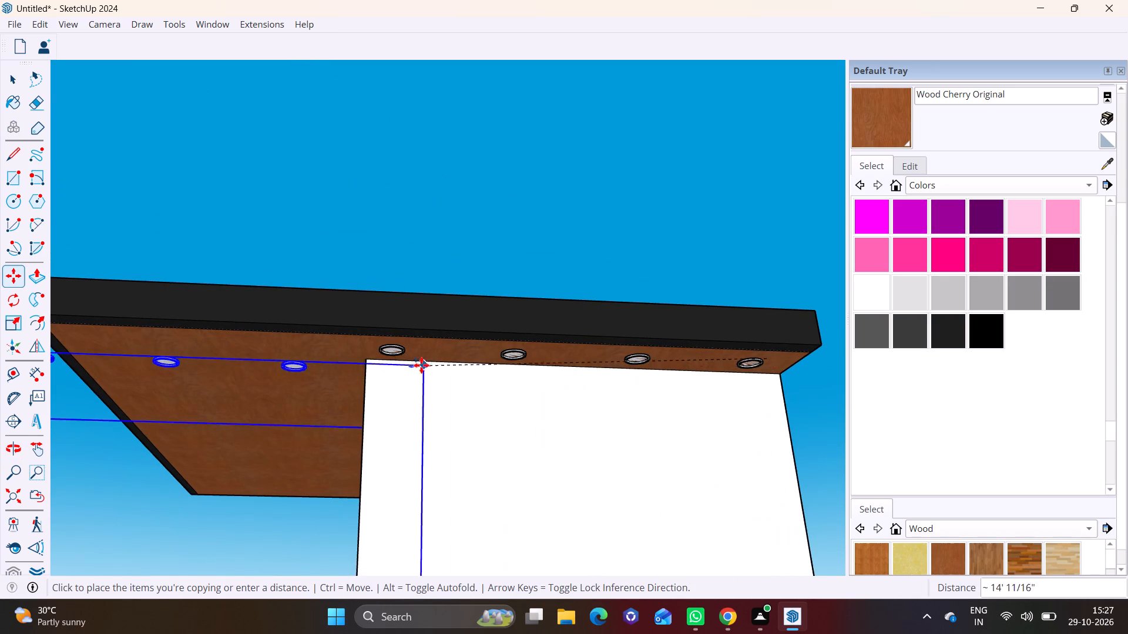
middle_click_drag(398, 357, 649, 368, "shift")
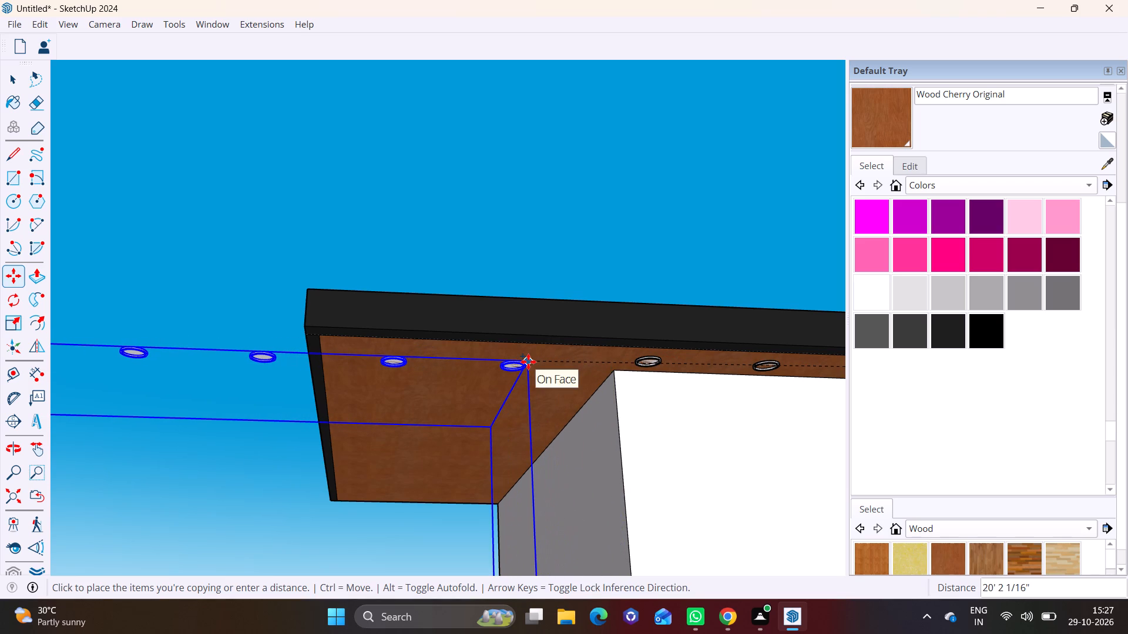
left_click(528, 362)
key("space")
left_click(213, 397)
Open the copied light group and delete the nearer light hanging past the slab's side edge.
double_click(267, 352)
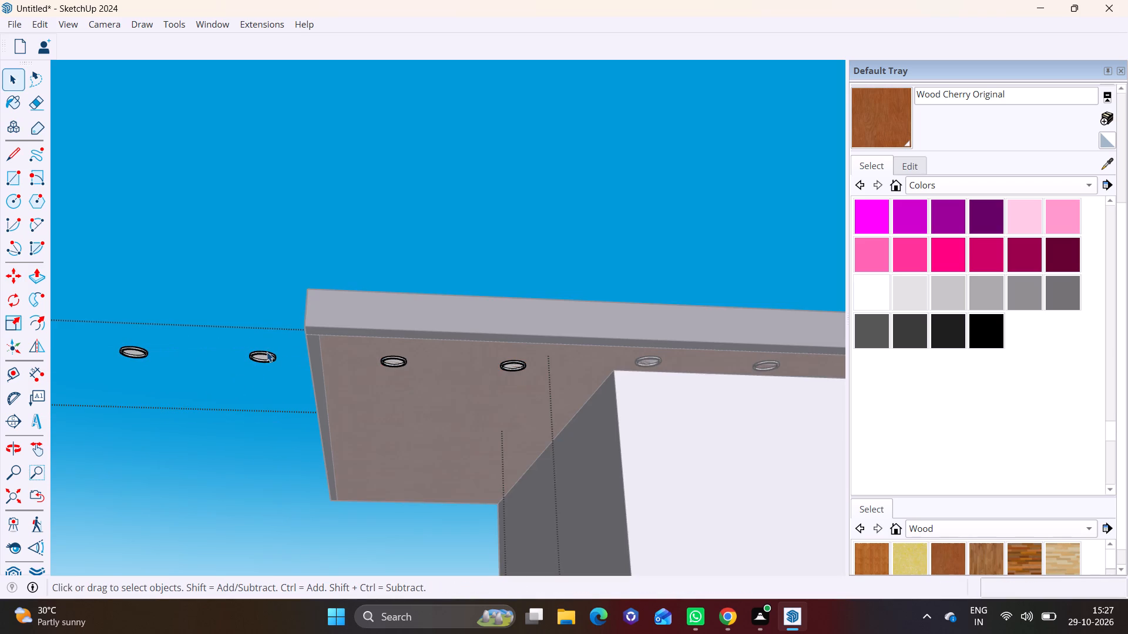
left_click(258, 358)
left_click(258, 358)
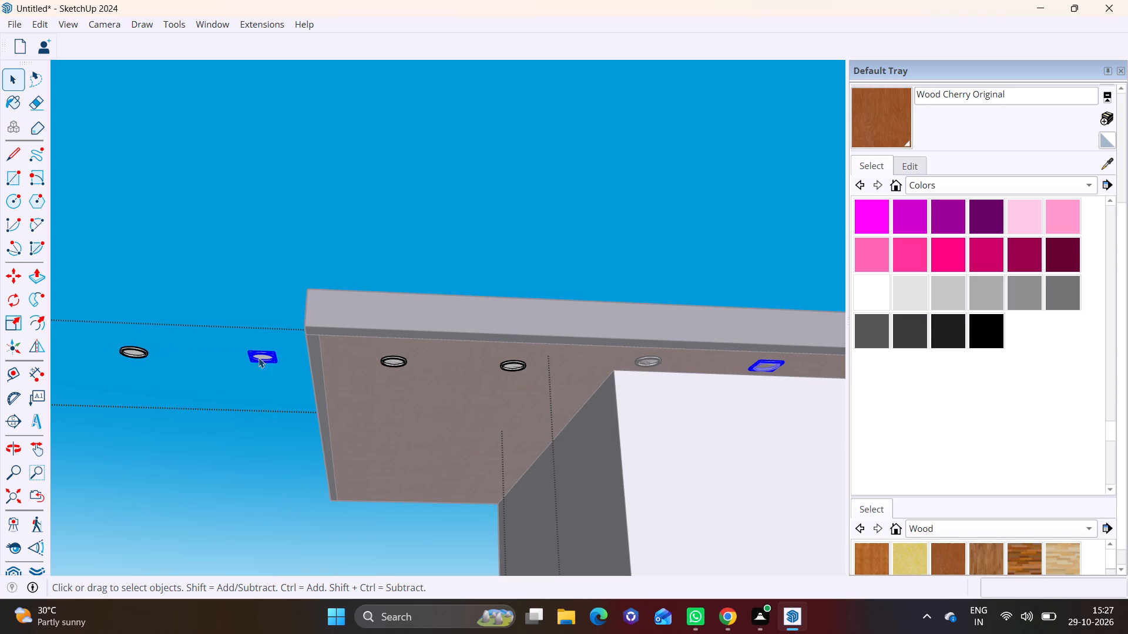
key("Delete")
Delete the remaining light beyond the slab's side edge by erasing all the geometry inside its component.
left_click(135, 350)
key("BackSpace")
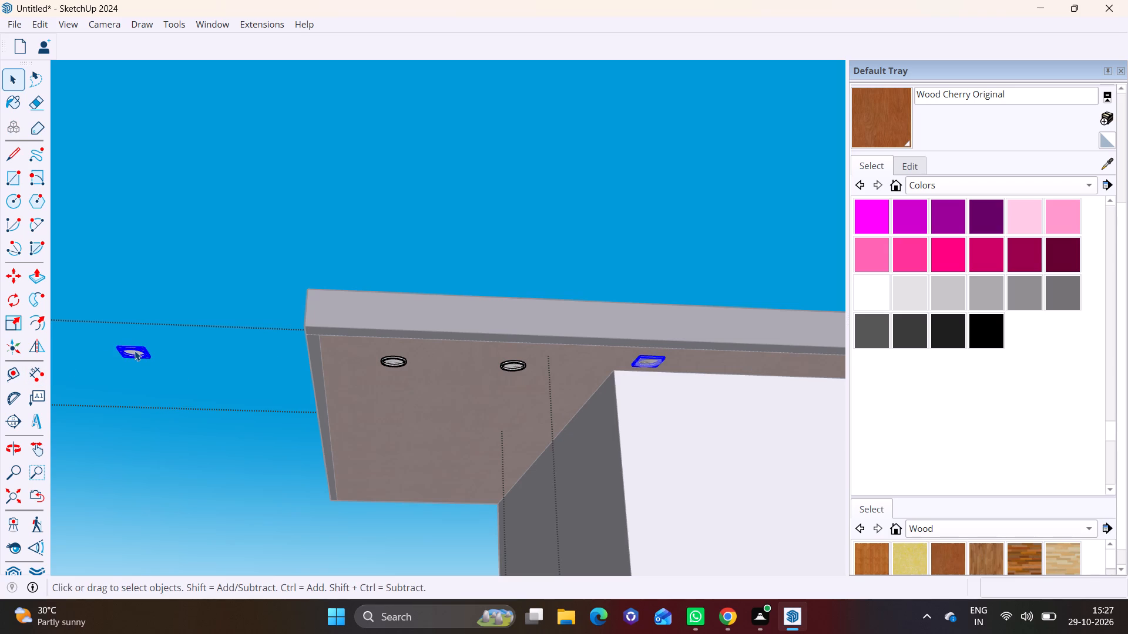
left_click(135, 350)
key("BackSpace")
triple_click(135, 352)
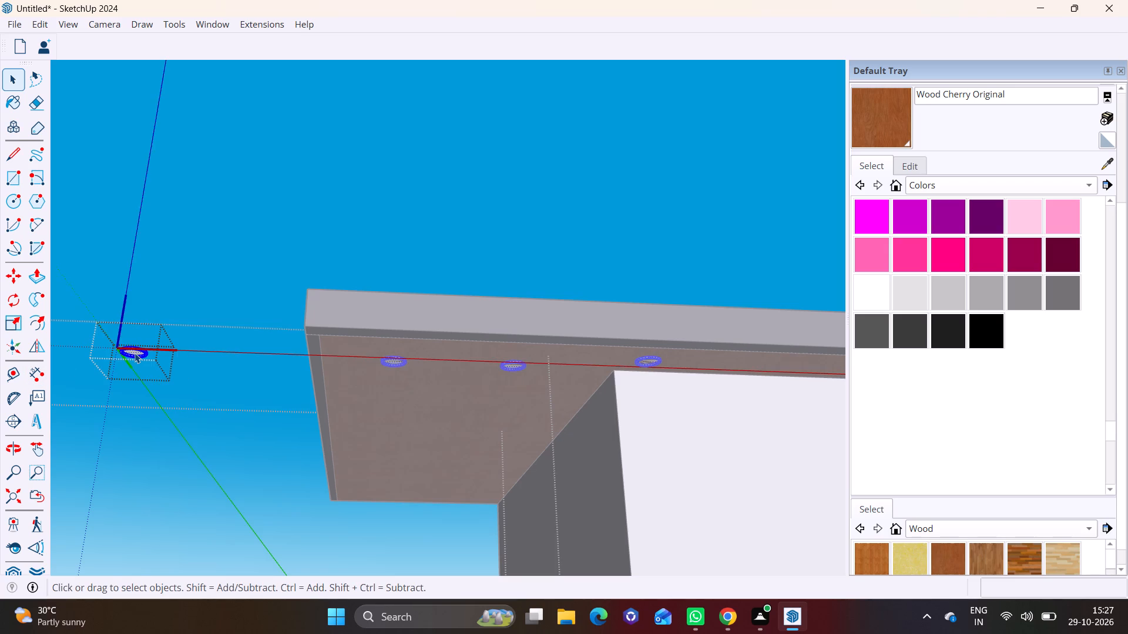
left_click(135, 353)
left_click(135, 353)
left_click_drag(92, 313, 300, 473)
key("BackSpace")
key("BackSpace")
key("Delete")
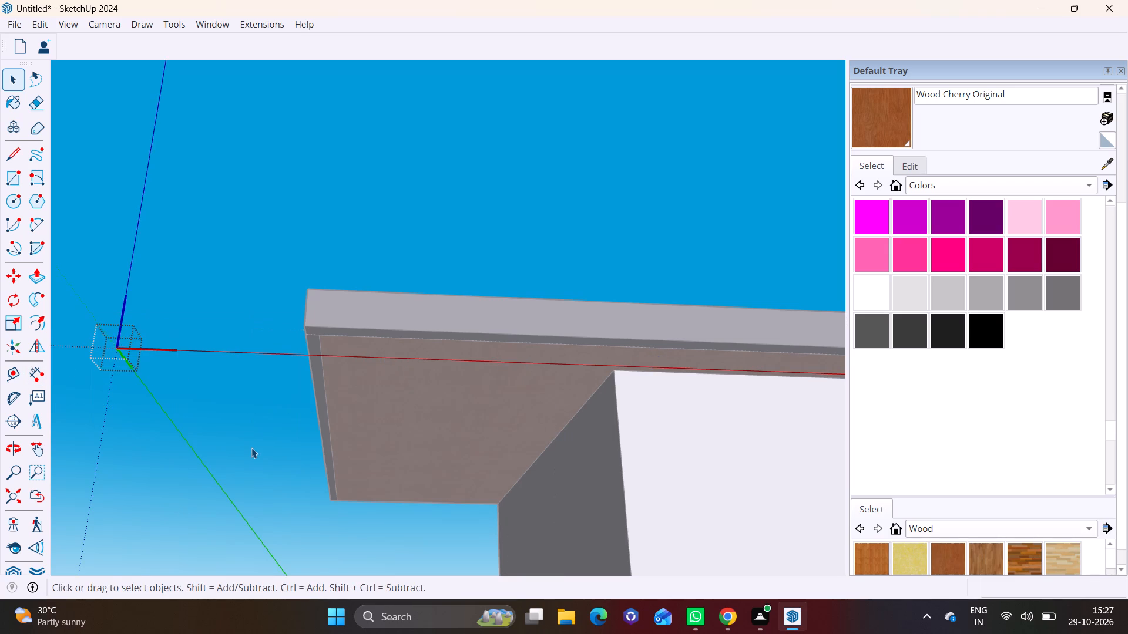
scroll(251, 448, "down", 8)
middle_click_drag(432, 462, 435, 416)
scroll(441, 456, "up", 3)
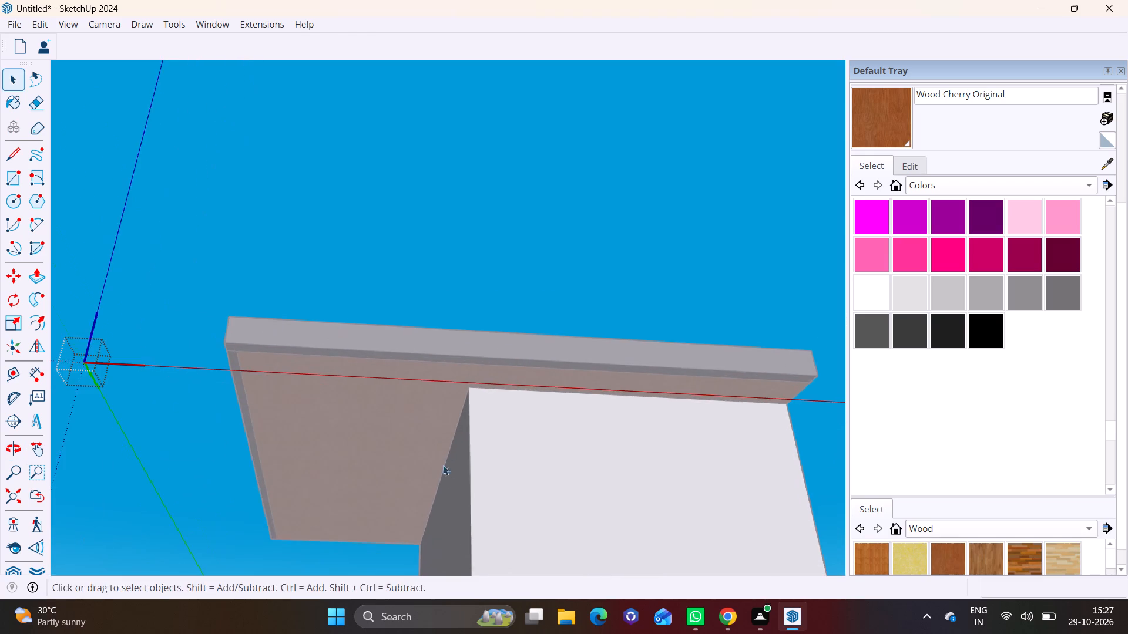
Undo the light deletions and the last copy of the light group beyond the rooftop slab's side edge.
middle_click_drag(450, 480, 444, 359)
scroll(402, 448, "up", 2)
scroll(402, 454, "down", 7)
middle_click_drag(394, 508, 453, 414, "shift")
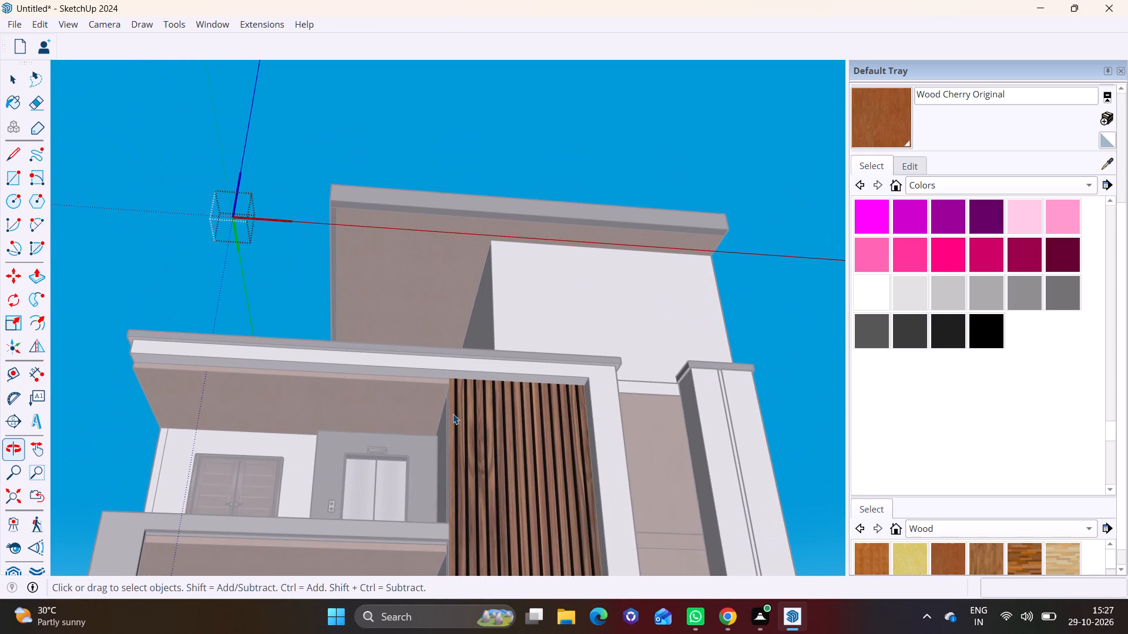
key("ctrl+z")
key("ctrl+z")
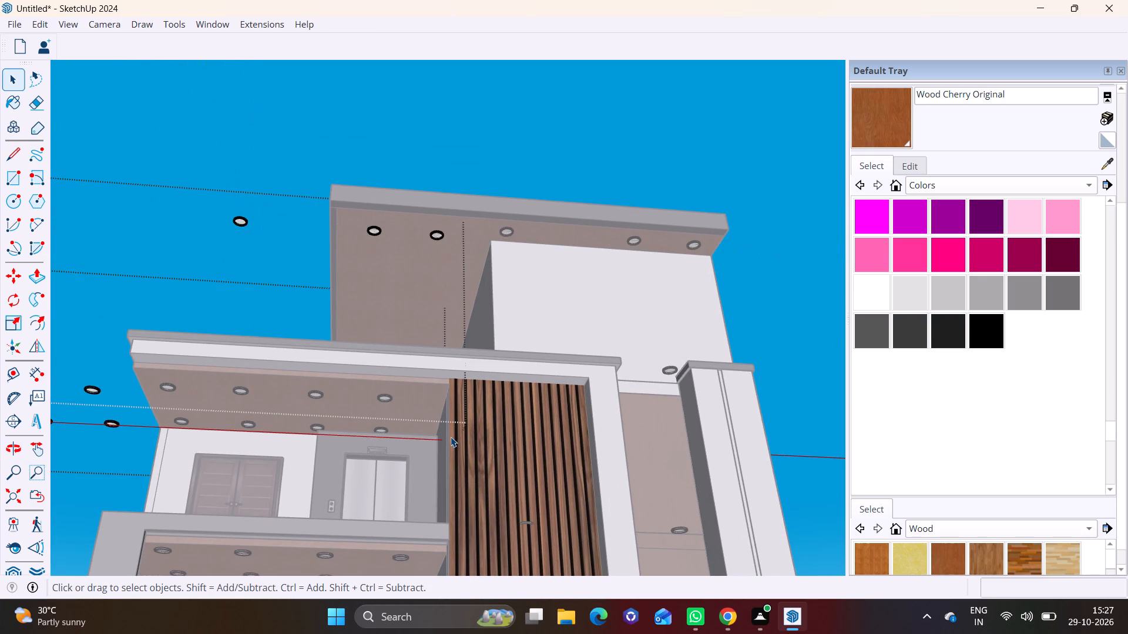
key("ctrl+z")
key("ctrl+z")
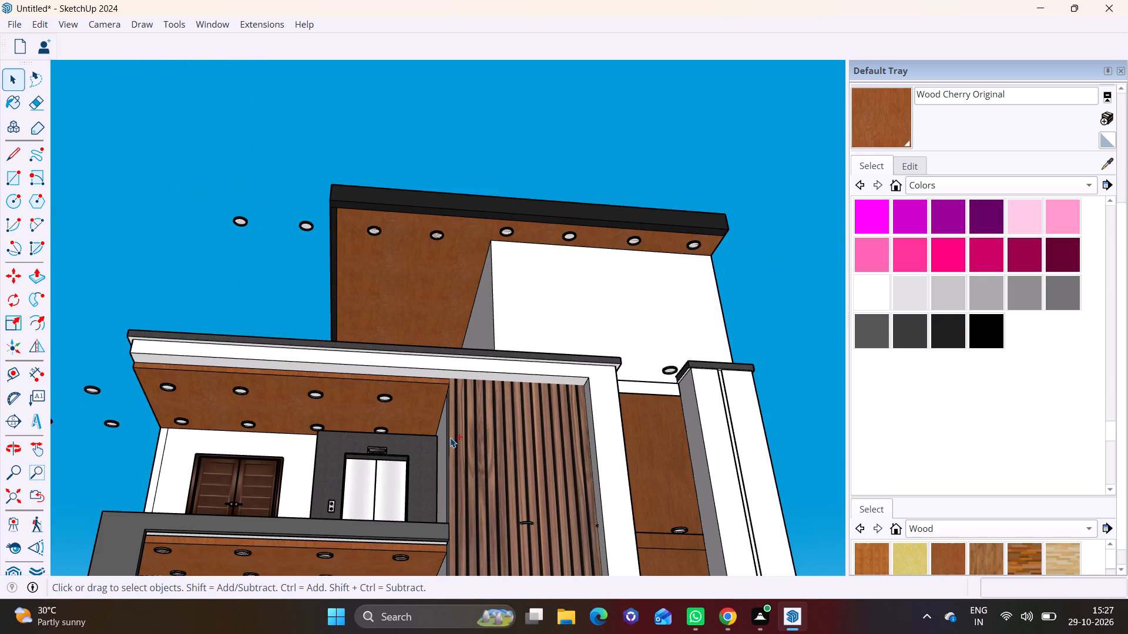
key("ctrl+z")
key("space")
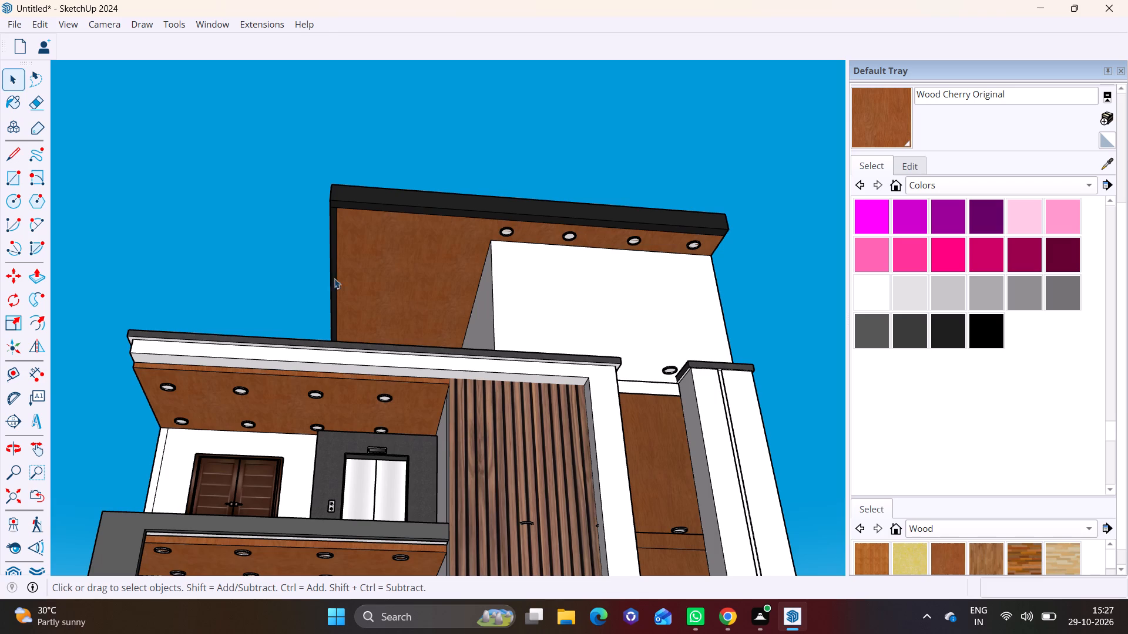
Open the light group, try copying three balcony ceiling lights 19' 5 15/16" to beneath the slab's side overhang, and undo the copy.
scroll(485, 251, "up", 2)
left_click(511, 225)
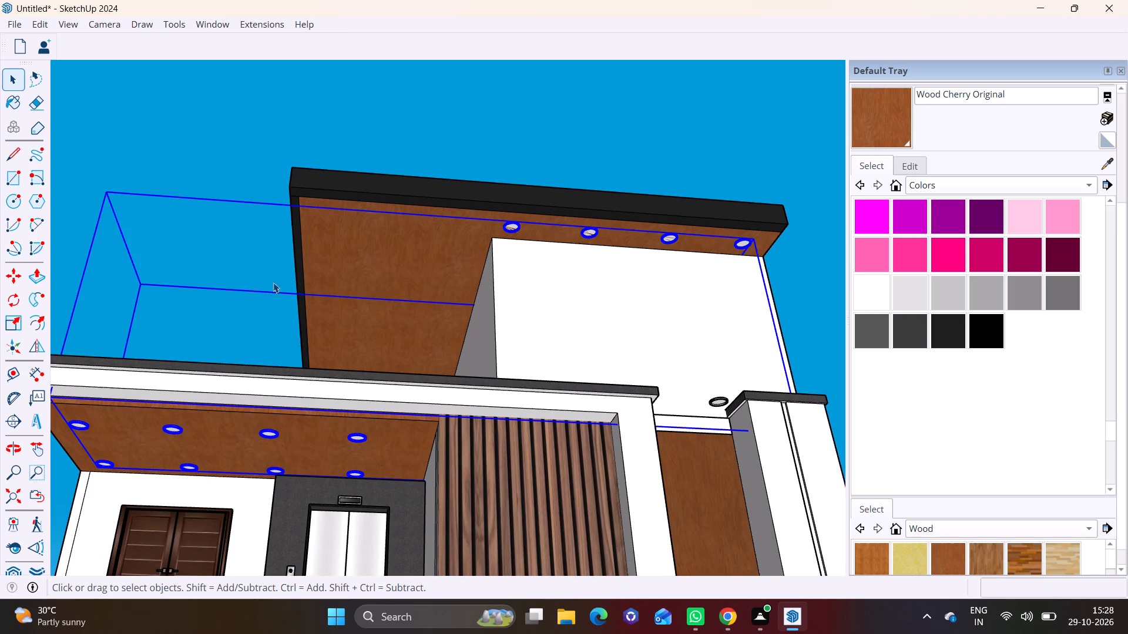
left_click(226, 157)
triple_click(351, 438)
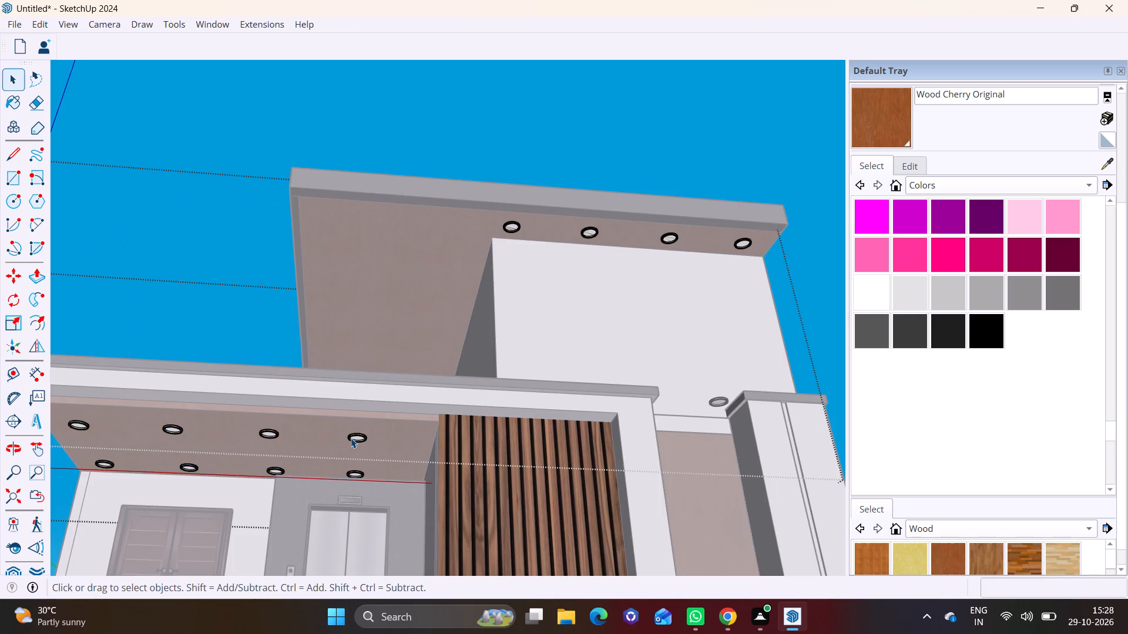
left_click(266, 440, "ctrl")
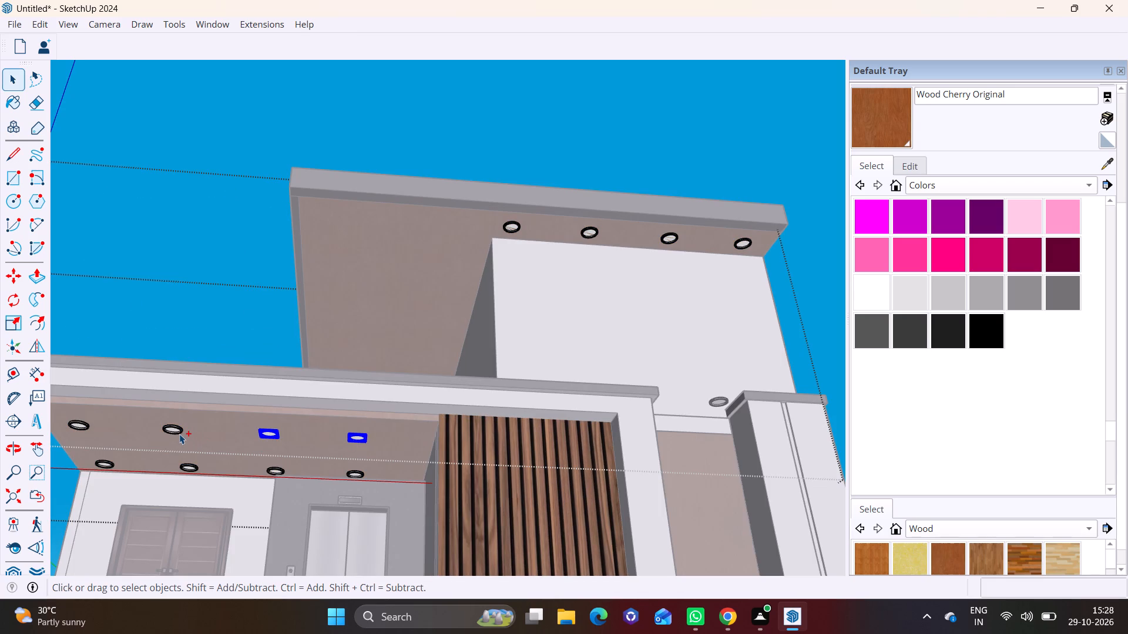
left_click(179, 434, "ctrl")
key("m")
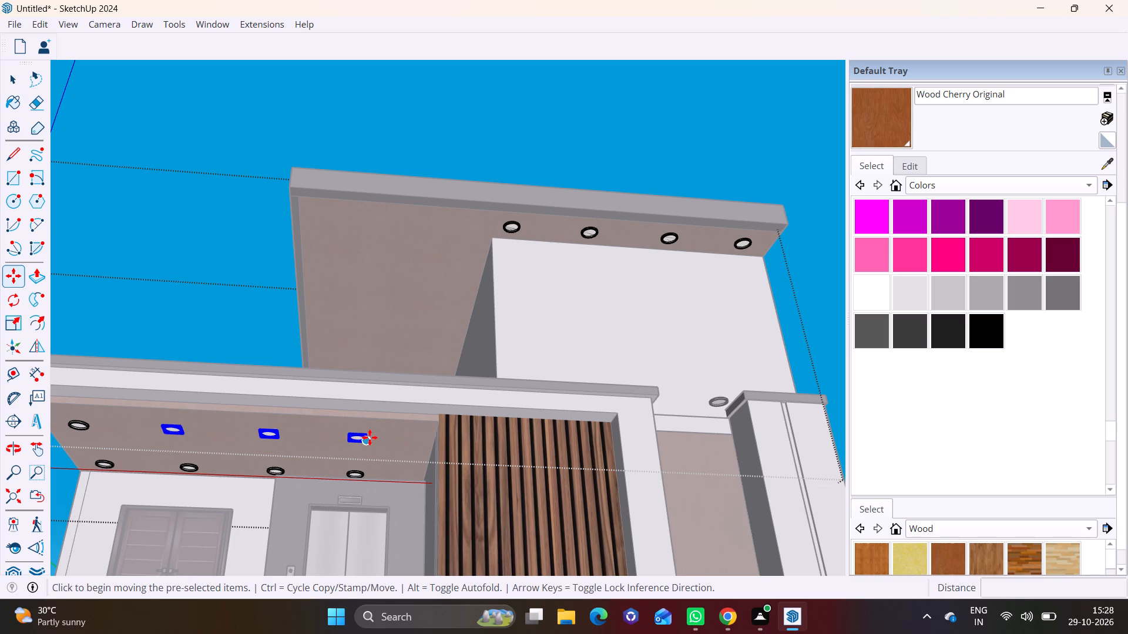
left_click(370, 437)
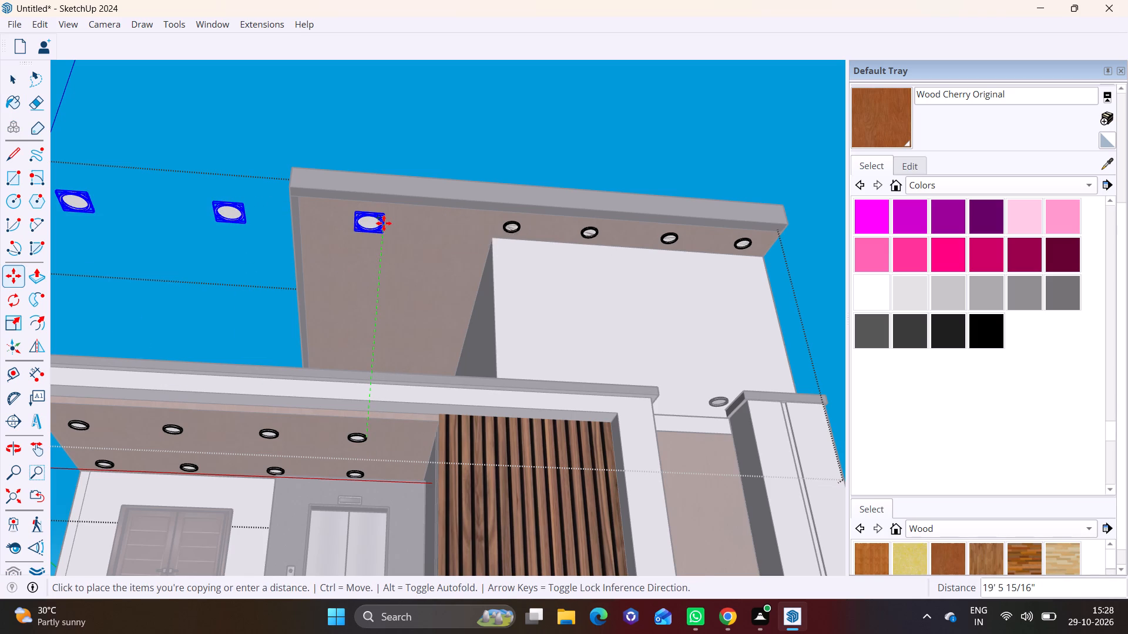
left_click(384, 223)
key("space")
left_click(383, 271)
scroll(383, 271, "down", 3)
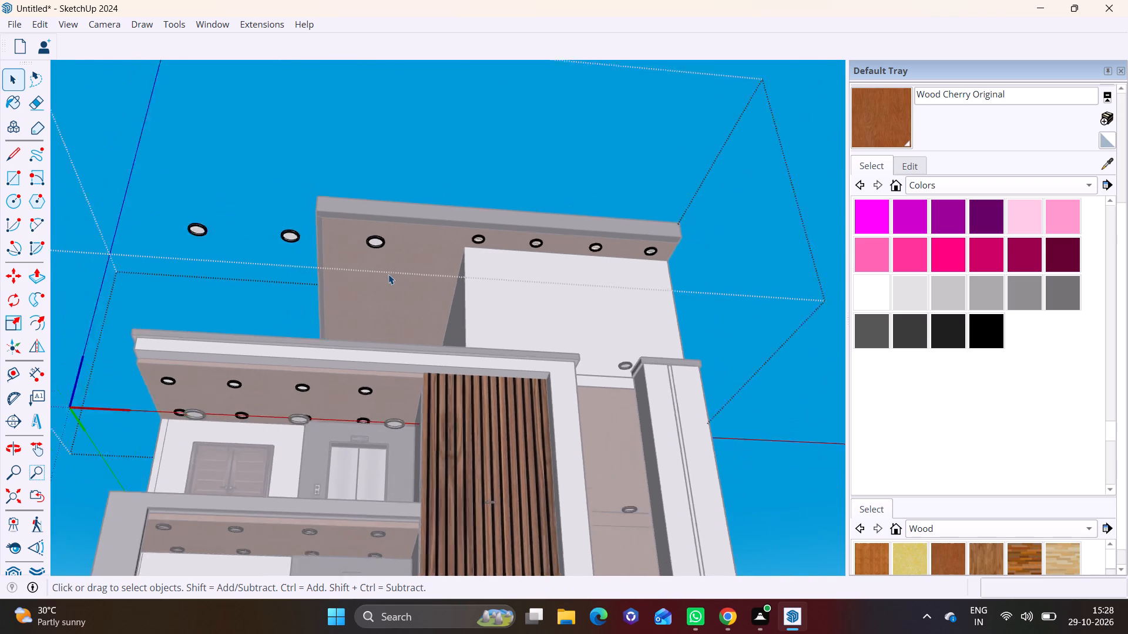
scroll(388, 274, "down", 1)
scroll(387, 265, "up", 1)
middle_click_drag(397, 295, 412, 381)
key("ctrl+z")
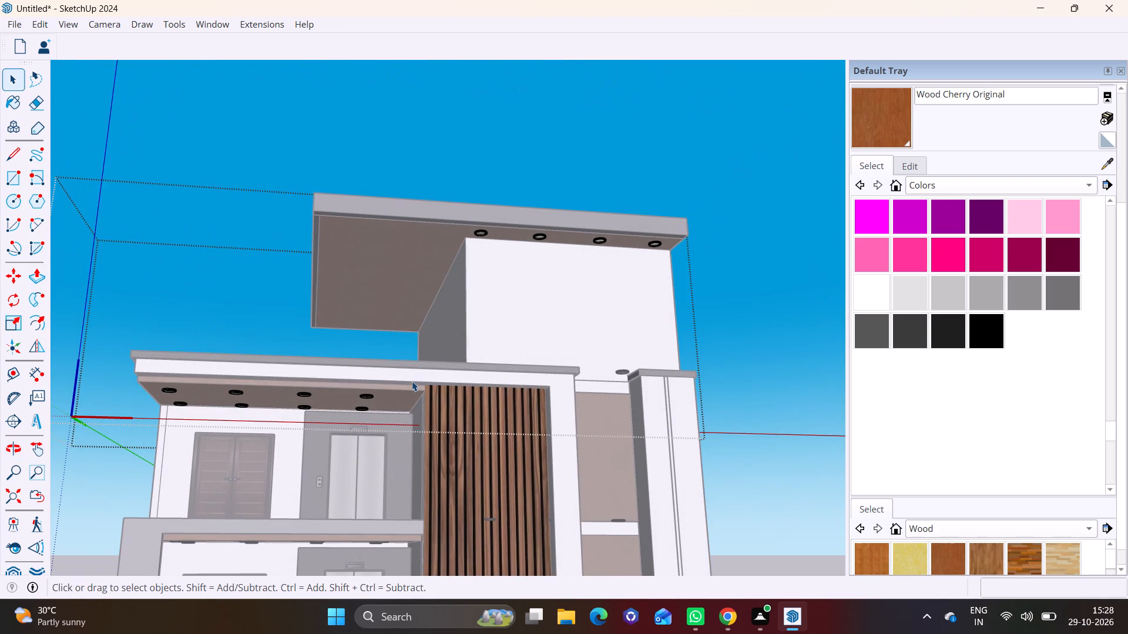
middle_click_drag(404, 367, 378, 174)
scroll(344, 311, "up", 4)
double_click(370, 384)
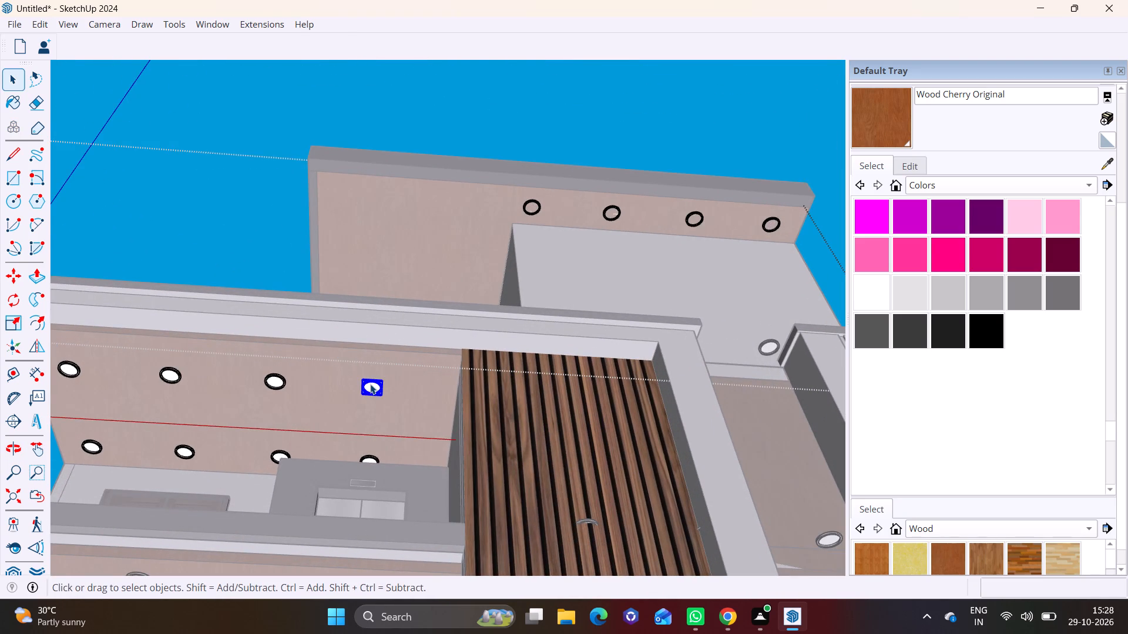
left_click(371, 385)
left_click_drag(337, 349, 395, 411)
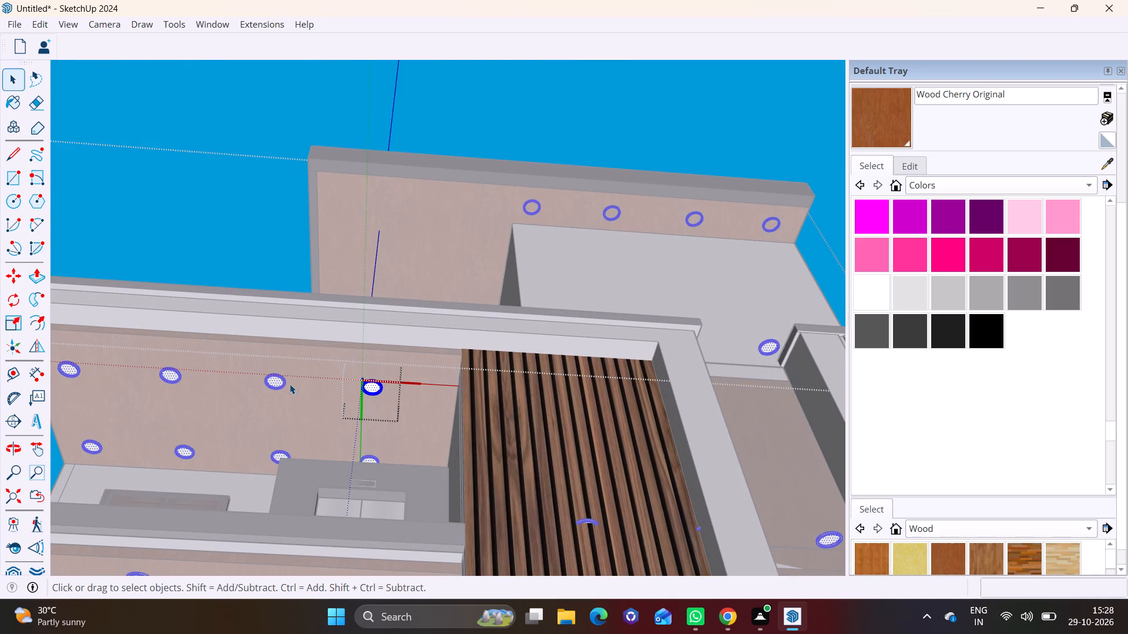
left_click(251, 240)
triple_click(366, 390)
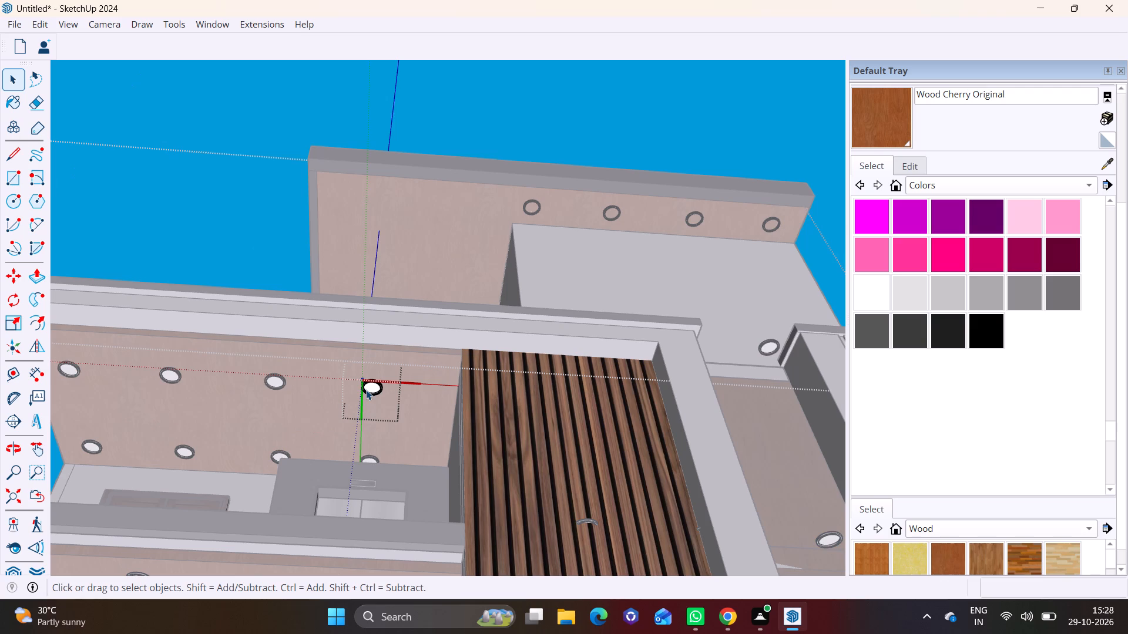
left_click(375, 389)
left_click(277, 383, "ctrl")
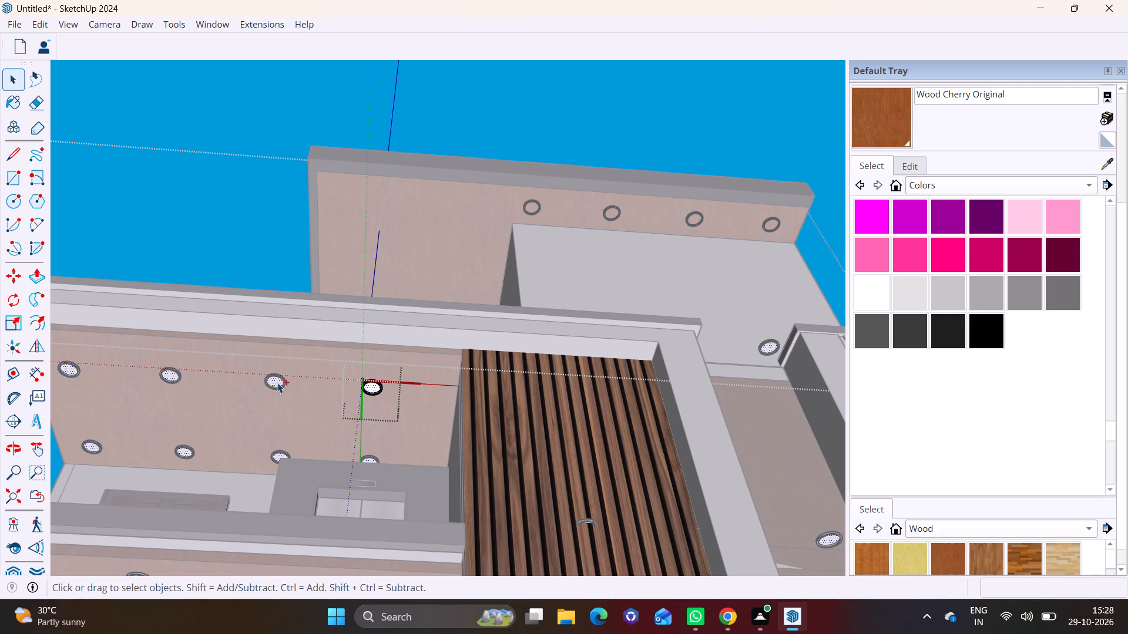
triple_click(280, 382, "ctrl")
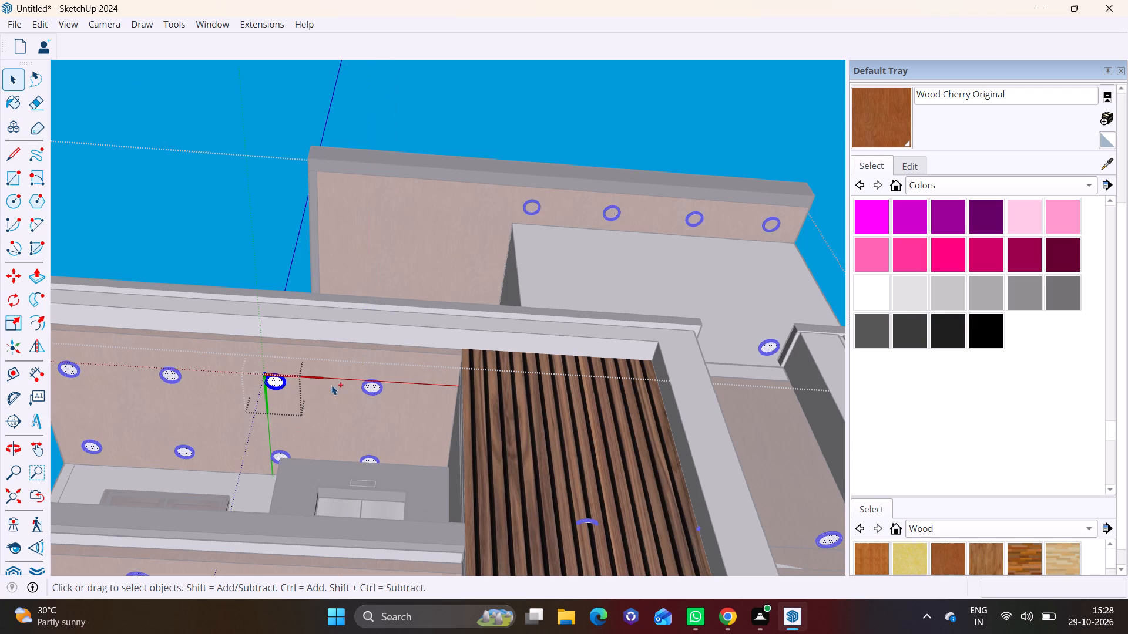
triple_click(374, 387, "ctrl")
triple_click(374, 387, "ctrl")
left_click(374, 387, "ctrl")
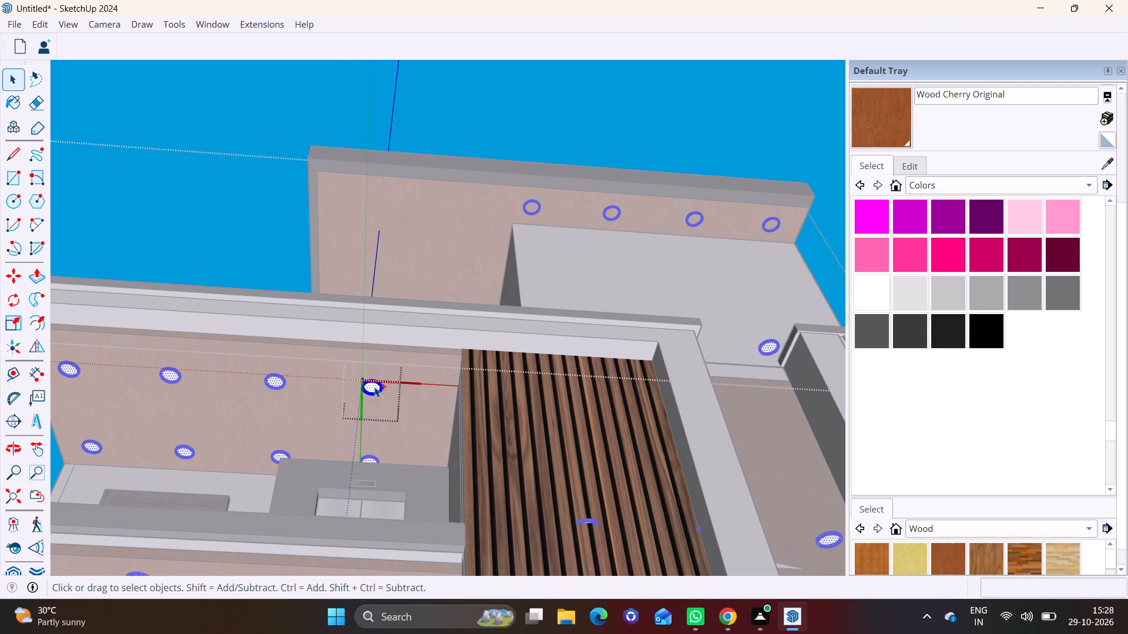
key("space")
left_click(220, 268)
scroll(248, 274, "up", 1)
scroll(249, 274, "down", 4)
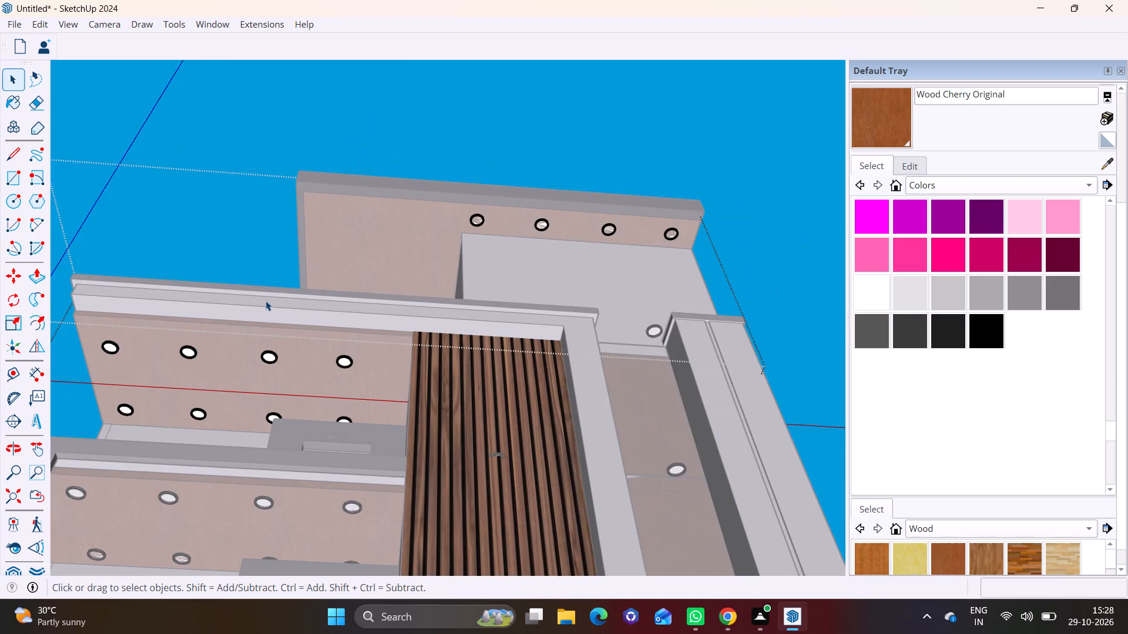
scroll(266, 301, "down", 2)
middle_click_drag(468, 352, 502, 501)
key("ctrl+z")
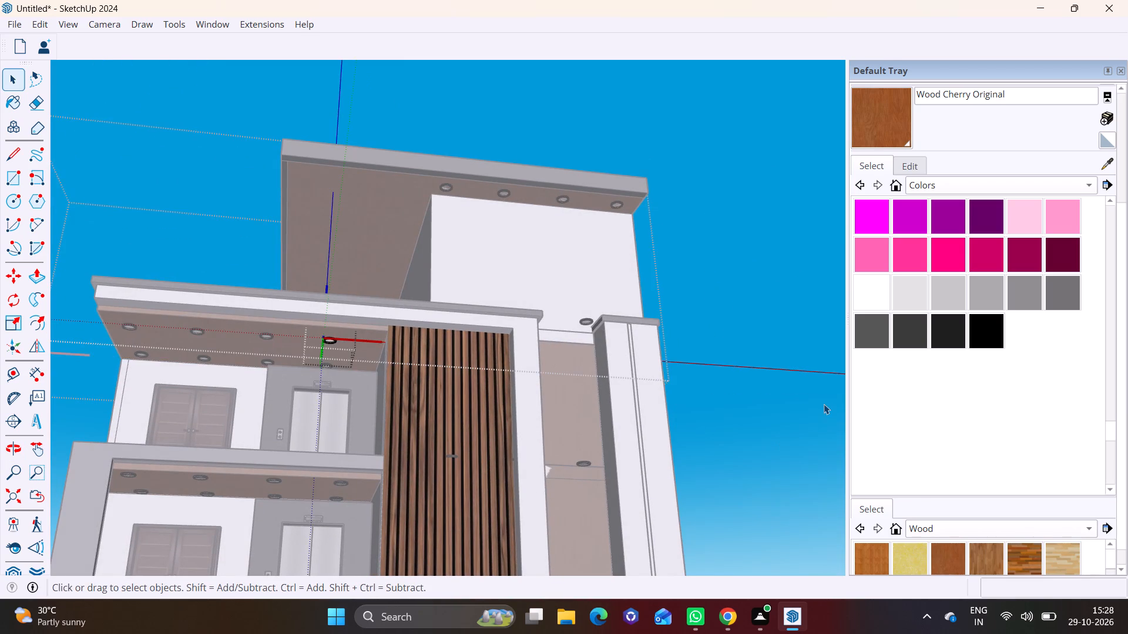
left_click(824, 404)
Undo the earlier light-group copies until the rooftop slab's underside has no lights, and close the open group.
middle_click_drag(682, 415, 631, 539)
middle_click_drag(579, 404, 607, 495)
scroll(607, 495, "down", 1)
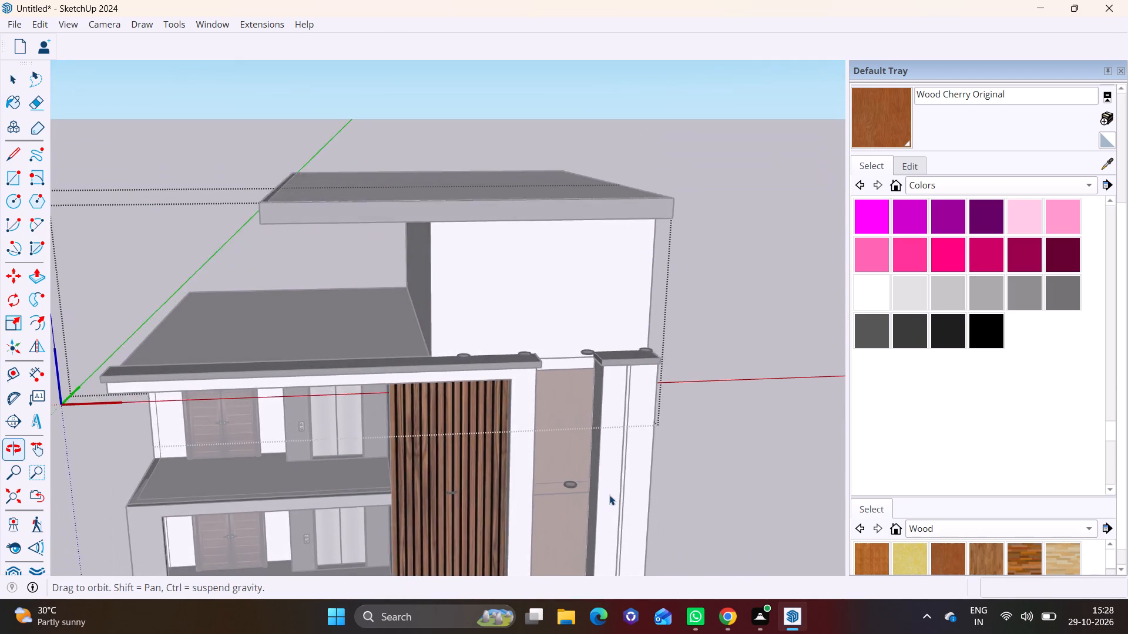
key("ctrl+z")
key("ctrl+z")
key("ctrl+z")
key("ctrl+z")
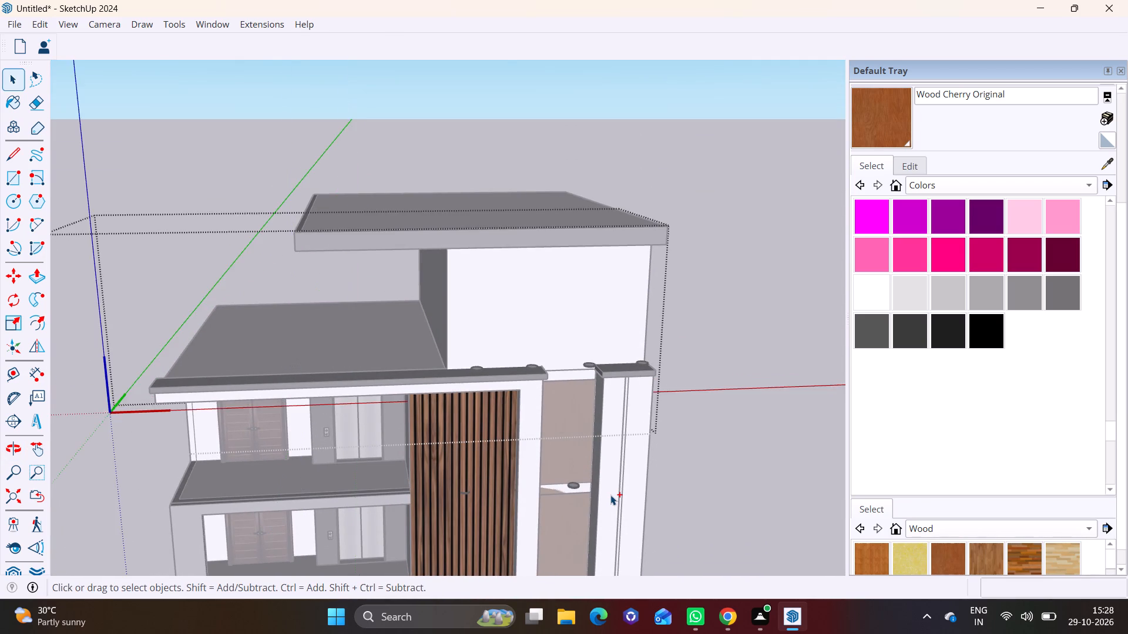
key("ctrl+z")
key("ctrl+z")
key("ctrl+z")
key("ctrl+z")
key("ctrl+z")
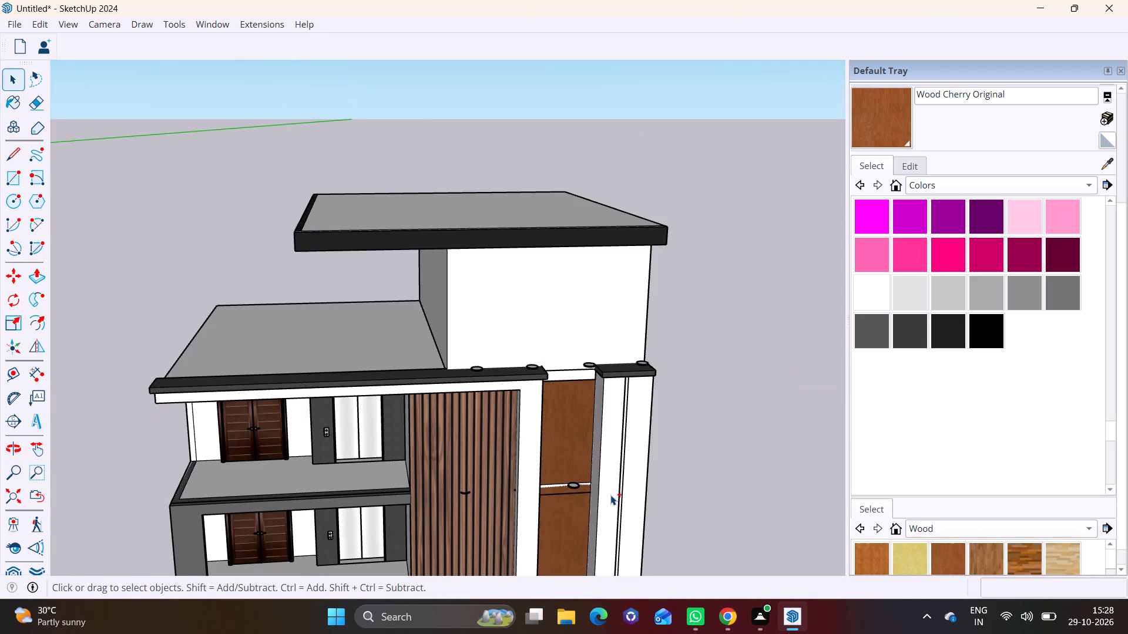
key("ctrl+z")
key("ctrl+z")
middle_click_drag(588, 475, 587, 231)
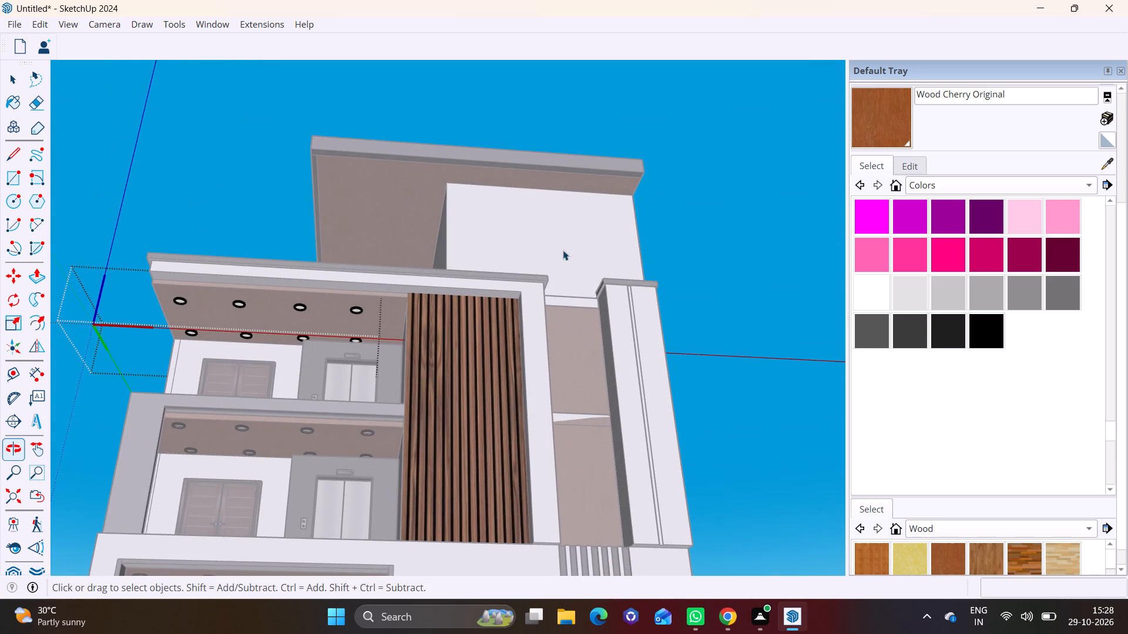
key("space")
left_click(716, 393)
Select the narrow column beside the lowest wall panel, beneath the building's bottom floor slab.
middle_click_drag(565, 362, 508, 534)
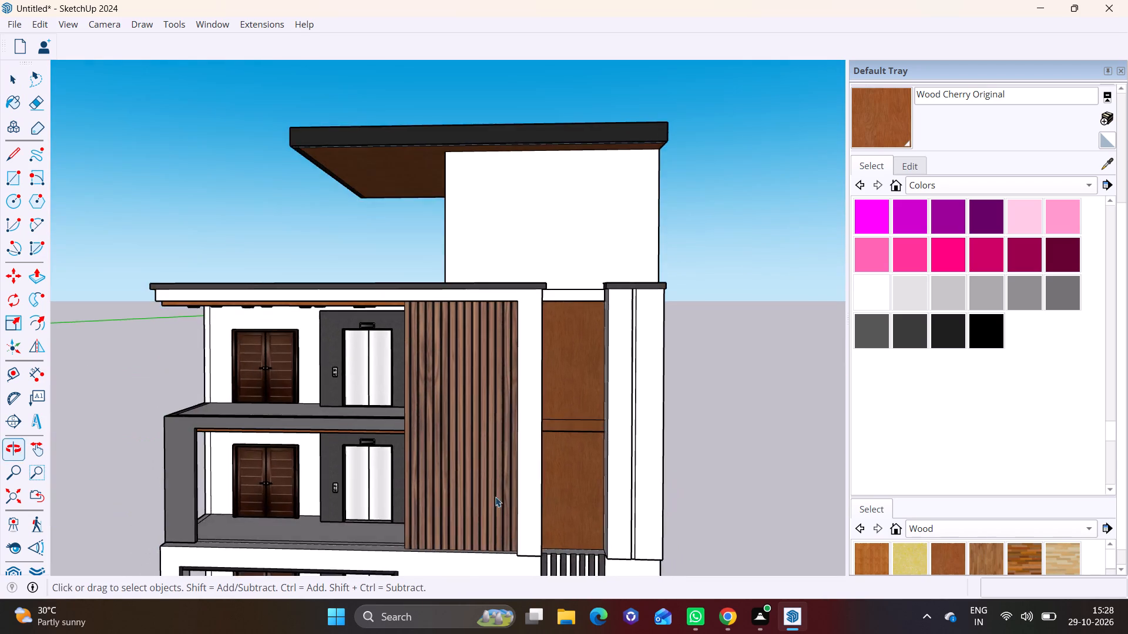
scroll(483, 467, "down", 6)
middle_click_drag(487, 490, 495, 383, "shift")
middle_click_drag(500, 430, 651, 463)
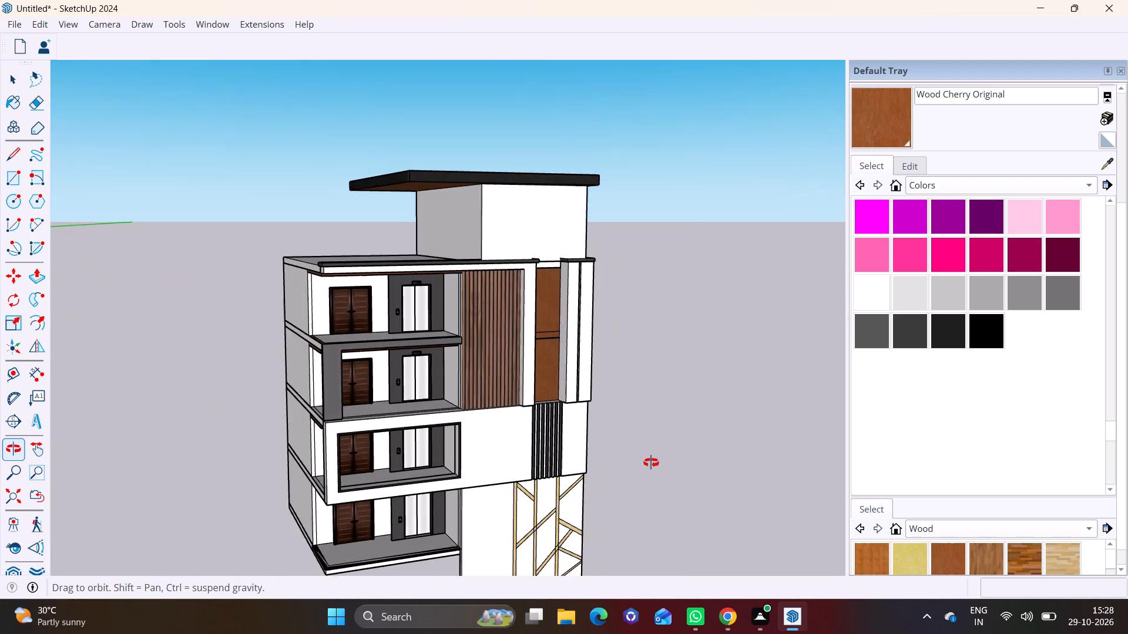
middle_click_drag(651, 463, 657, 464)
scroll(553, 439, "down", 5)
middle_click_drag(532, 534, 527, 397, "shift")
middle_click_drag(465, 416, 549, 377)
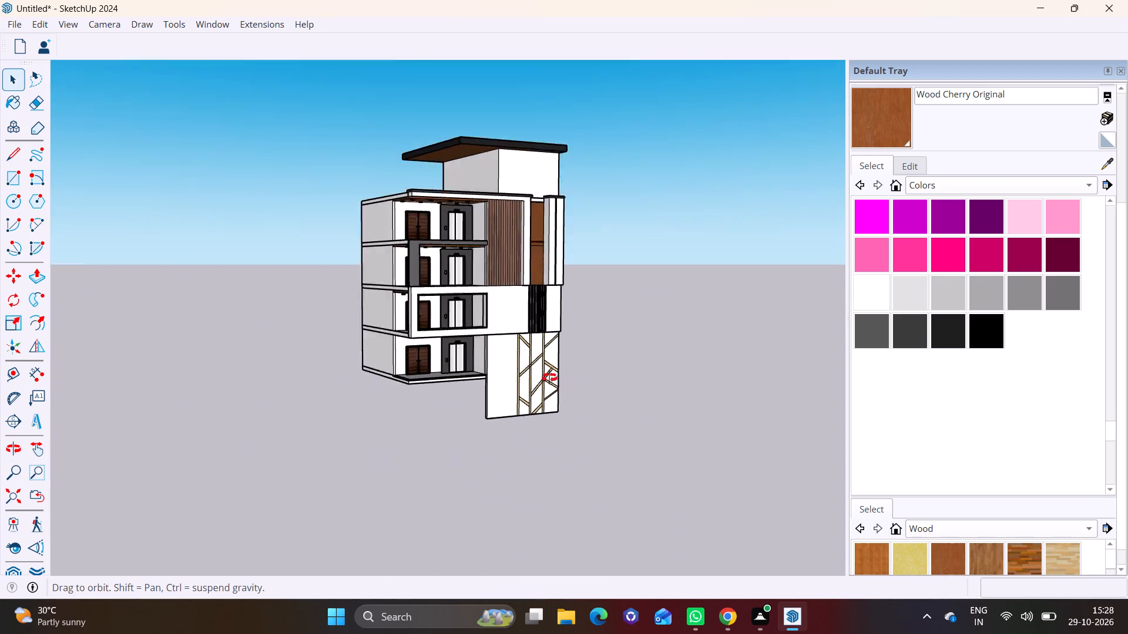
middle_click_drag(549, 377, 768, 301)
scroll(554, 374, "up", 5)
middle_click_drag(424, 425, 697, 385)
scroll(532, 404, "up", 1)
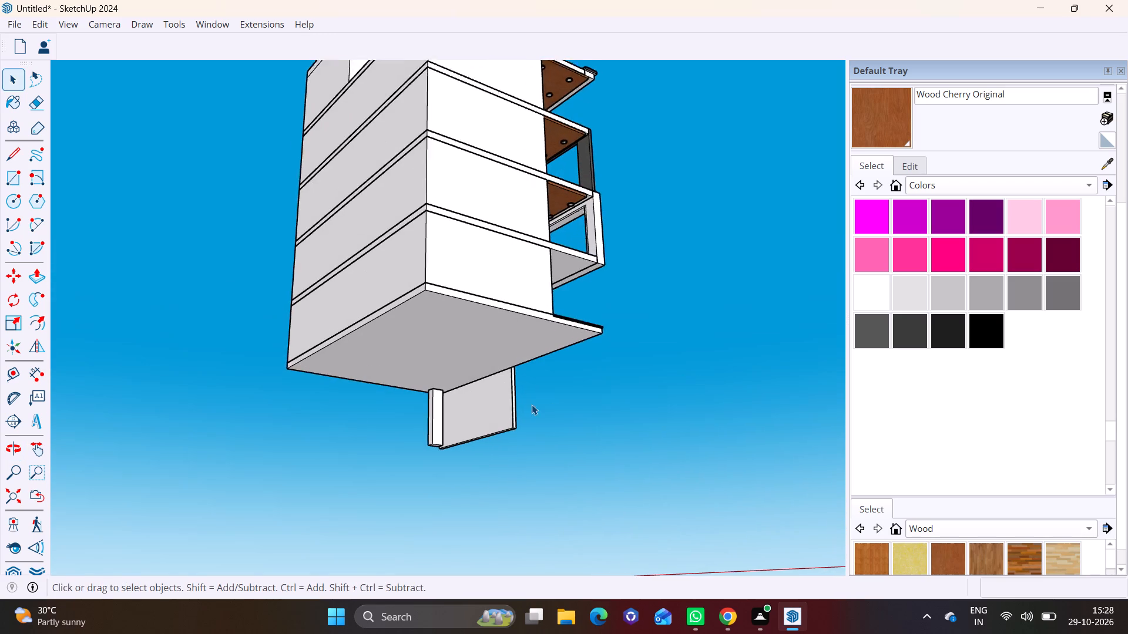
scroll(532, 404, "up", 4)
left_click(416, 403)
scroll(415, 403, "up", 2)
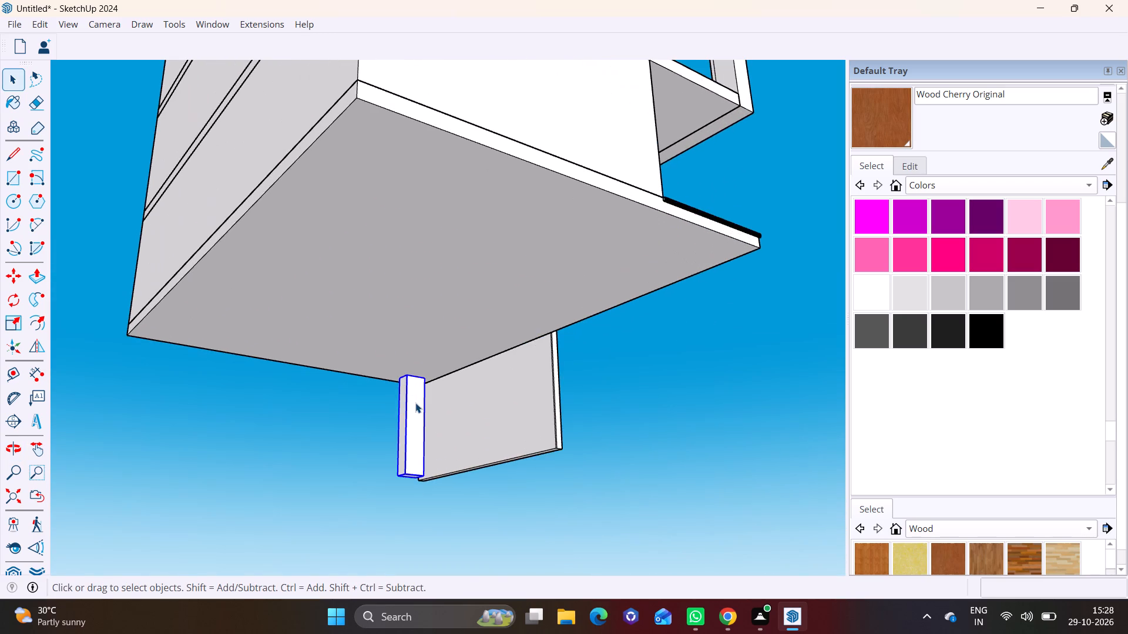
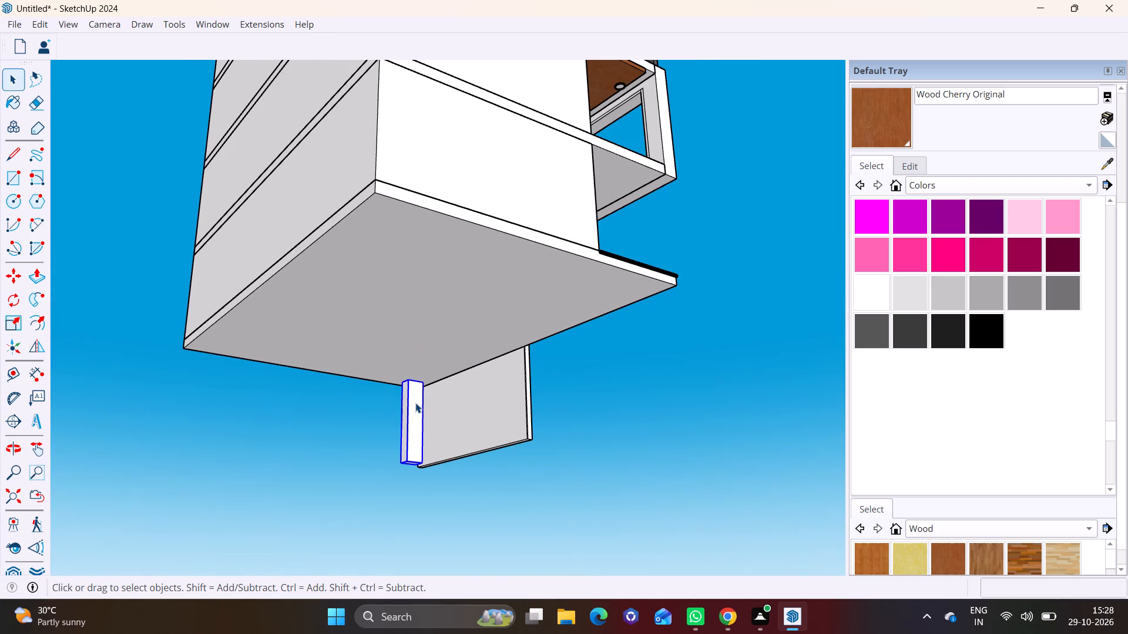
Copy the narrow column beside the lowest wall panel about 37' 1" to beneath the balcony slab's front outer corner.
middle_click_drag(414, 403, 405, 432)
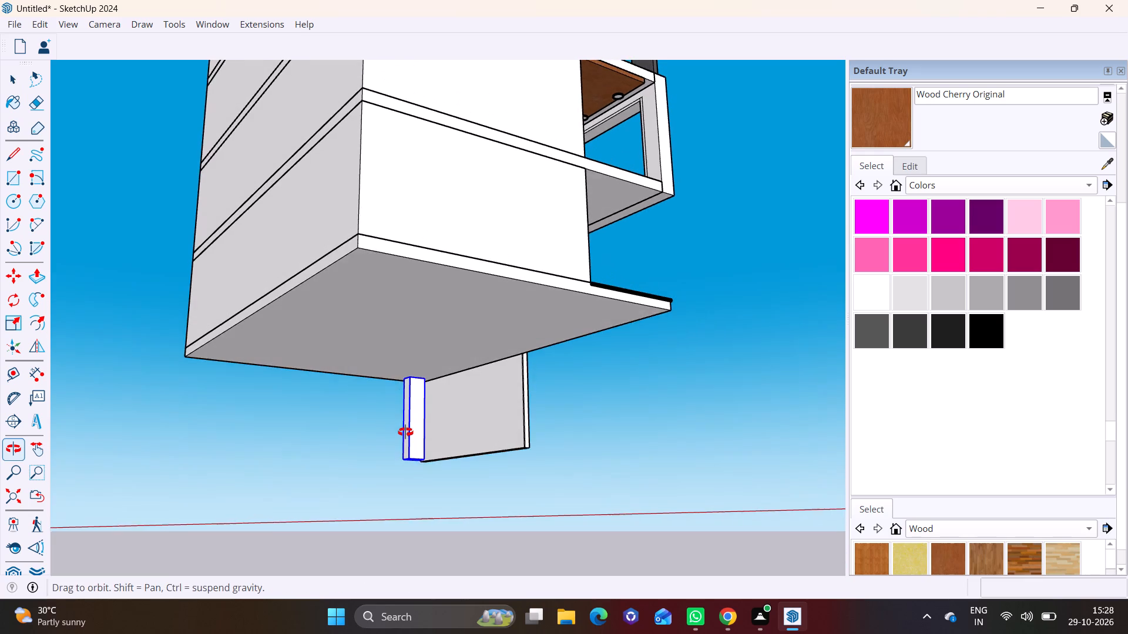
middle_click_drag(405, 432, 405, 437)
scroll(458, 434, "up", 2)
left_click(483, 419)
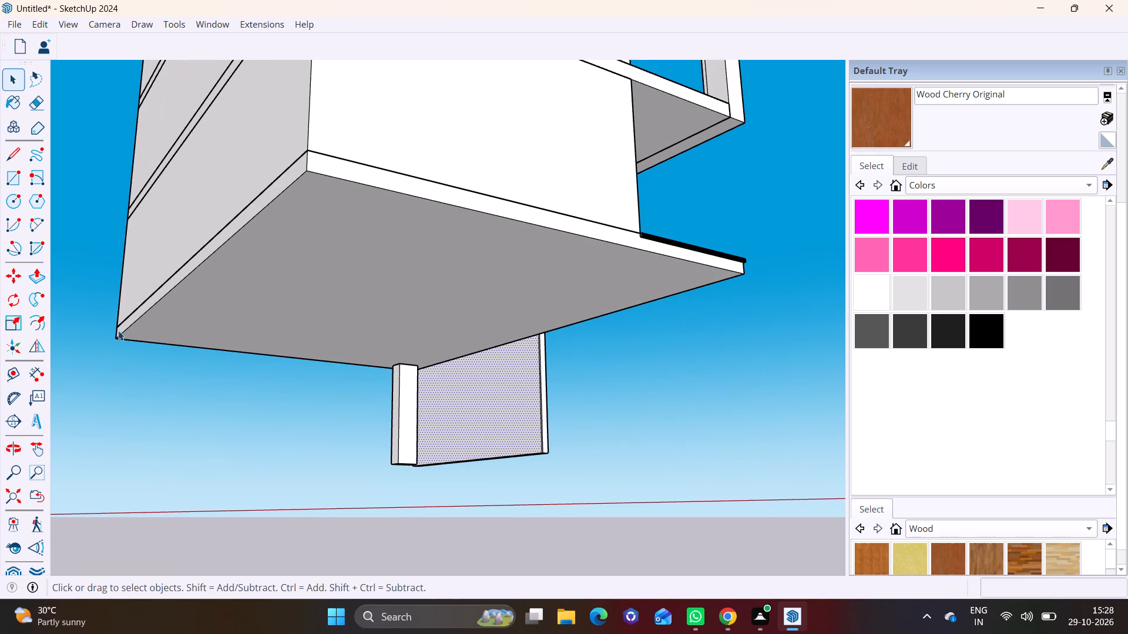
left_click(395, 402)
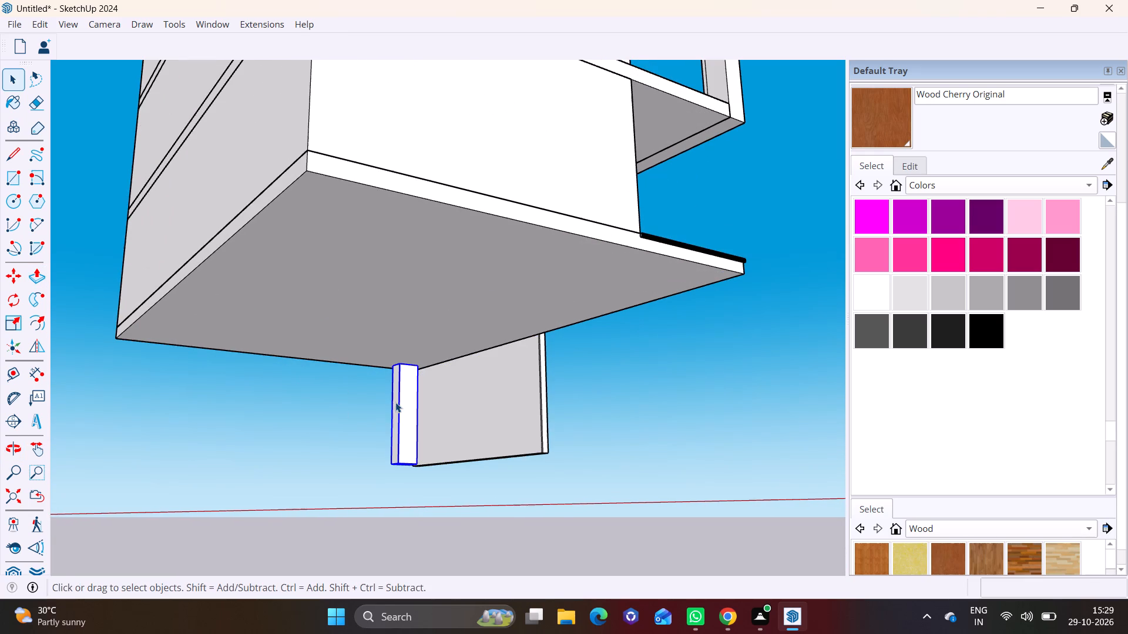
key("m")
left_click(402, 403)
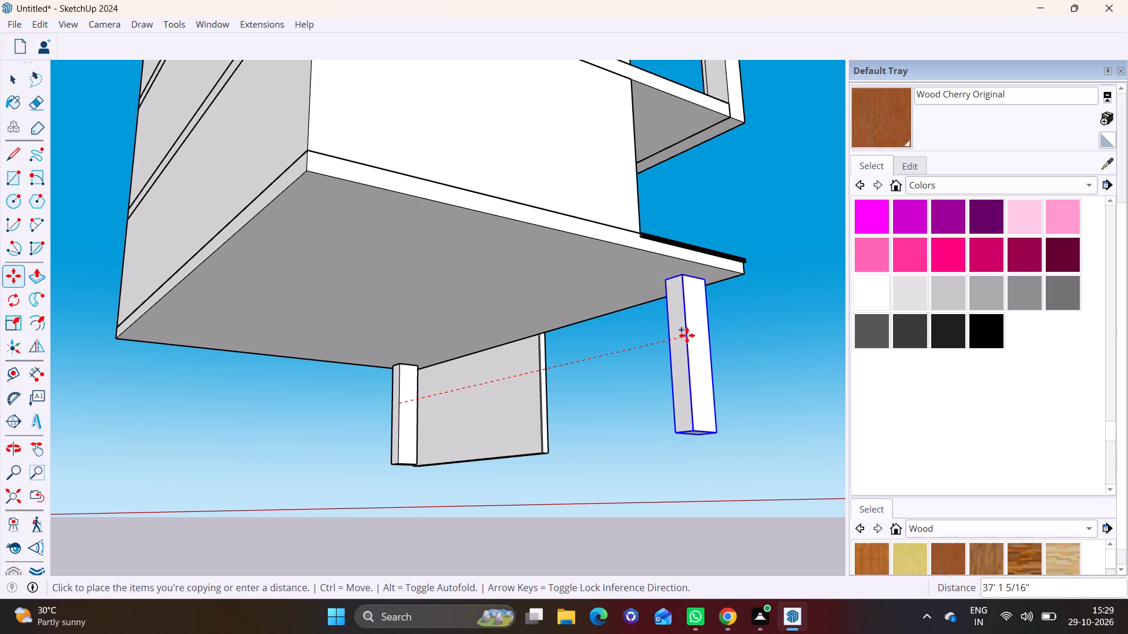
left_click(687, 335)
key("space")
Extrude the lowest wall panel 30' beneath the bottom floor slab to form a deep ground-floor block.
left_click(514, 410)
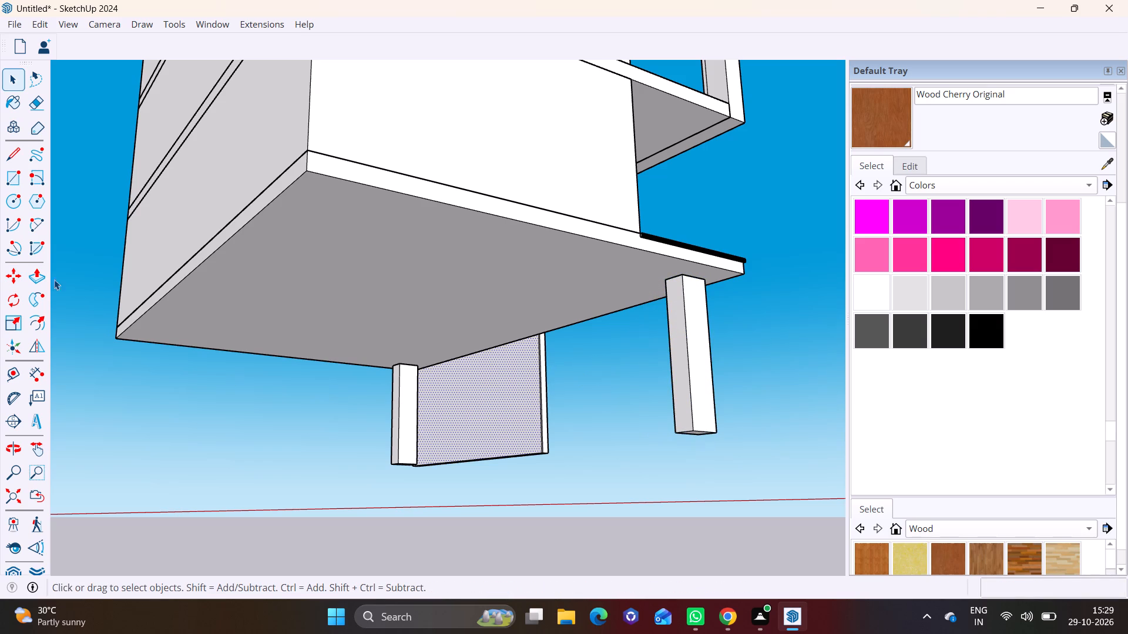
left_click(41, 276)
left_click(488, 425)
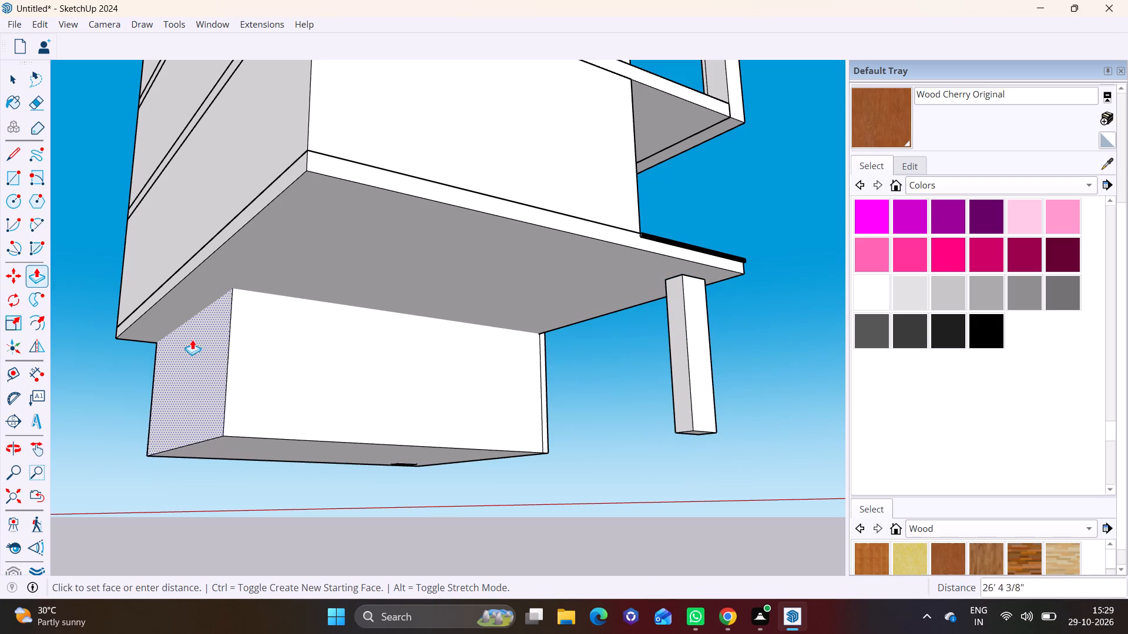
left_click(189, 272)
Copy the corner column along the slab's open side edge, about 11' 5" to the middle and another 14' 5" to the rear.
scroll(369, 376, "up", 1)
middle_click_drag(369, 376, 0, 466)
scroll(323, 442, "down", 3)
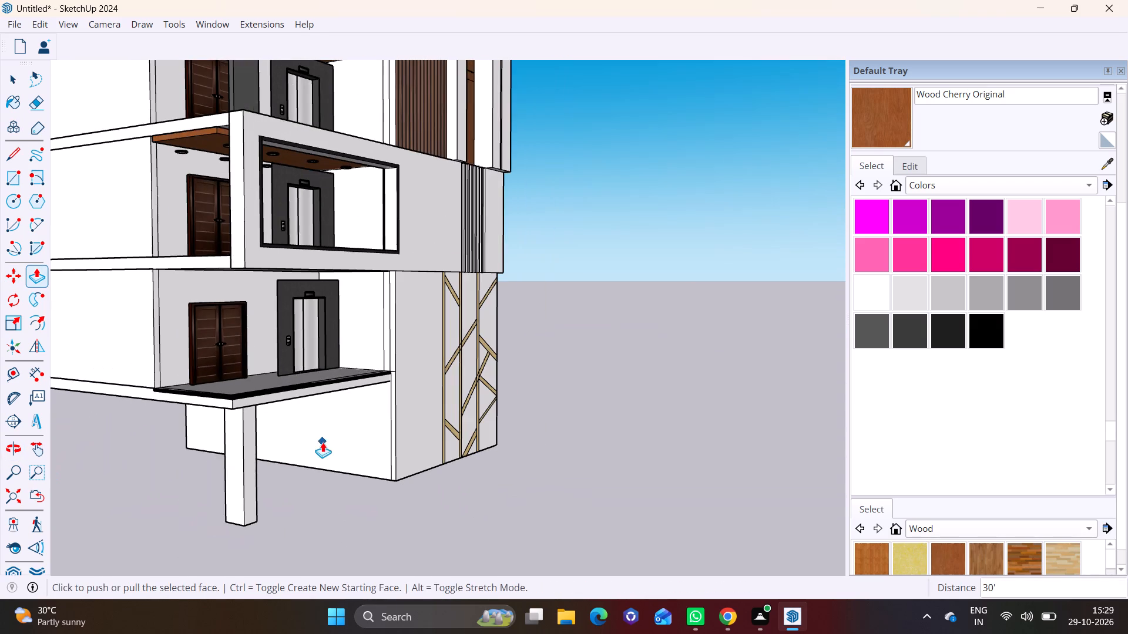
middle_click_drag(226, 453, 532, 504)
scroll(514, 505, "up", 2)
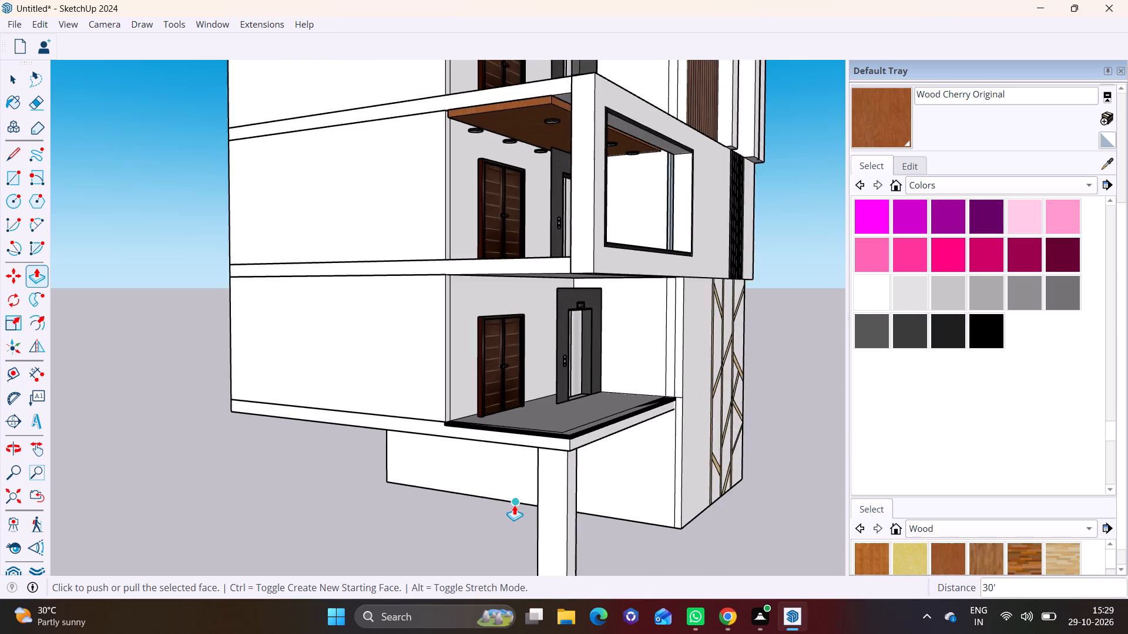
middle_click_drag(514, 505, 634, 429)
key("space")
left_click(652, 444)
middle_click_drag(652, 444, 703, 458)
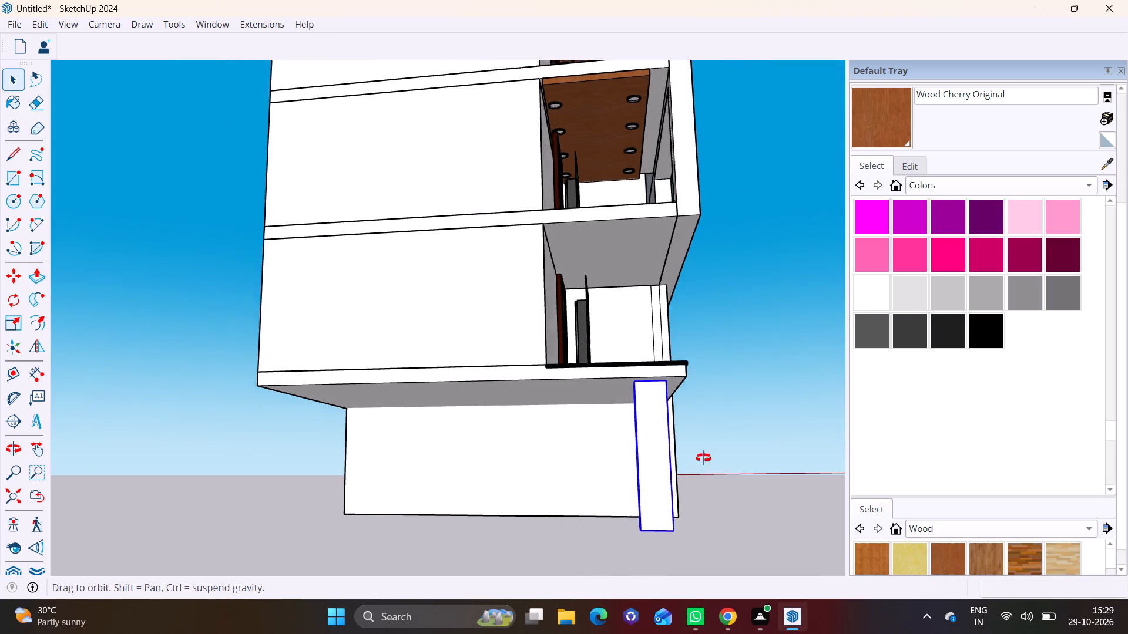
middle_click_drag(703, 458, 689, 468)
key("m")
left_click(694, 429)
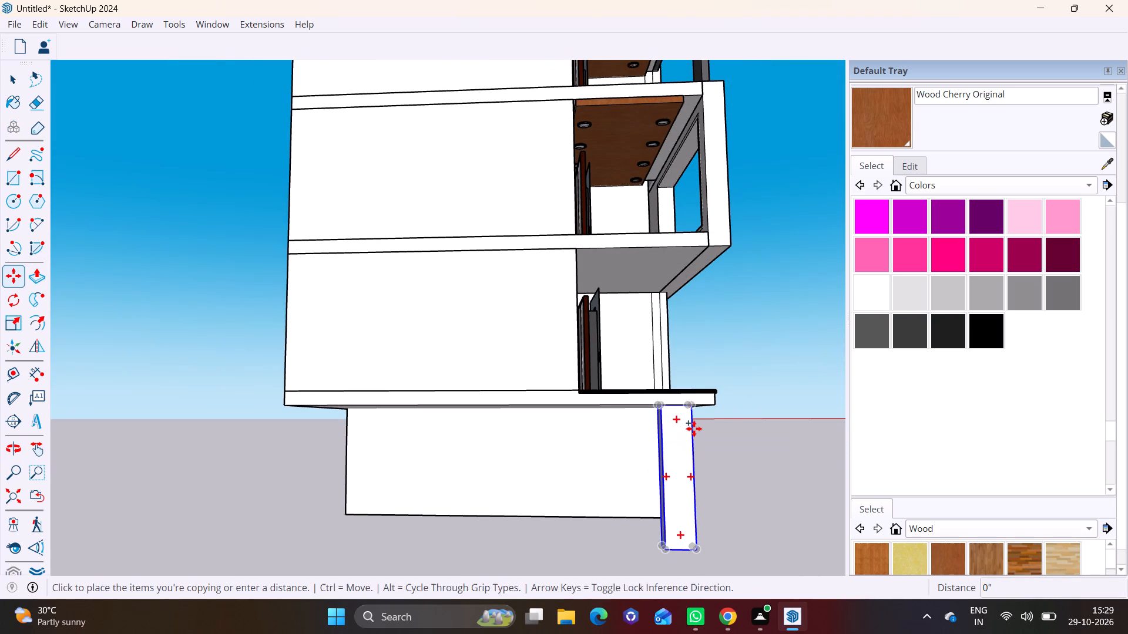
left_click(529, 432)
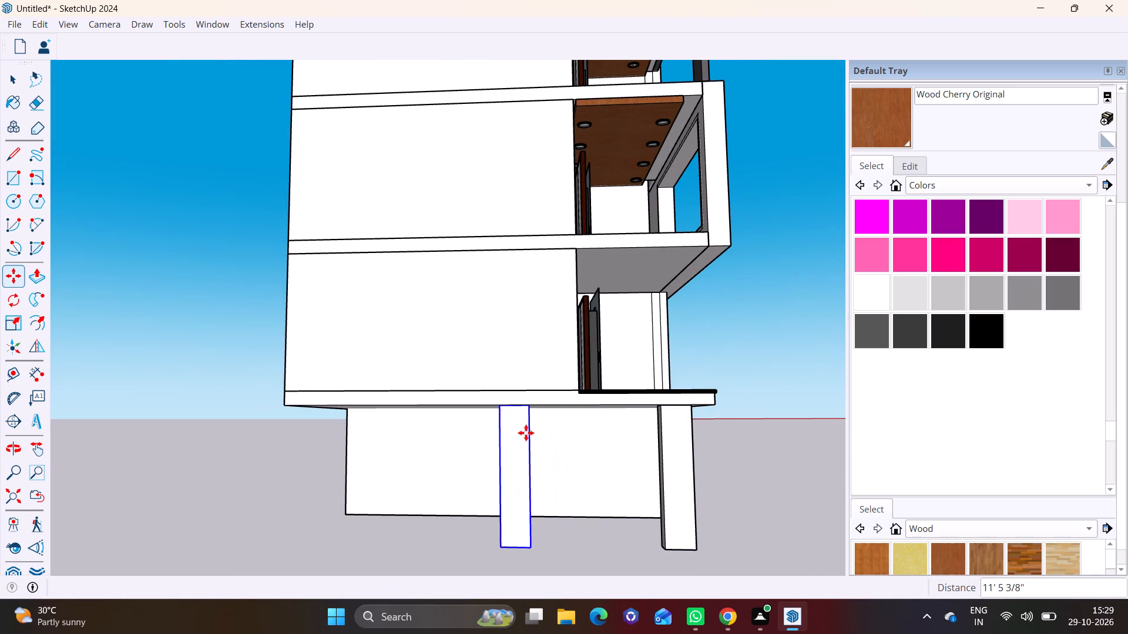
left_click(526, 433)
left_click(333, 436)
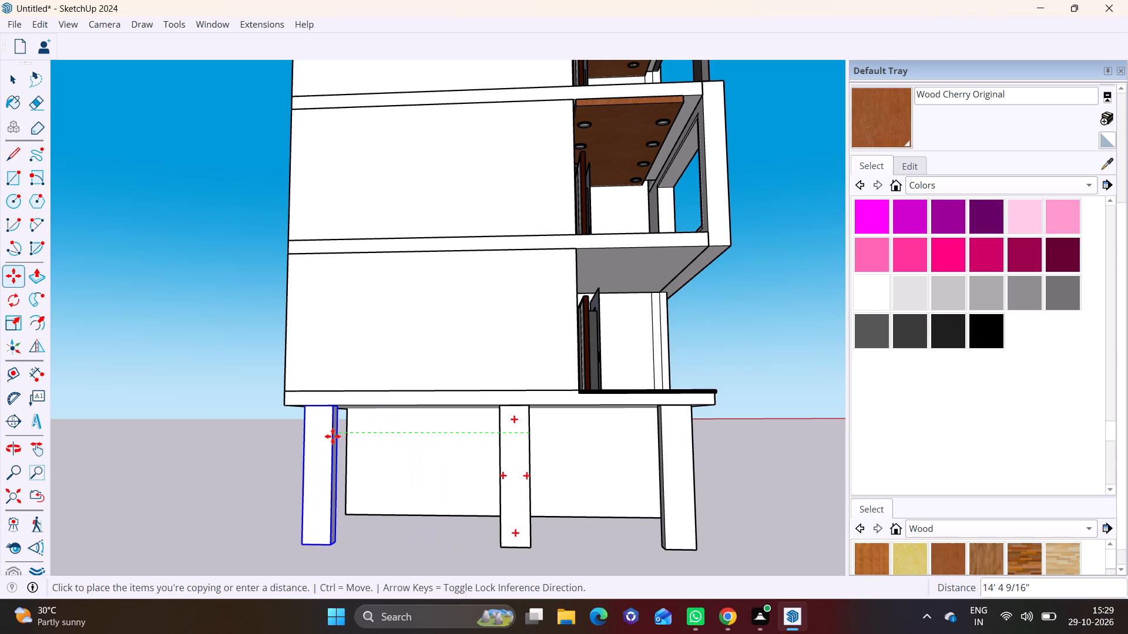
key("space")
left_click(748, 483)
Copy the lowest floor's elevator door group straight down to beneath the balcony slab, beside the ground-floor block.
middle_click_drag(763, 483, 341, 538)
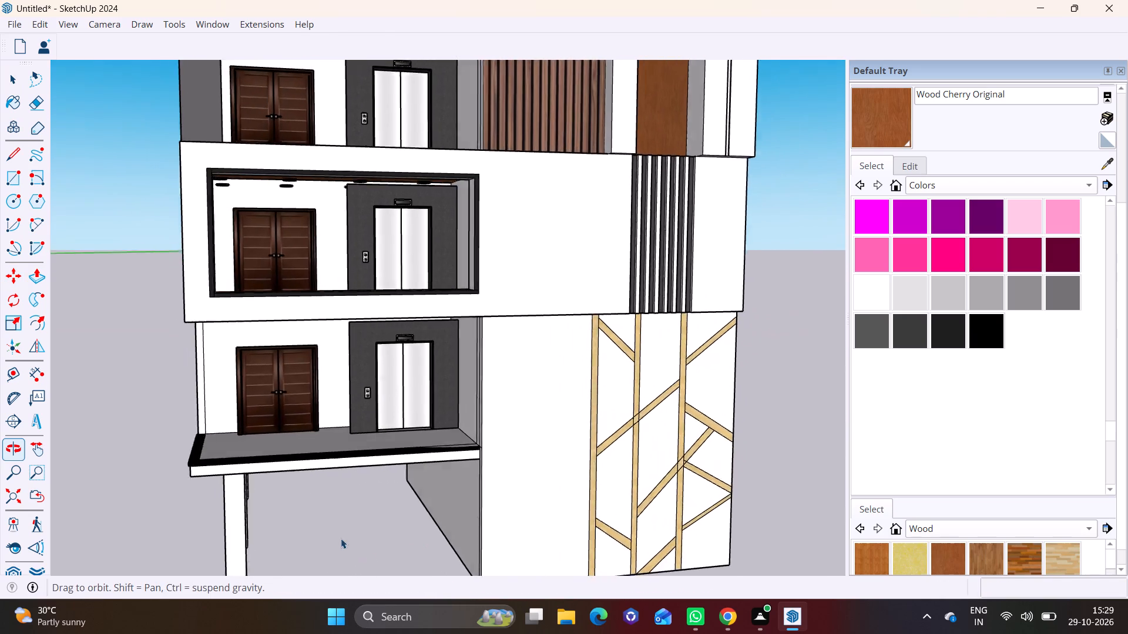
middle_click_drag(341, 538, 345, 544)
scroll(347, 525, "down", 8)
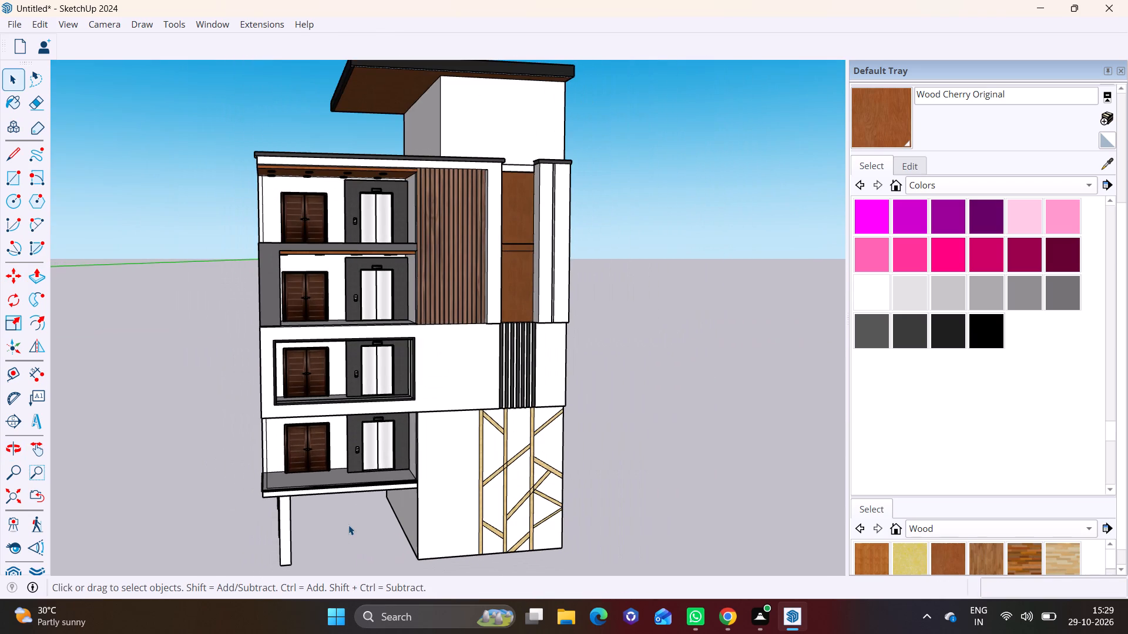
scroll(348, 525, "down", 2)
middle_click_drag(335, 521, 303, 487)
scroll(374, 506, "up", 5)
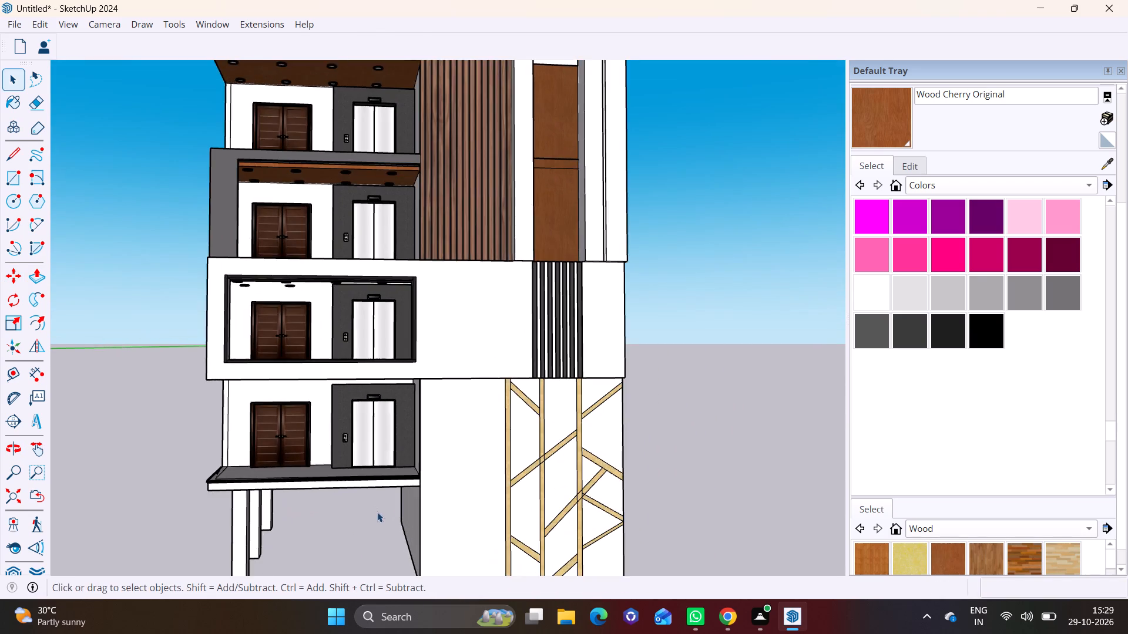
middle_click_drag(381, 514, 397, 465, "shift")
left_click(408, 383)
scroll(408, 383, "up", 3)
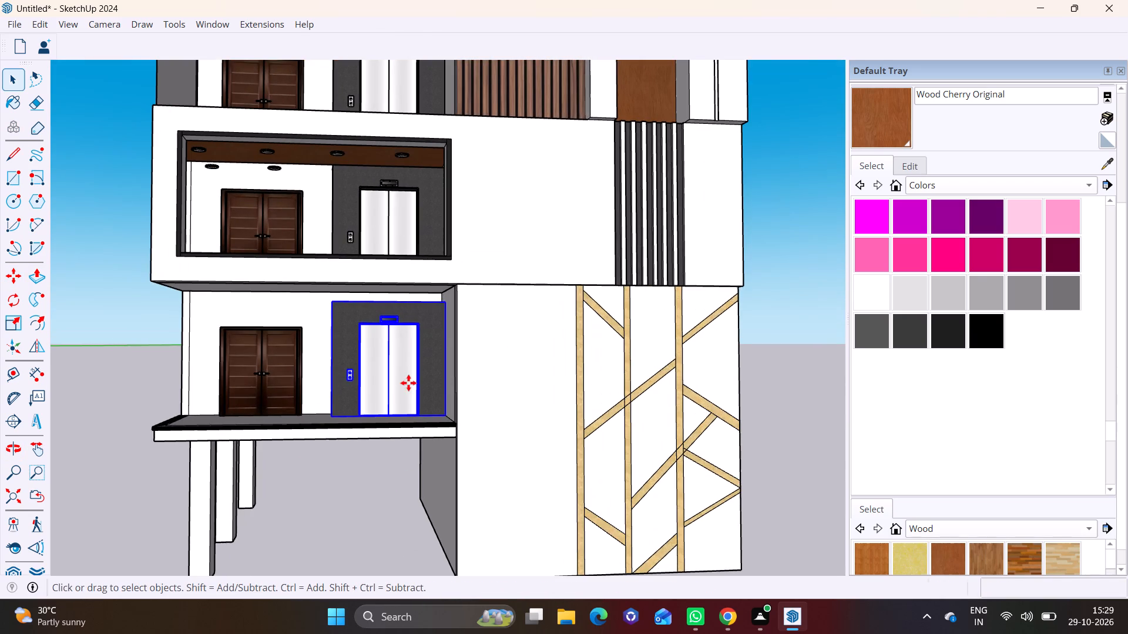
key("m")
left_click(445, 303)
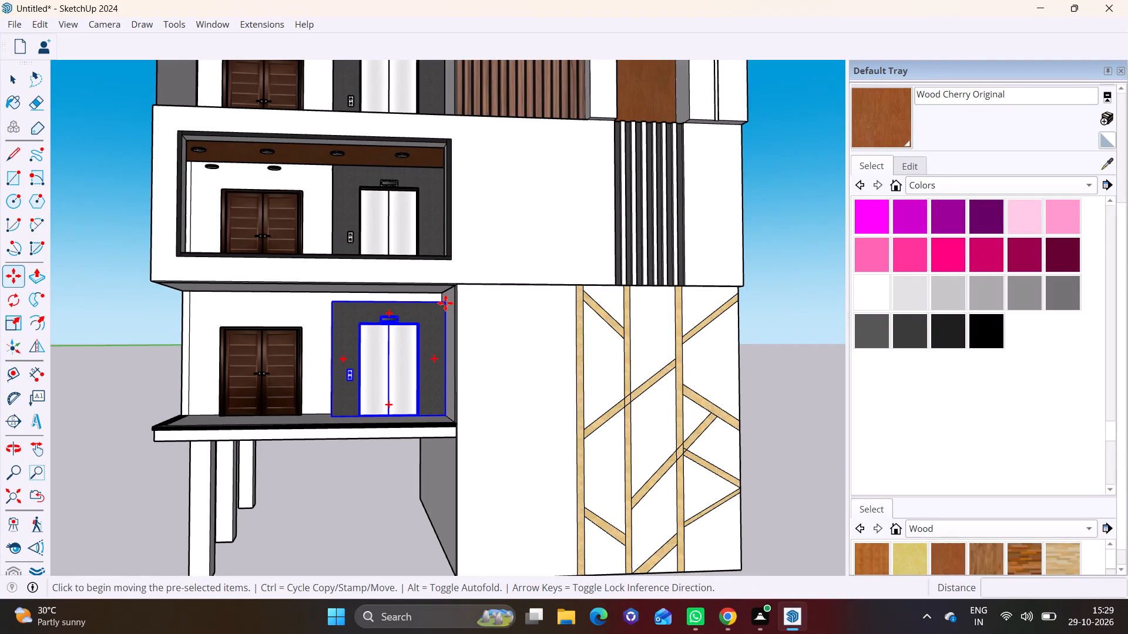
middle_click_drag(438, 452, 452, 439)
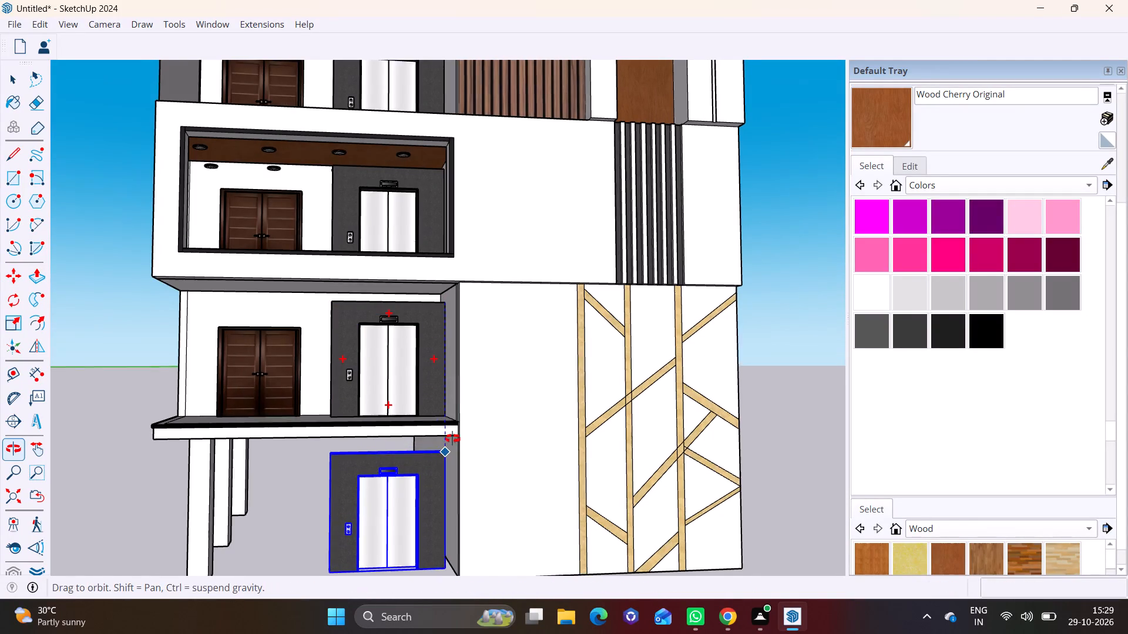
middle_click_drag(452, 439, 453, 439)
left_click(444, 445)
key("space")
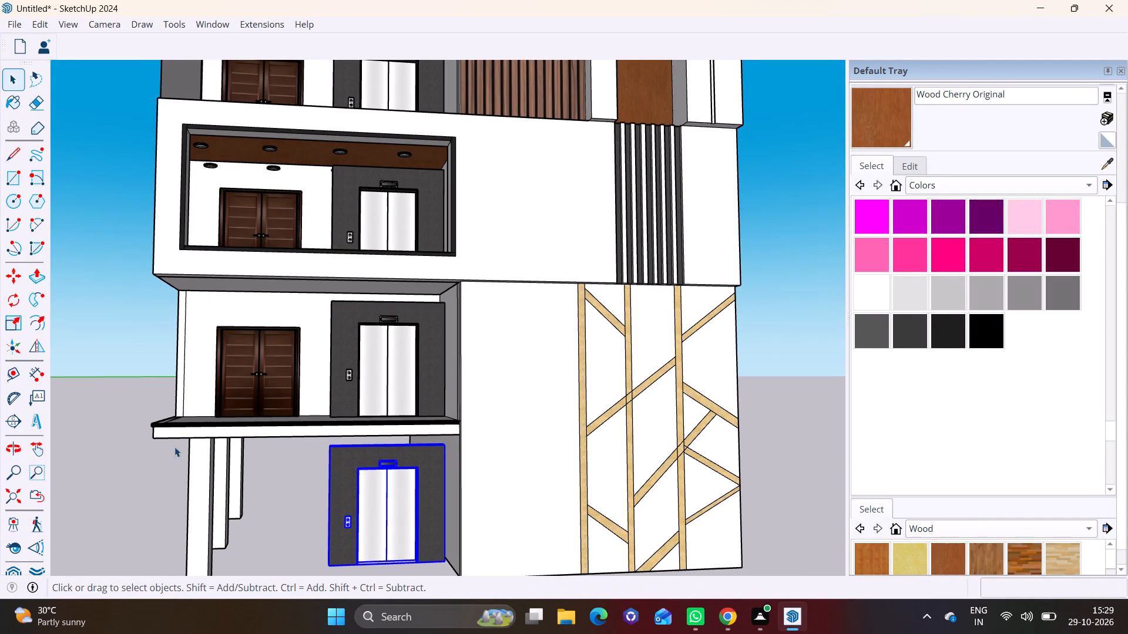
left_click(157, 452)
Extend the ground-floor block's underside face downward by 6' 9/16".
middle_click_drag(438, 514, 590, 395)
scroll(546, 484, "down", 3)
middle_click_drag(532, 510, 568, 360)
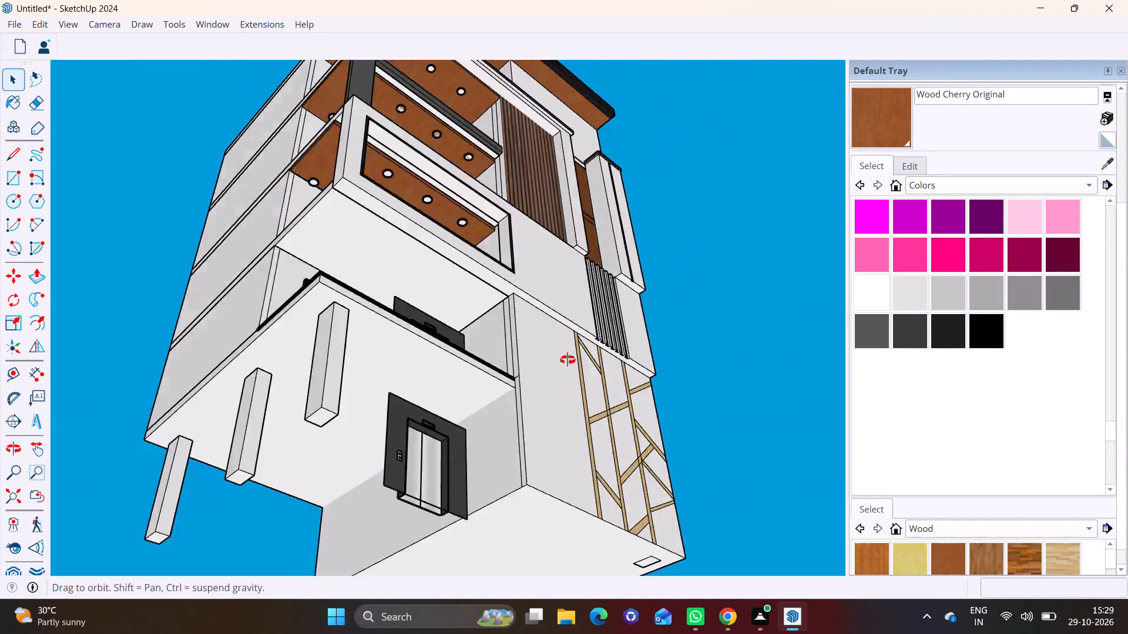
middle_click_drag(568, 360, 568, 284)
scroll(580, 446, "down", 2)
middle_click_drag(580, 503, 563, 333)
scroll(565, 389, "up", 3)
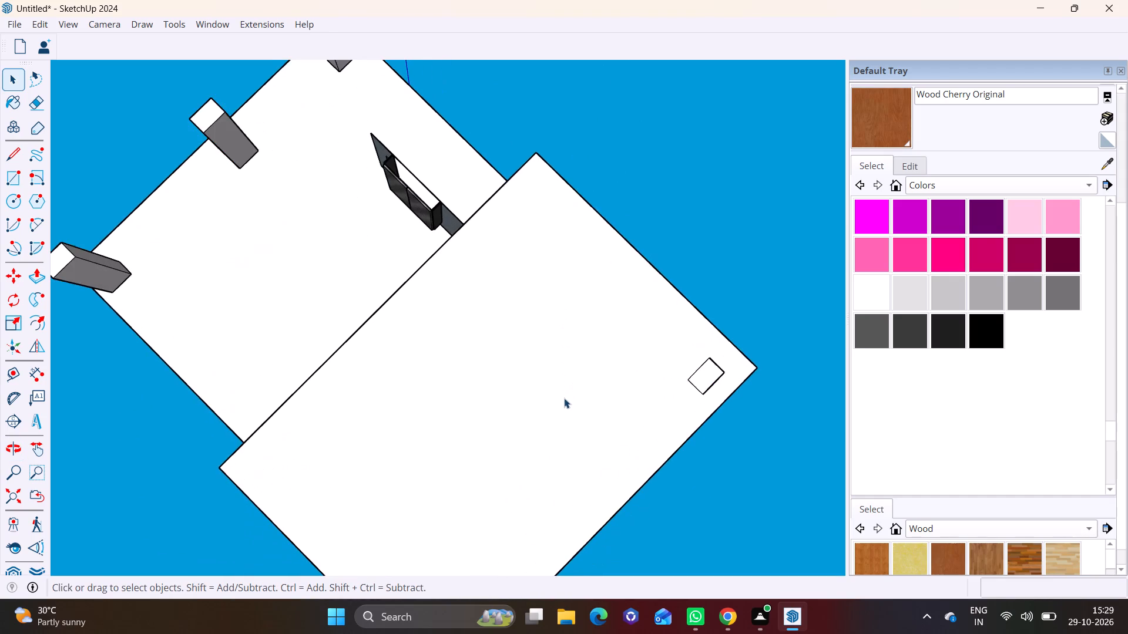
scroll(564, 398, "down", 4)
left_click(490, 393)
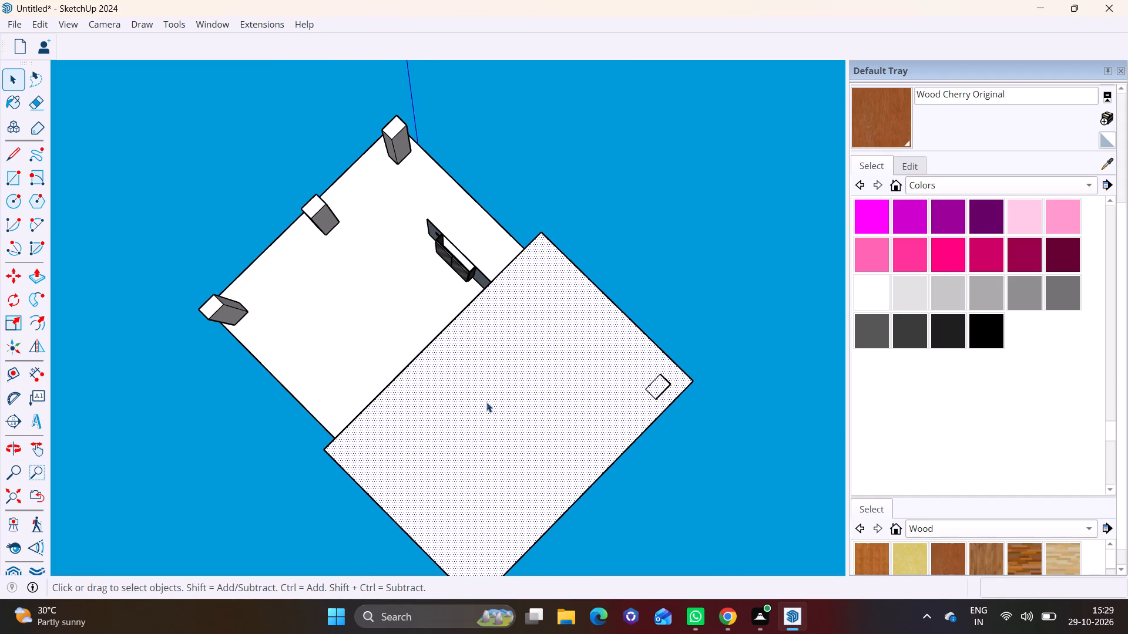
left_click(32, 276)
left_click(423, 430)
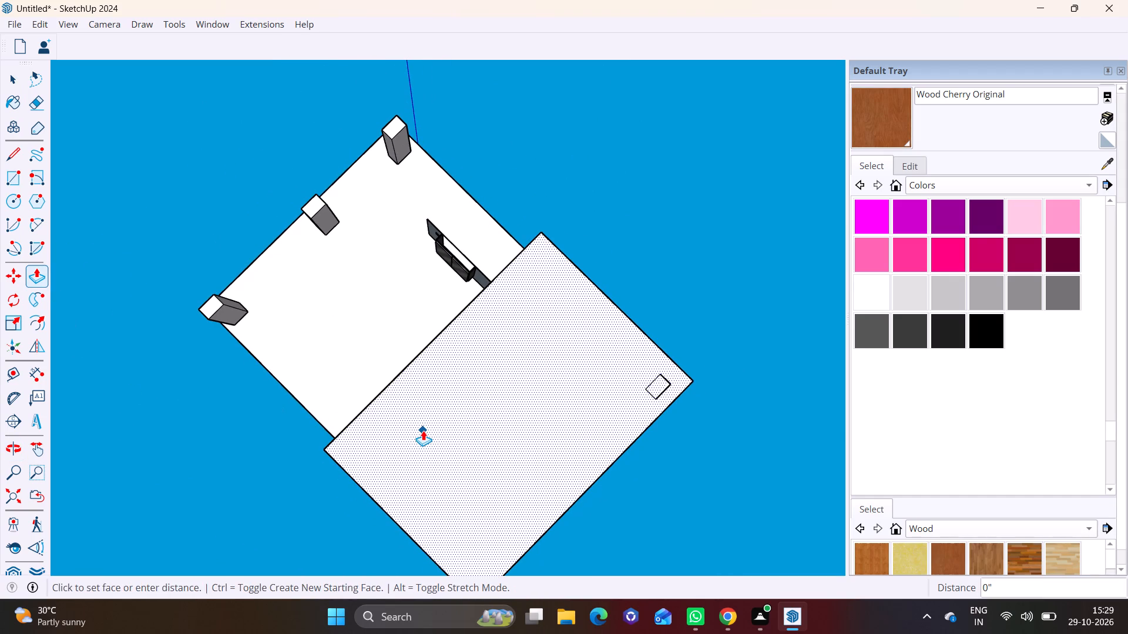
left_click(426, 437)
Push the ground-floor block's underside face back up by about 3'.
middle_click_drag(509, 371, 572, 554)
scroll(570, 526, "down", 3)
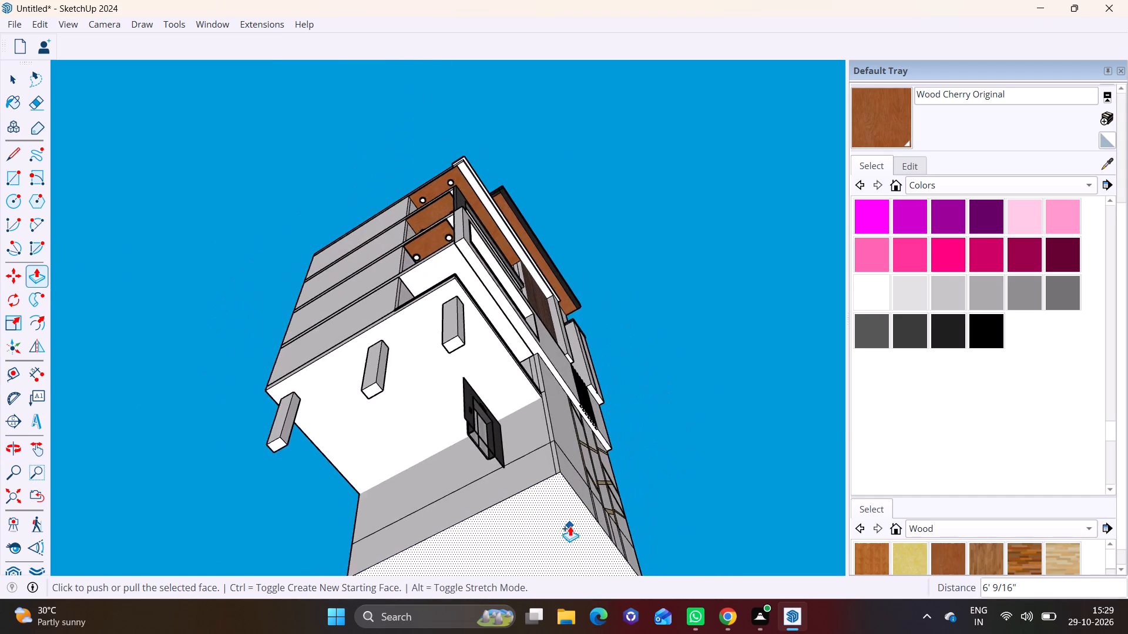
middle_click_drag(570, 522, 544, 318, "ctrl")
middle_click_drag(550, 380, 662, 499)
middle_click_drag(318, 421, 632, 537)
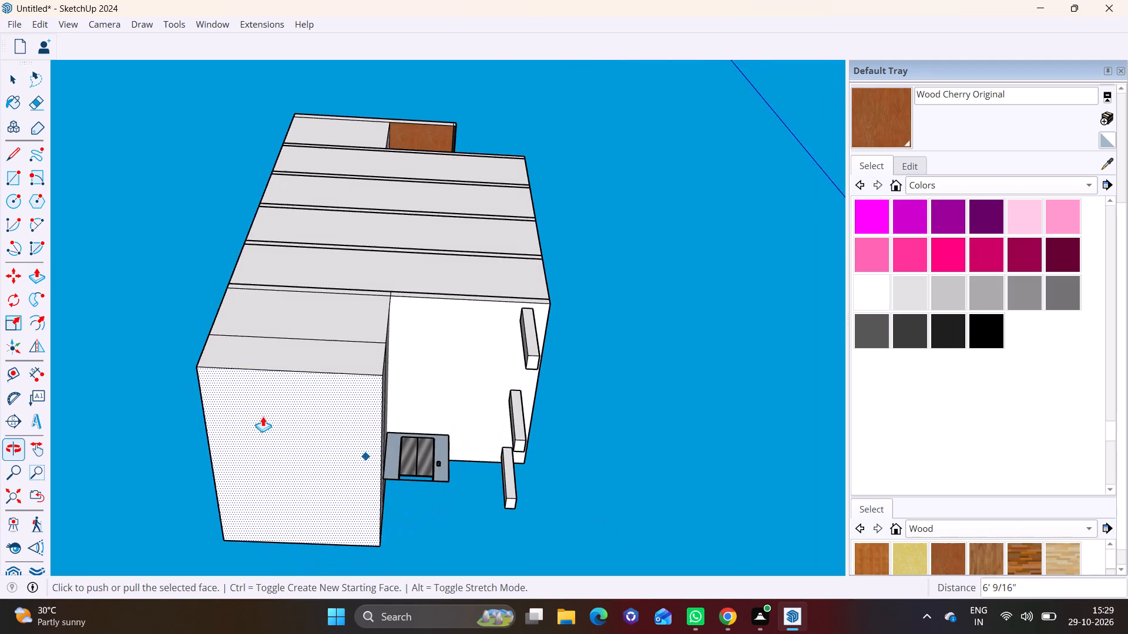
middle_click_drag(261, 407, 642, 502)
middle_click_drag(304, 399, 660, 397)
middle_click_drag(442, 389, 673, 390)
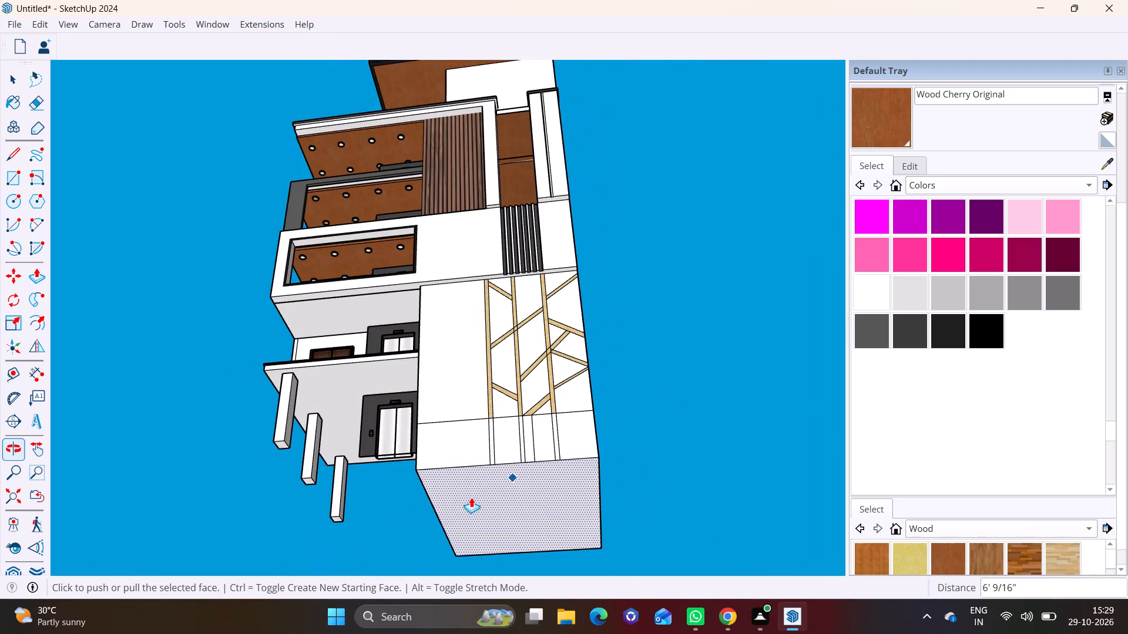
middle_click_drag(480, 456, 644, 446)
left_click(501, 483)
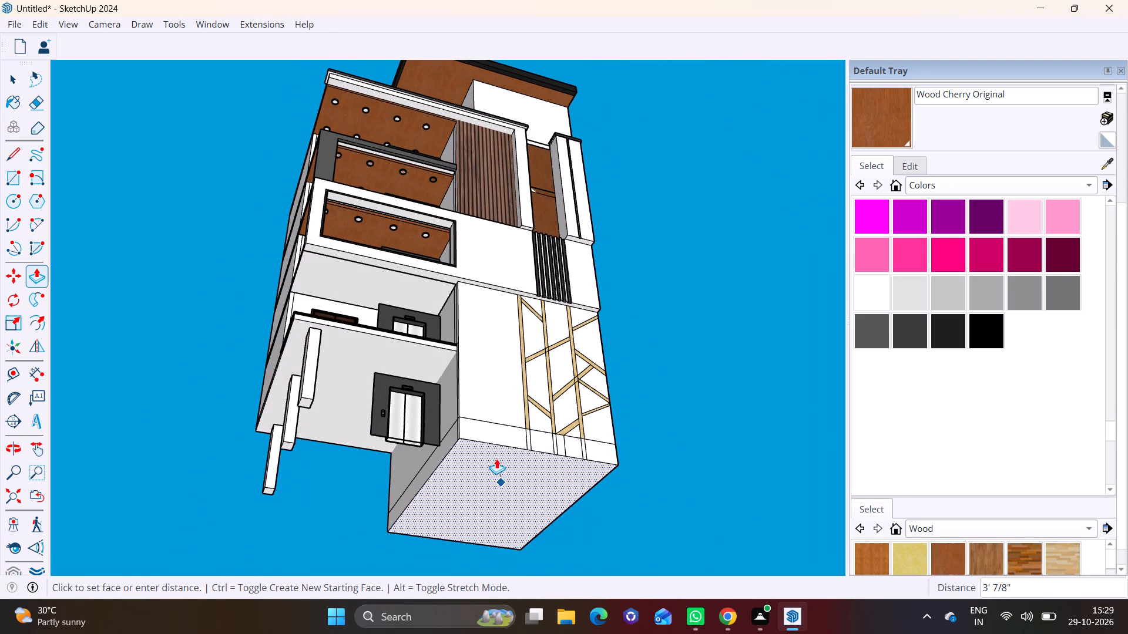
left_click(496, 454)
Extrude the low side strip at the block's base outward beneath the elevator doors and columns to form a ground slab.
middle_click_drag(411, 415, 481, 471)
key("space")
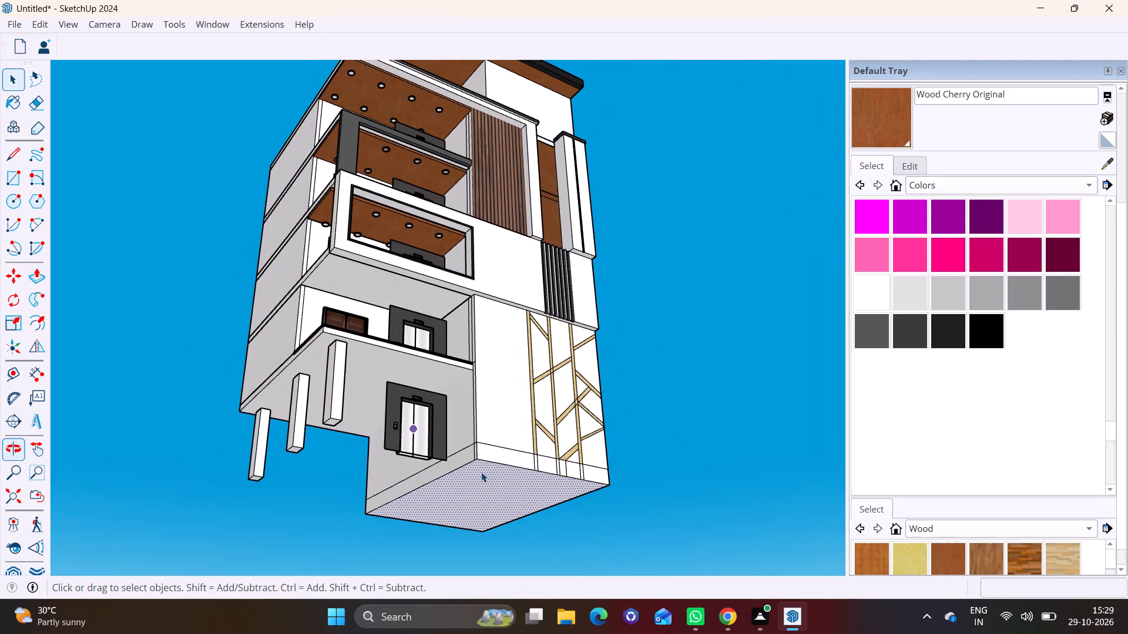
scroll(429, 437, "up", 7)
left_click(493, 489)
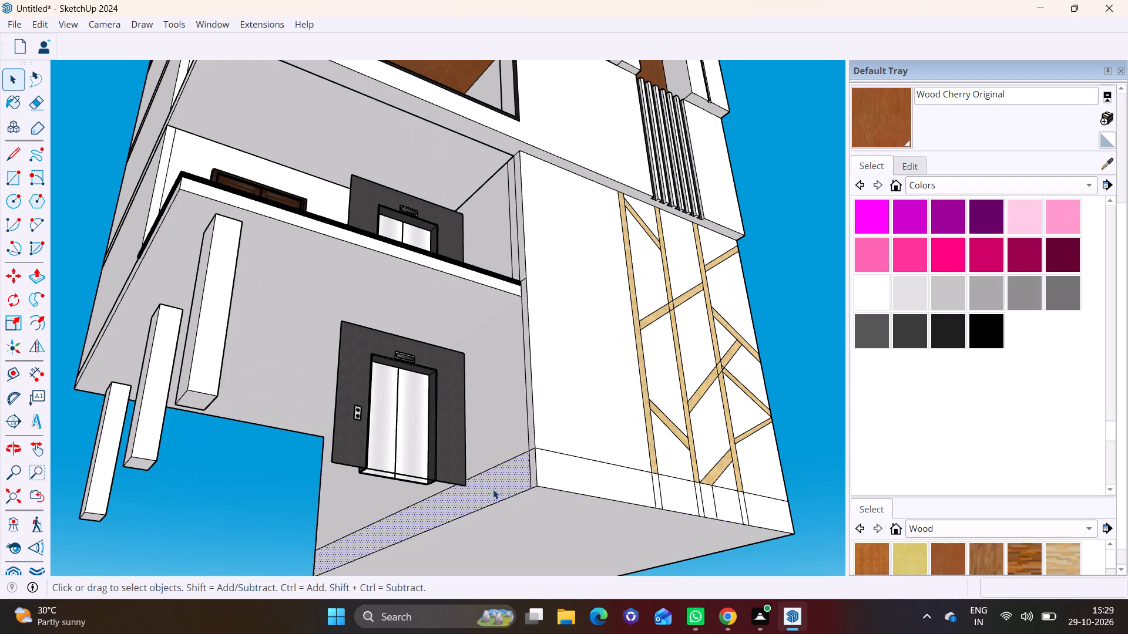
left_click(45, 279)
left_click(514, 487)
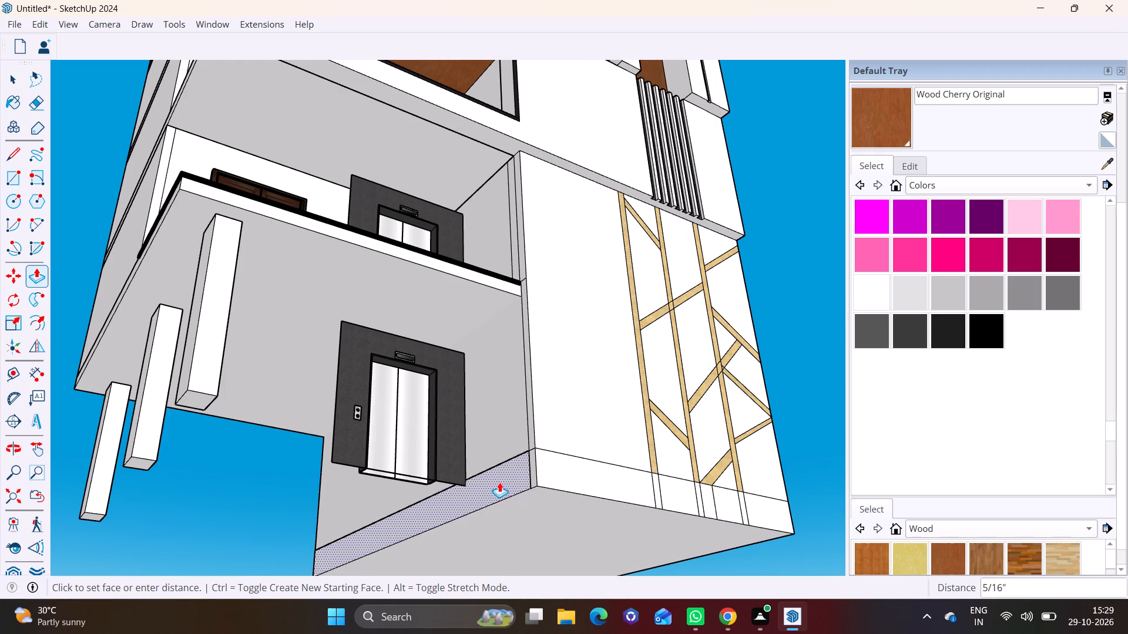
left_click(59, 386)
left_click(66, 392)
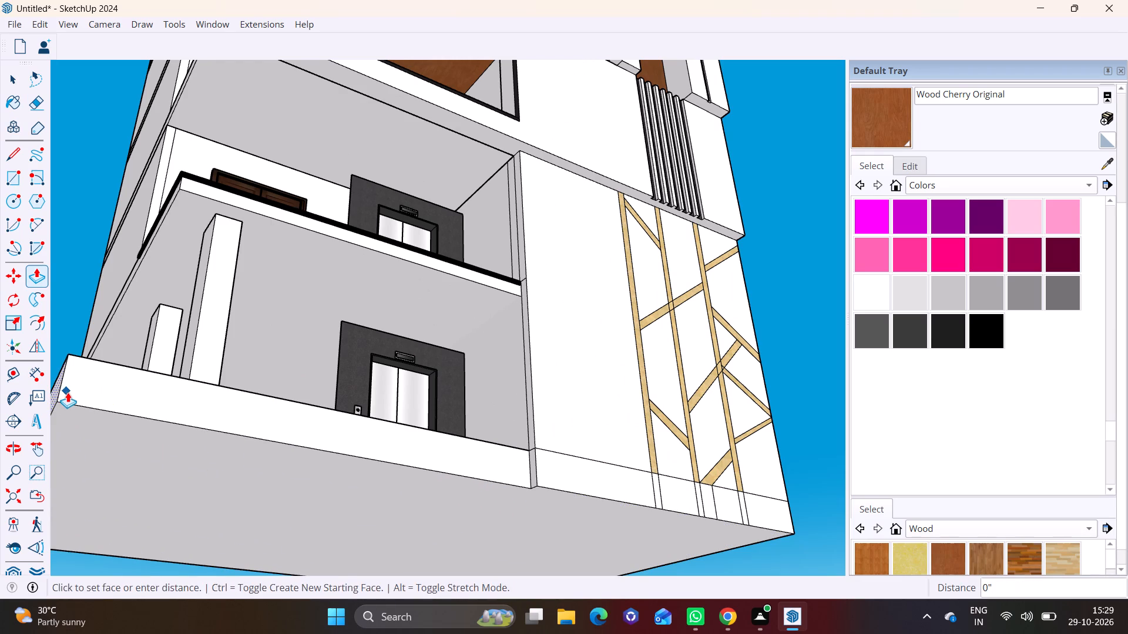
key("space")
Push the ground slab's underside face up 10 5/8" to thin the slab.
left_click(297, 497)
left_click(40, 276)
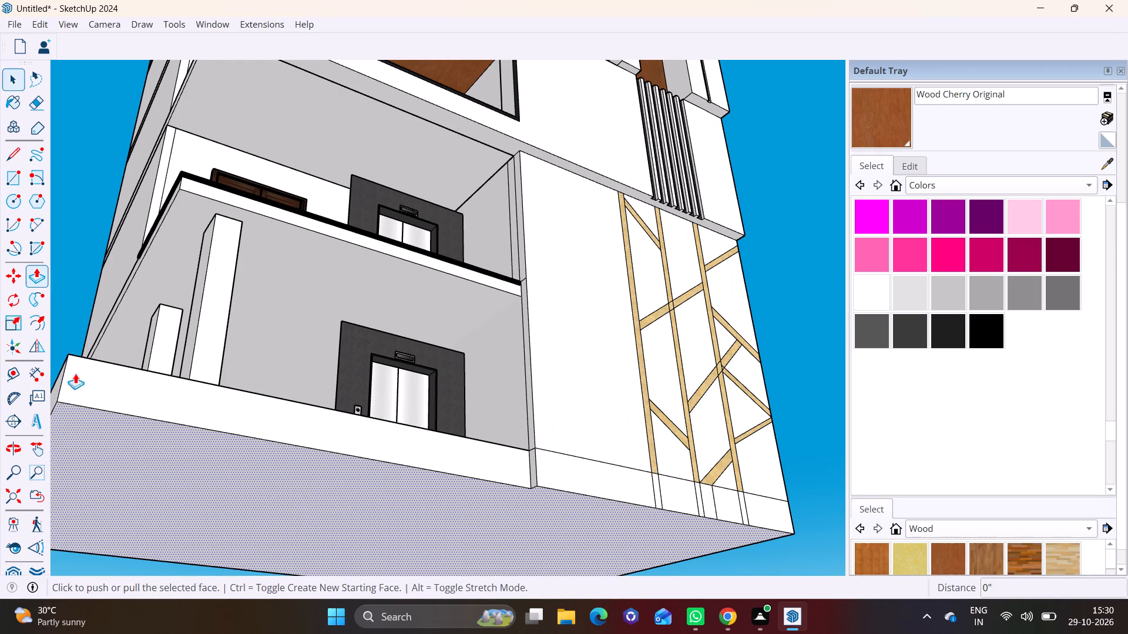
left_click(221, 478)
left_click(229, 462)
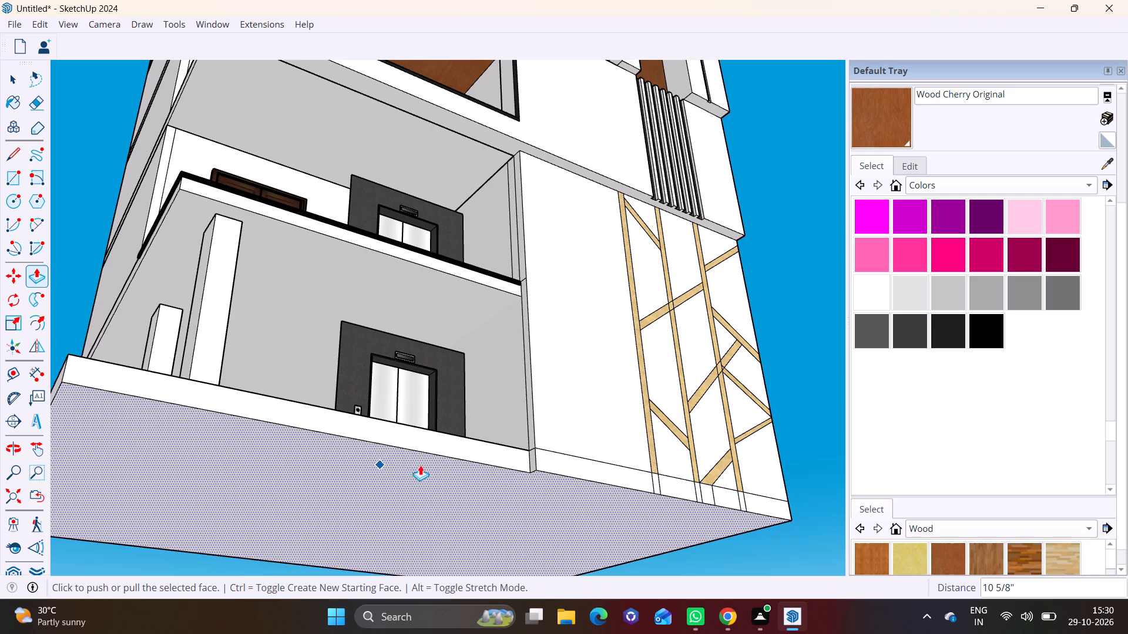
Examine the building's front and side elevations around the new ground floor, columns and base slab.
middle_click_drag(491, 448, 286, 553)
scroll(375, 506, "down", 7)
middle_click_drag(555, 510, 522, 512)
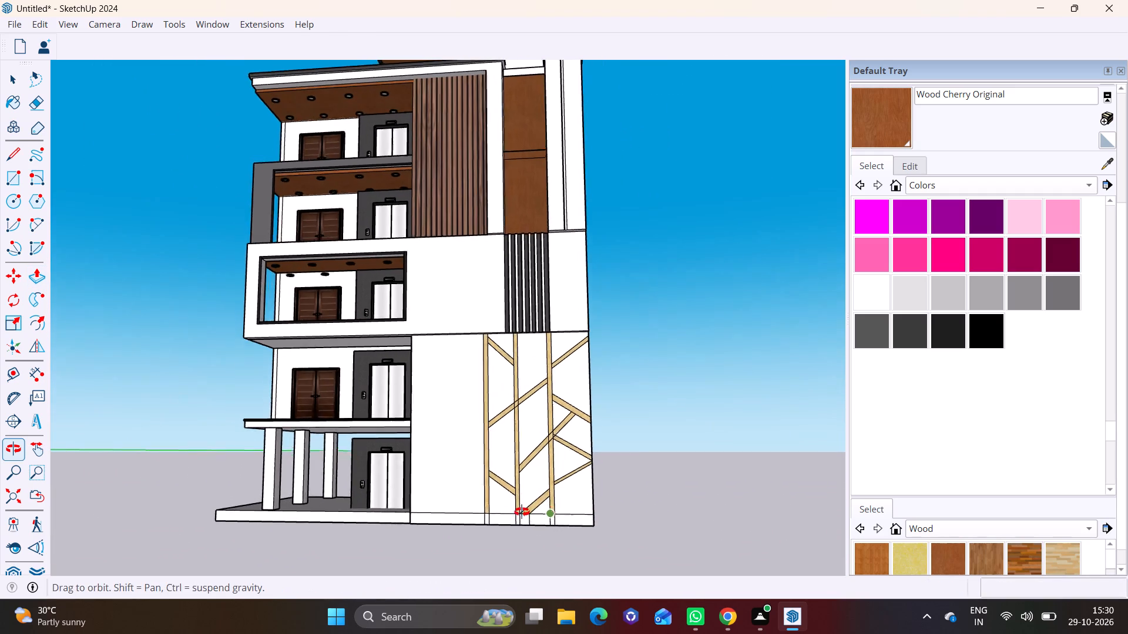
middle_click_drag(522, 512, 260, 515)
scroll(424, 511, "down", 3)
middle_click_drag(441, 515, 765, 534)
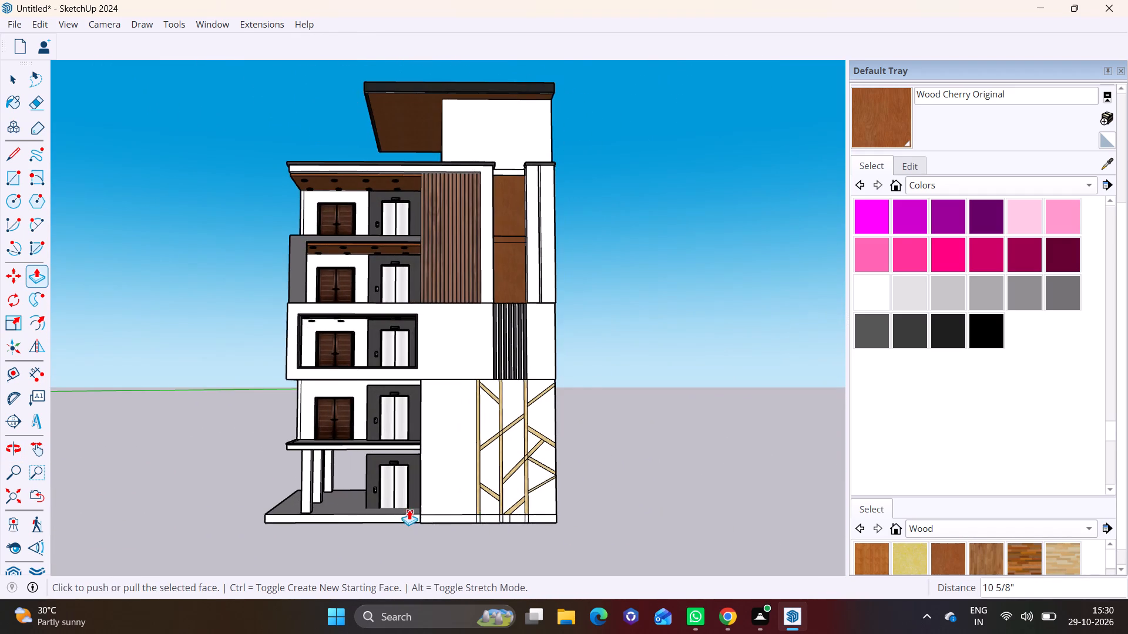
scroll(409, 510, "up", 2)
scroll(419, 487, "down", 3)
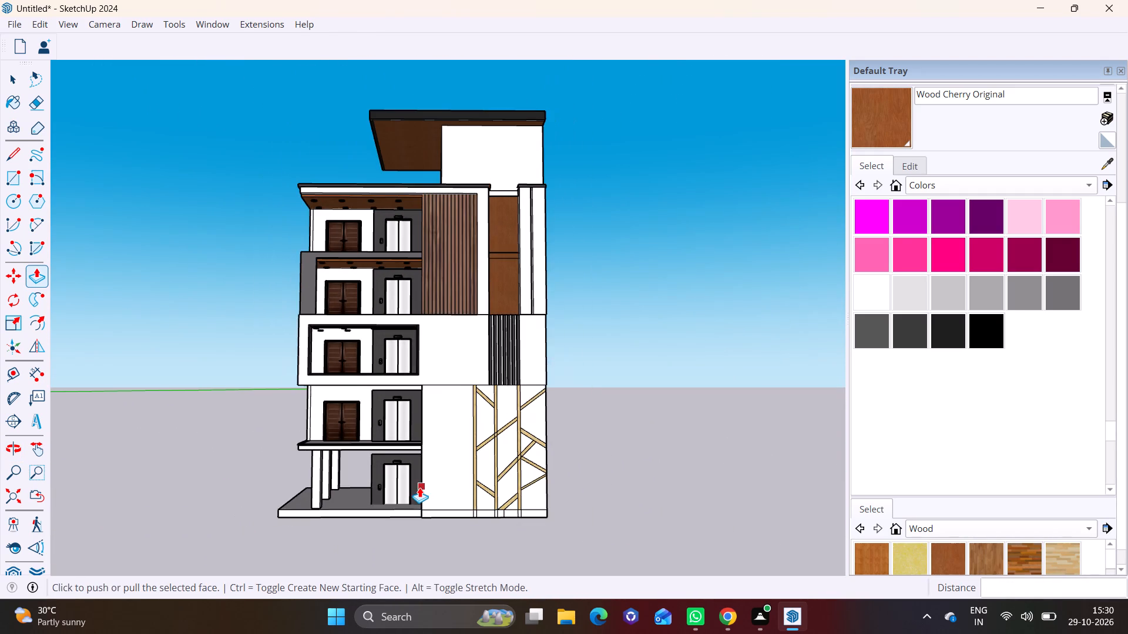
middle_click_drag(464, 496, 196, 498)
scroll(650, 506, "up", 3)
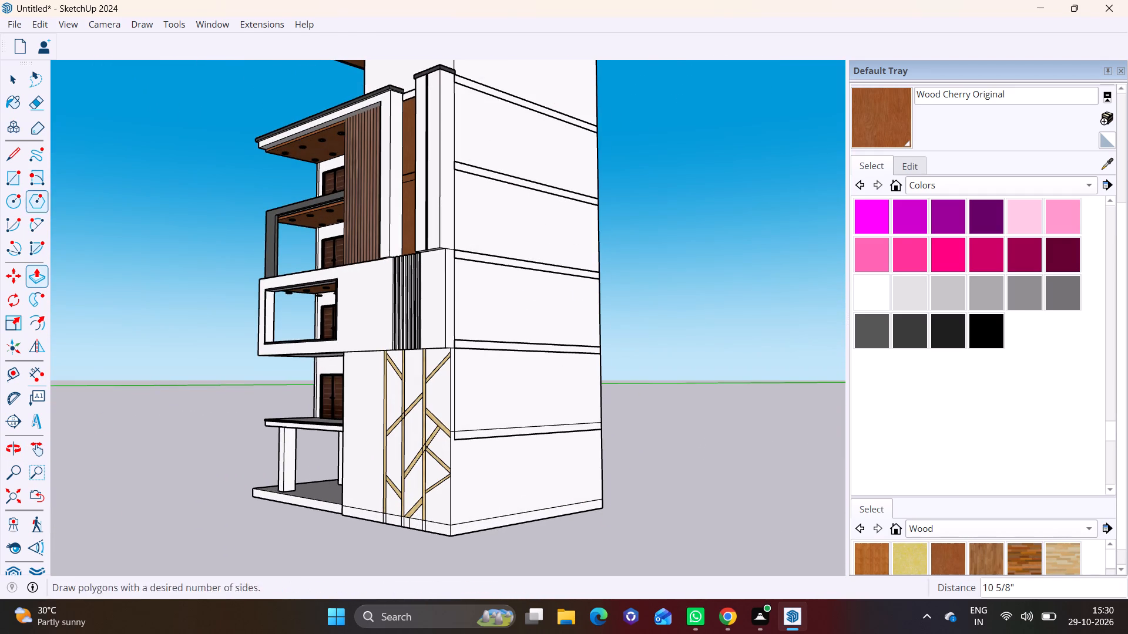
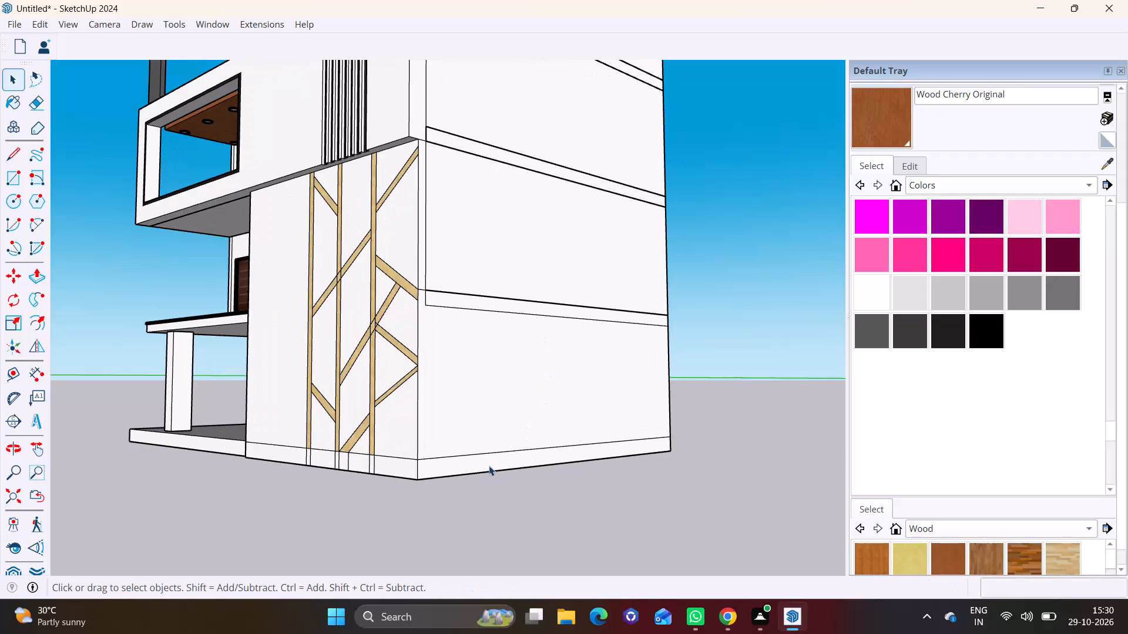
Extrude the base strip on the plain side wall next to the wood-patterned front outward about 5' 3 13/16".
double_click(489, 466)
left_click(489, 466)
left_click(489, 466)
left_click(452, 466)
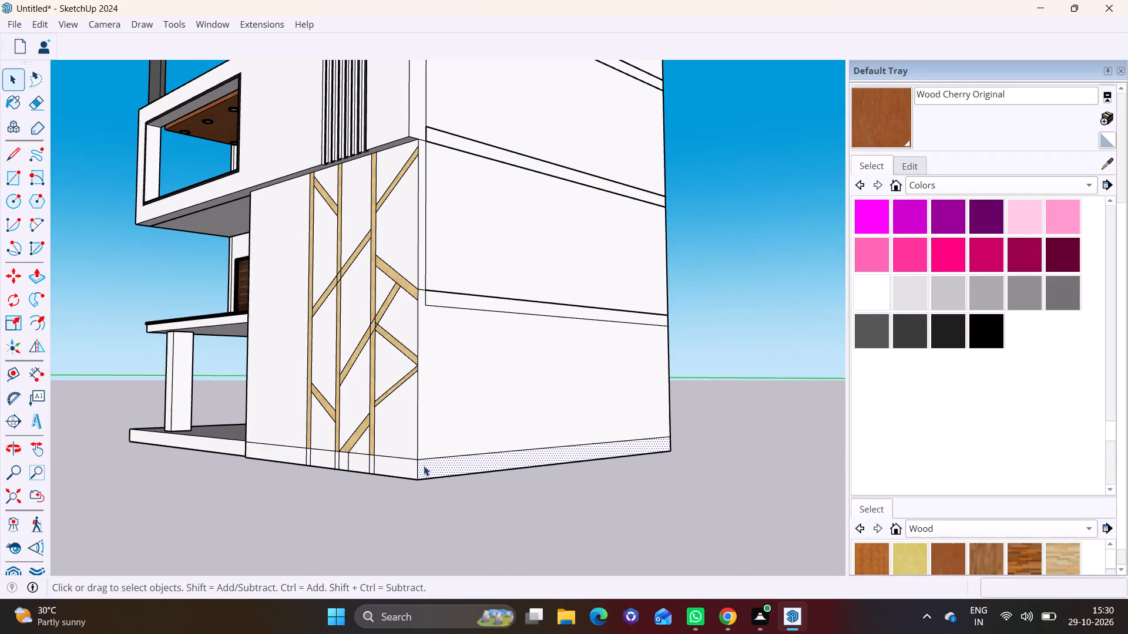
left_click(36, 282)
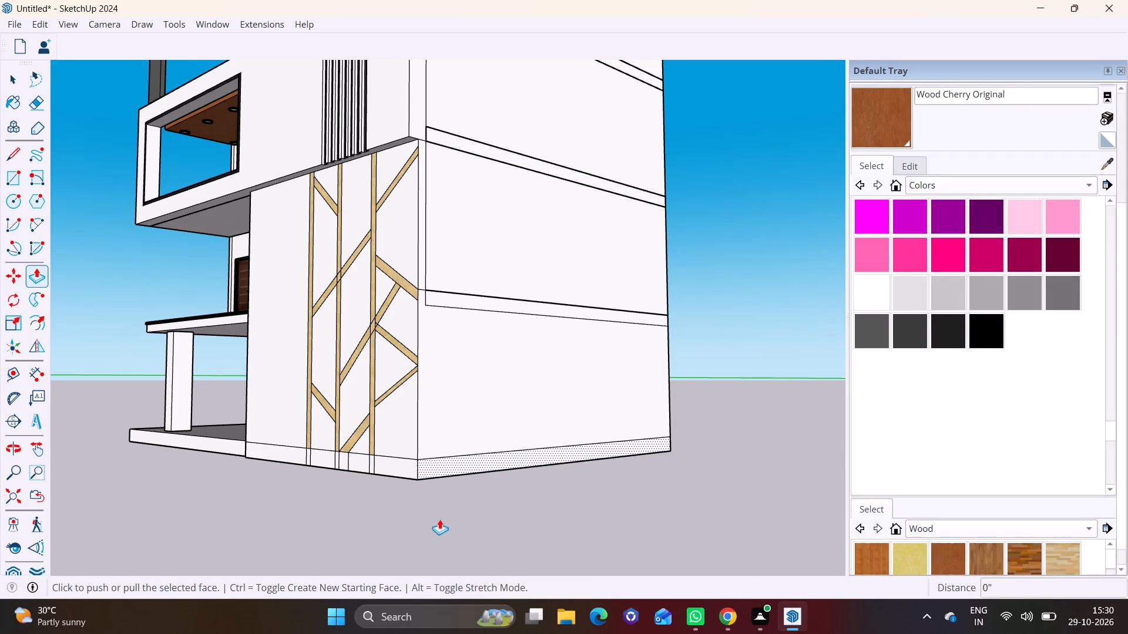
left_click(456, 463)
left_click(517, 469)
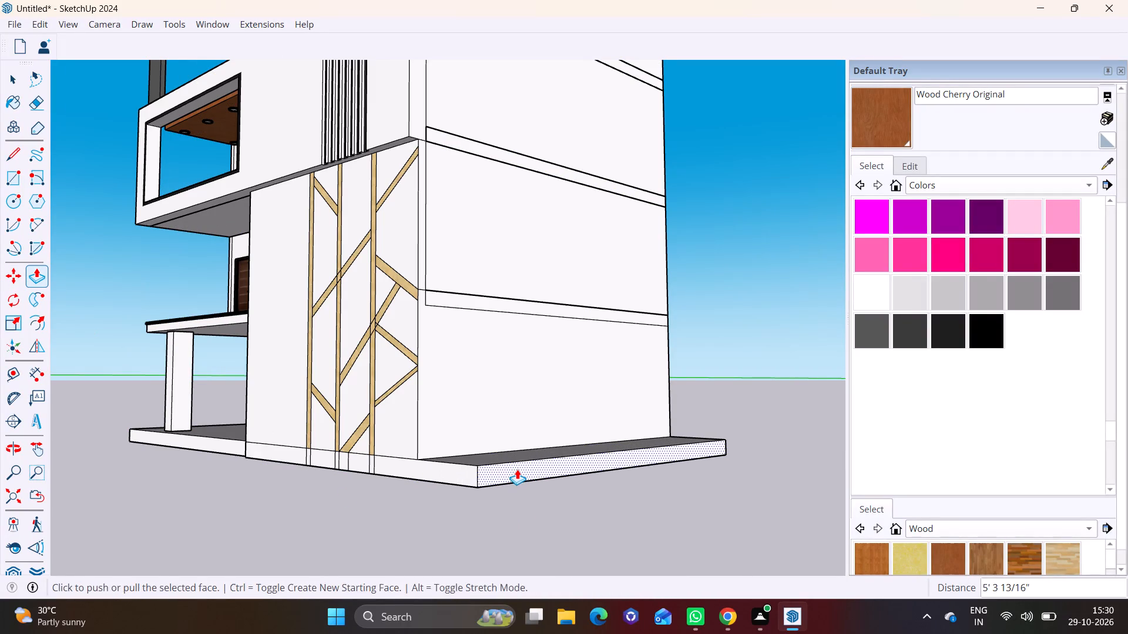
Extrude the ground slab's rear edge face outward about 8' 2 1/16" behind the building.
middle_click_drag(498, 406, 275, 488)
middle_click_drag(652, 462, 317, 430)
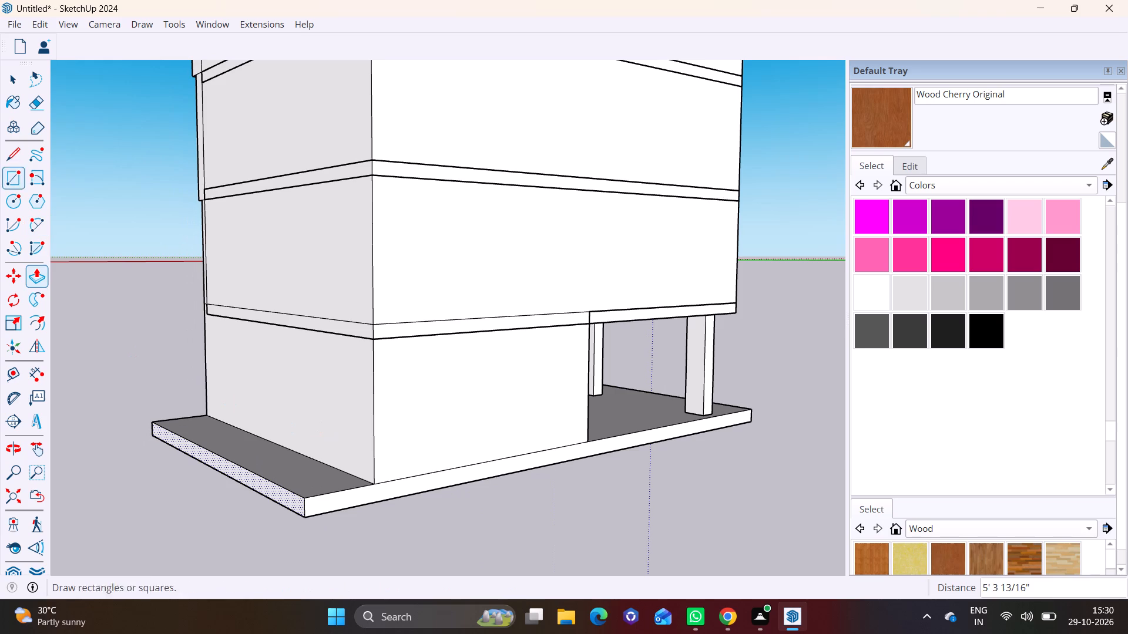
left_click(16, 150)
left_click(20, 82)
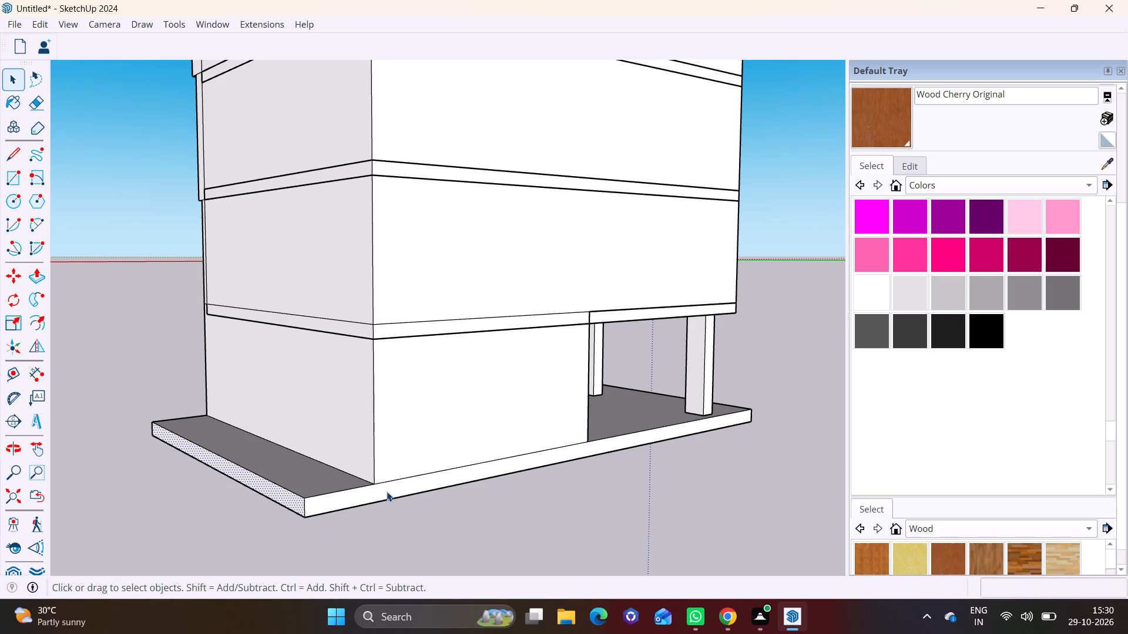
left_click(387, 491)
left_click(36, 277)
left_click(370, 491)
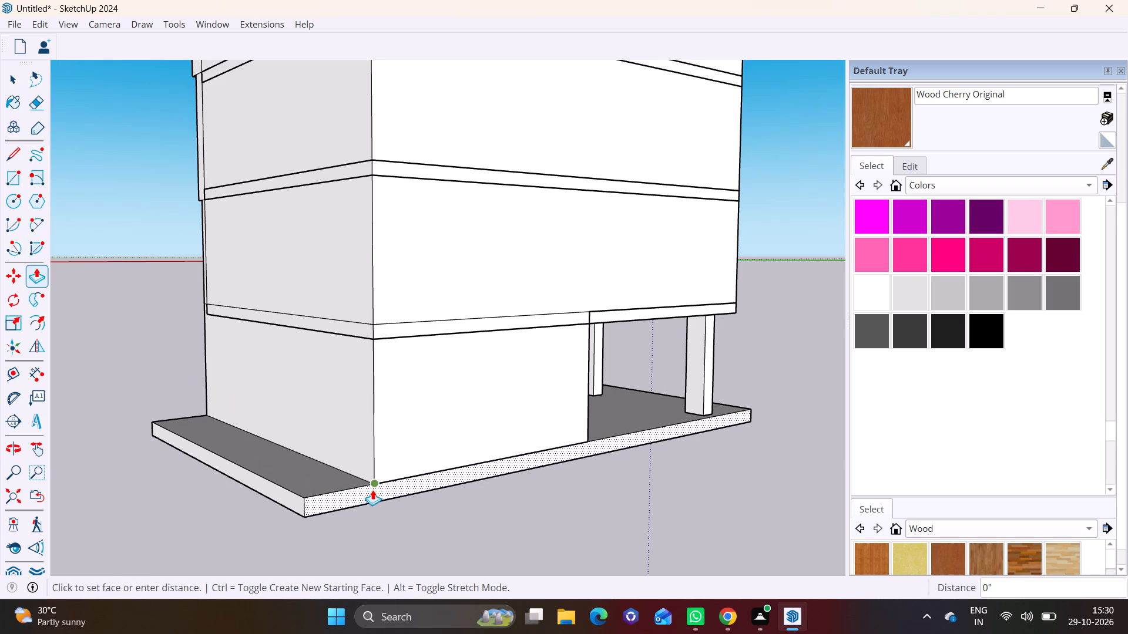
left_click(454, 494)
Extrude the slab's edge face along the open column side outward about 1' 5 5/8".
scroll(566, 474, "down", 4)
middle_click_drag(625, 478, 0, 427)
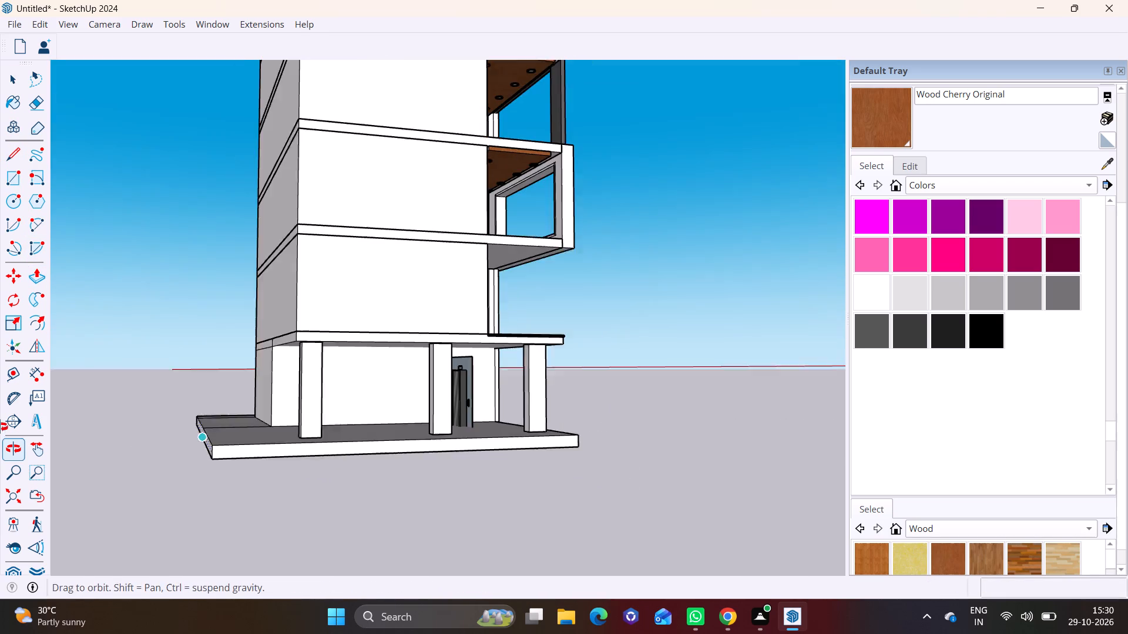
middle_click_drag(0, 427, 0, 425)
middle_click_drag(379, 457, 154, 495)
left_click(17, 77)
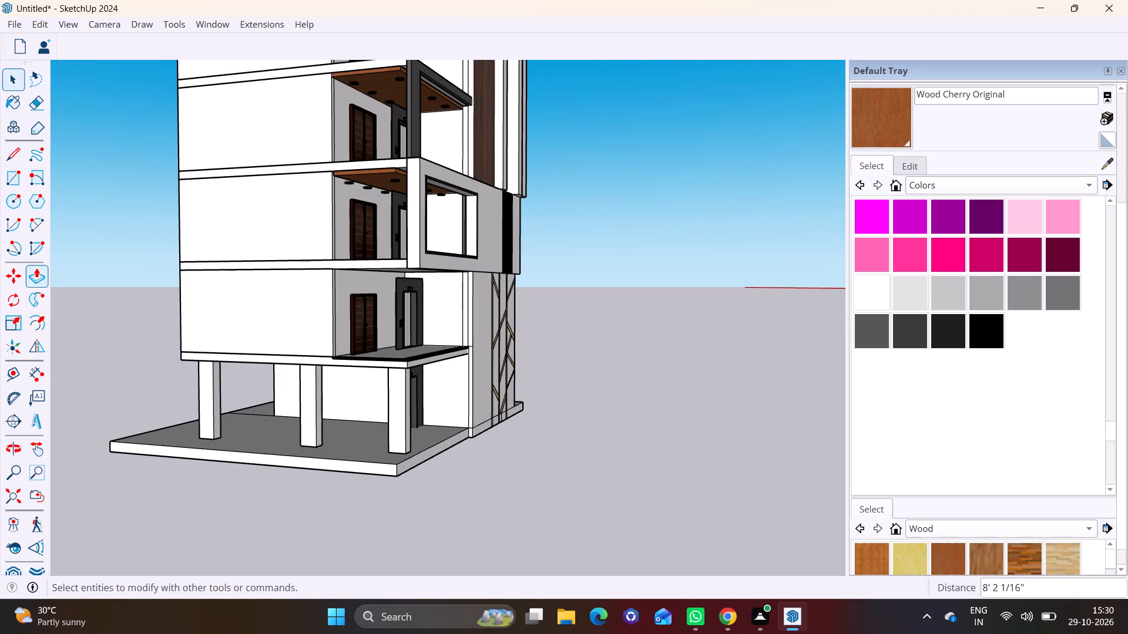
scroll(230, 420, "up", 2)
left_click(253, 473)
left_click(31, 273)
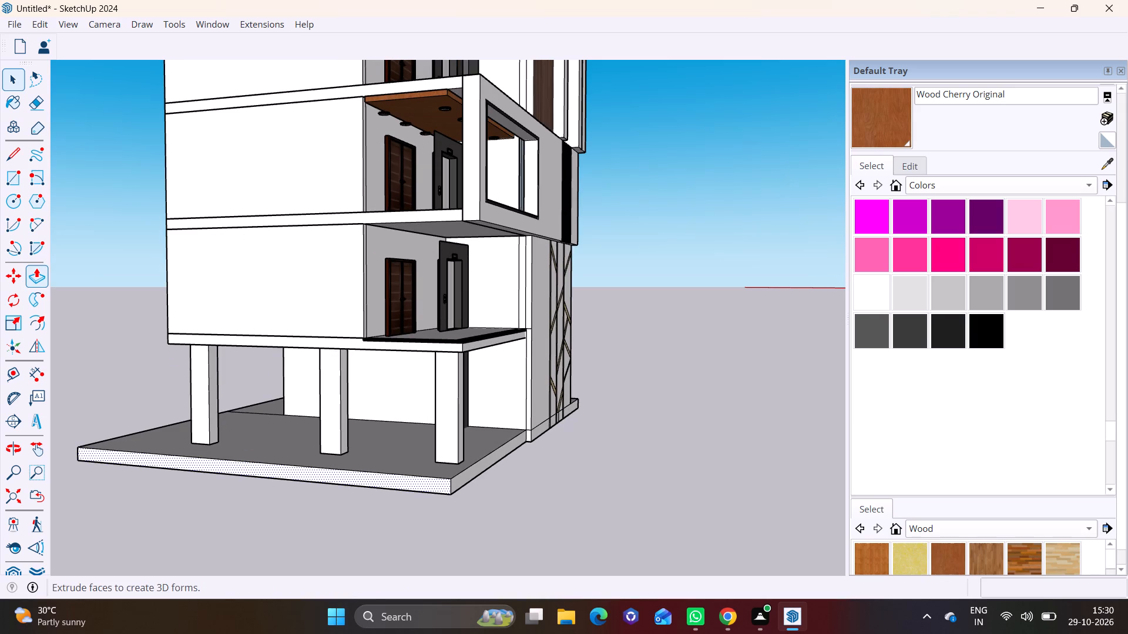
left_click(326, 467)
left_click(318, 474)
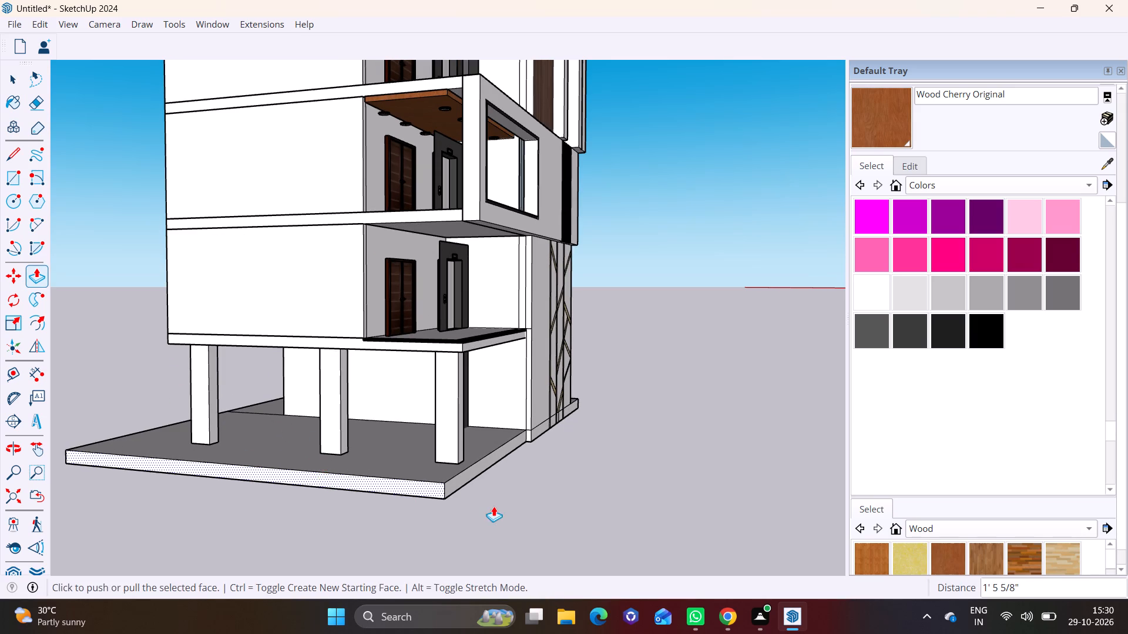
Extrude the slab's front edge face on the elevator side outward 6 3/4" to line up with the wood-patterned wall block.
scroll(495, 506, "up", 3)
middle_click_drag(476, 464, 377, 549)
left_click(12, 80)
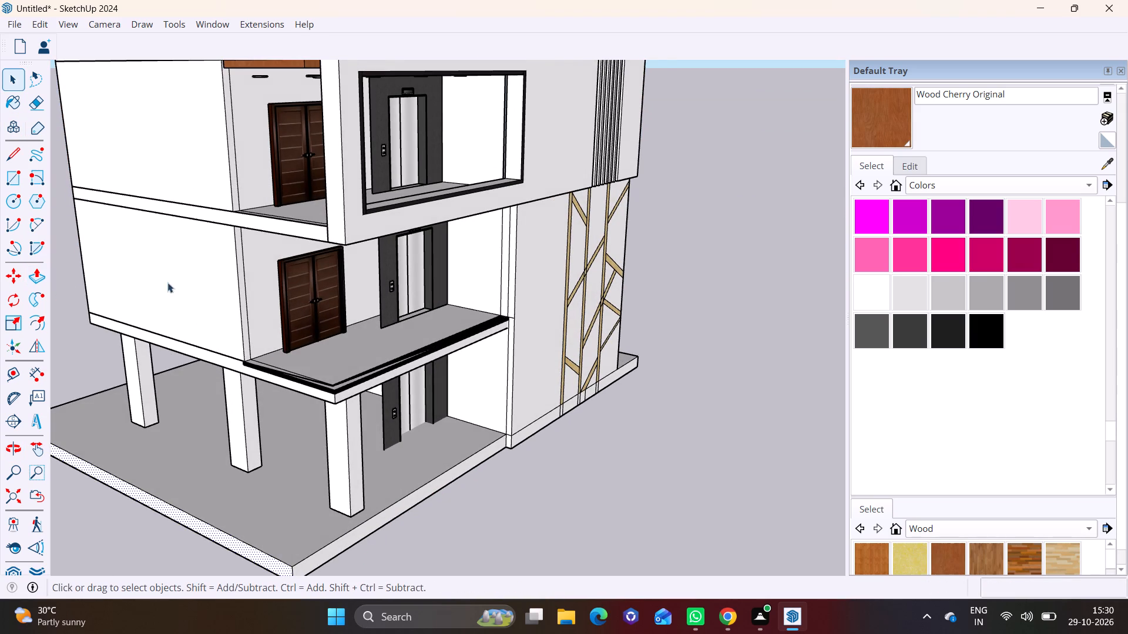
scroll(320, 389, "up", 2)
middle_click_drag(424, 421, 472, 339)
left_click(438, 487)
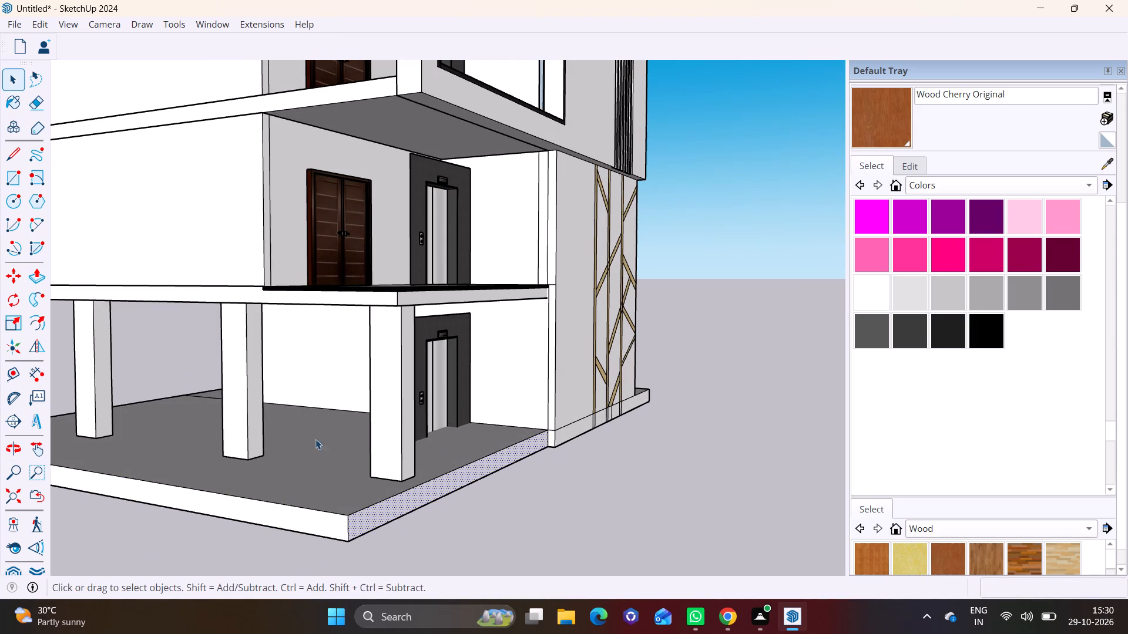
left_click(32, 273)
left_click(413, 498)
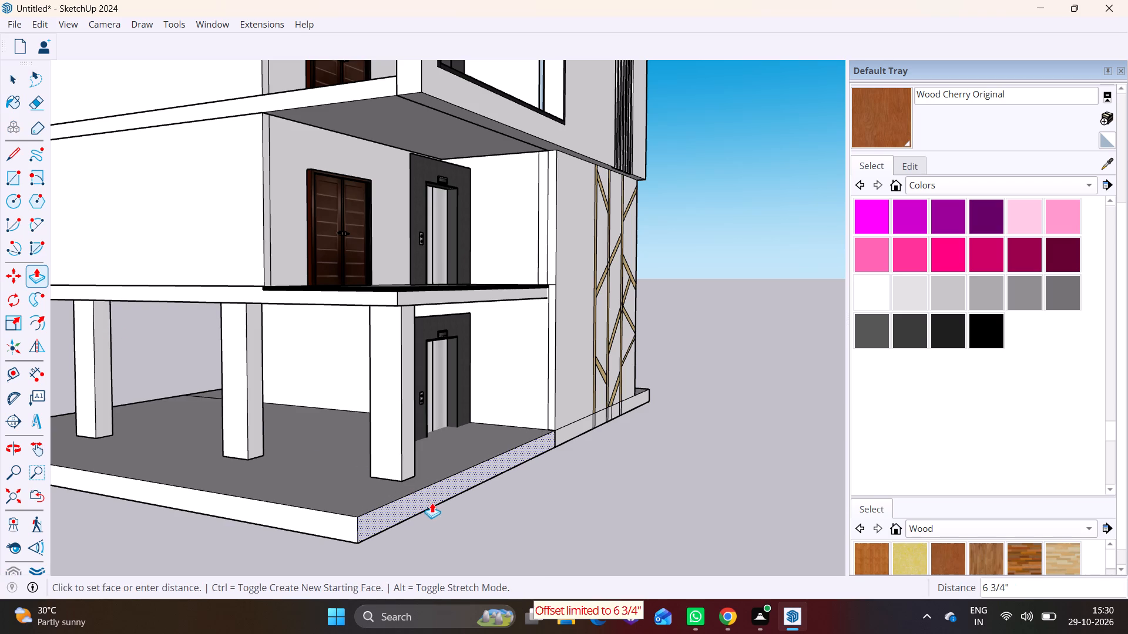
left_click(434, 503)
Extrude the elevator-side front edge face of the slab further outward, past the wood-patterned wall.
middle_click_drag(529, 480, 222, 505)
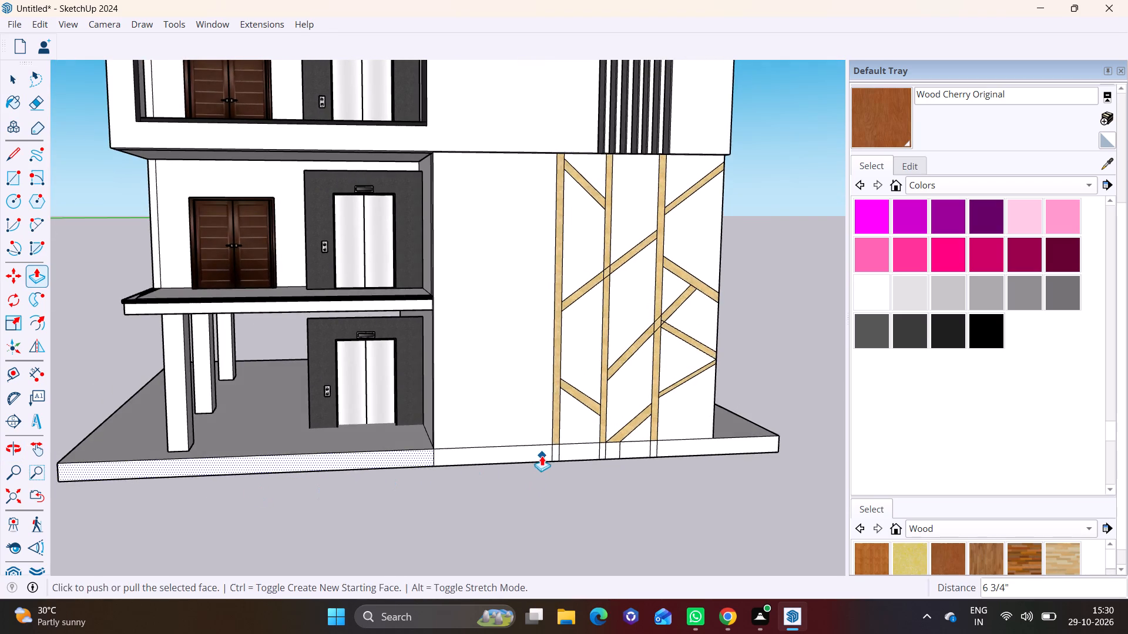
middle_click_drag(532, 467, 491, 488)
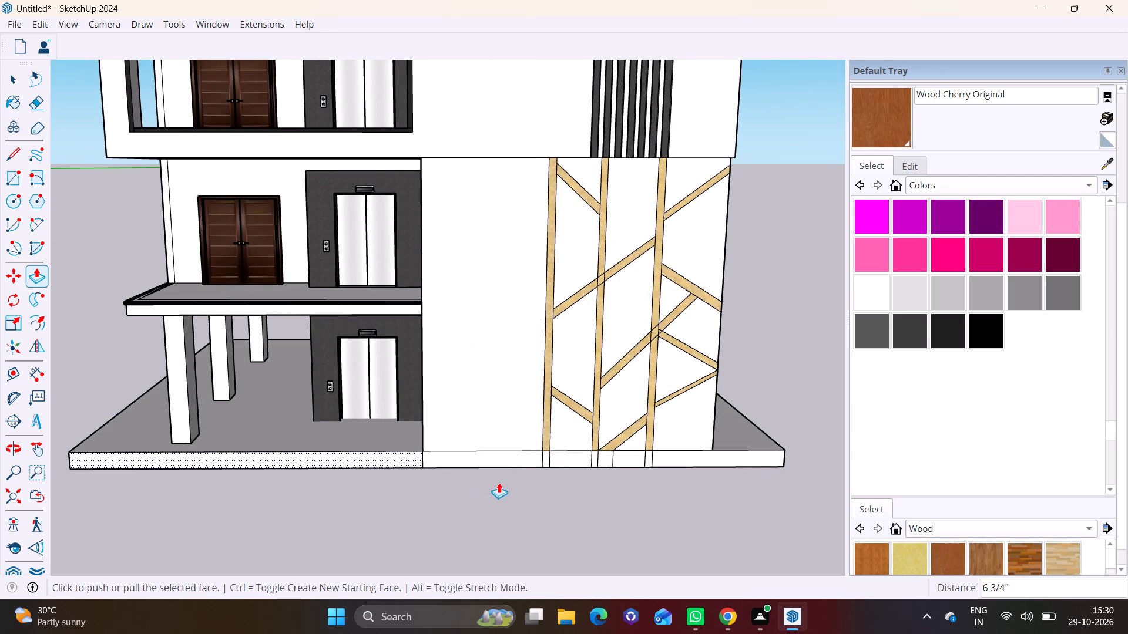
scroll(552, 440, "down", 3)
middle_click_drag(499, 484, 255, 554)
scroll(374, 425, "up", 3)
left_click(388, 431)
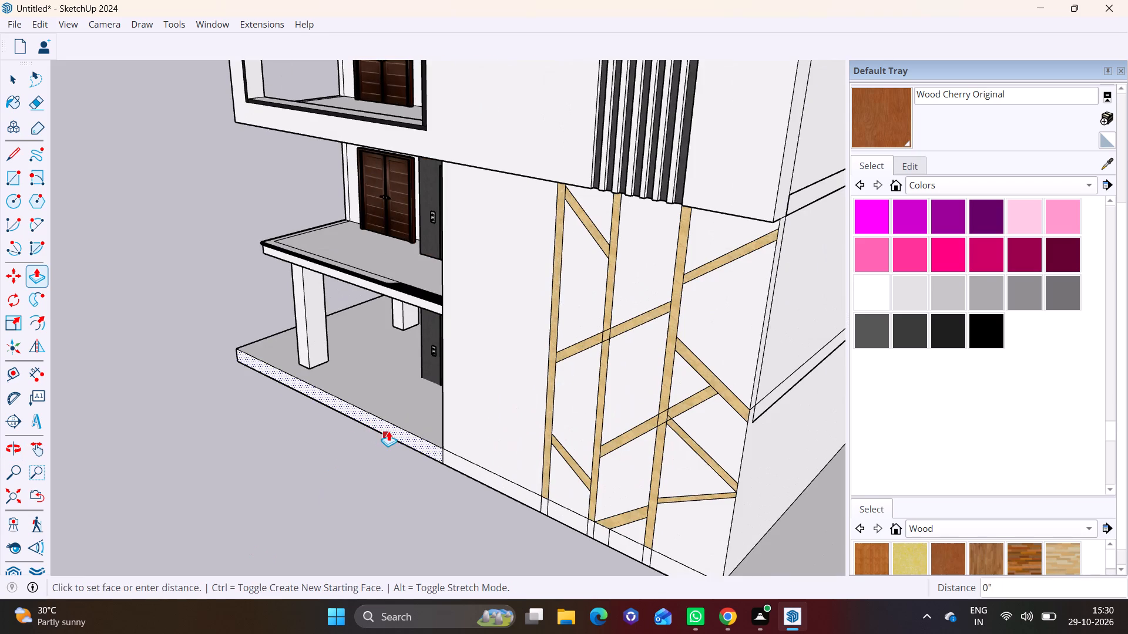
left_click(311, 454)
middle_click_drag(398, 487, 368, 422)
Erase the short vertical lines on the base strip below the wood band nearest the building corner and the lowest diagonal band.
left_click(6, 78)
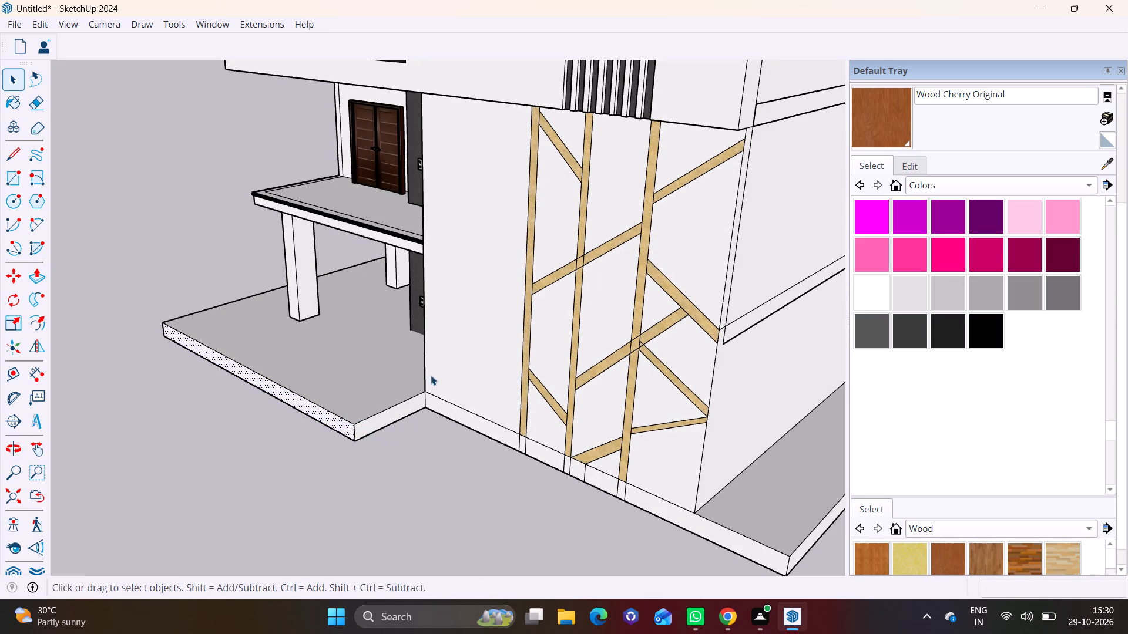
left_click(468, 423)
scroll(582, 505, "up", 1)
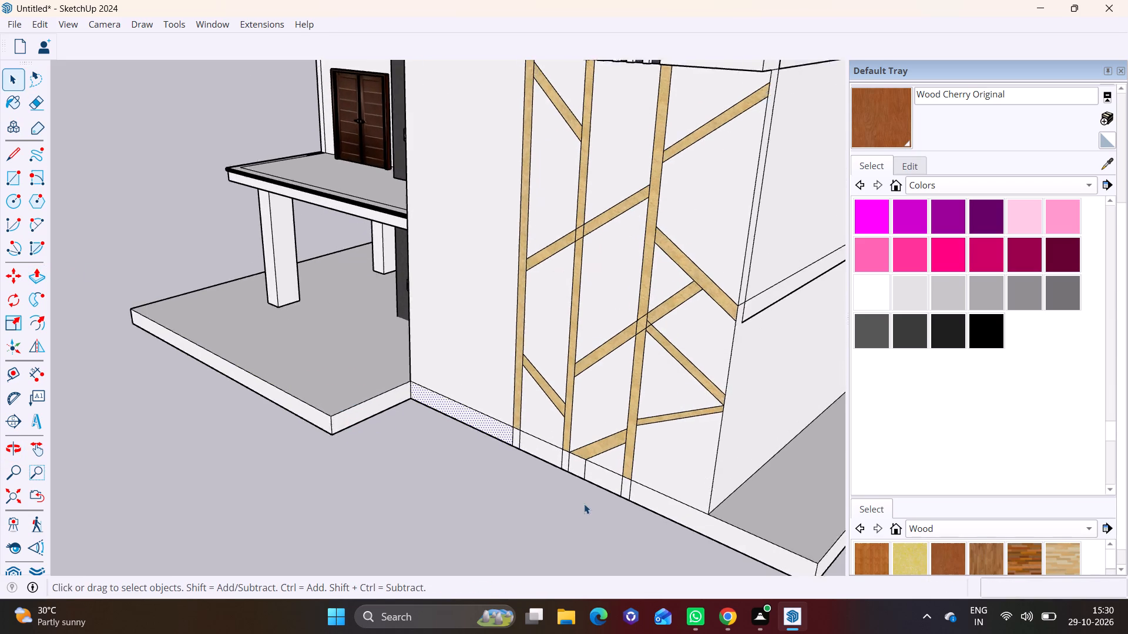
scroll(584, 504, "up", 5)
key("space")
left_click(630, 481)
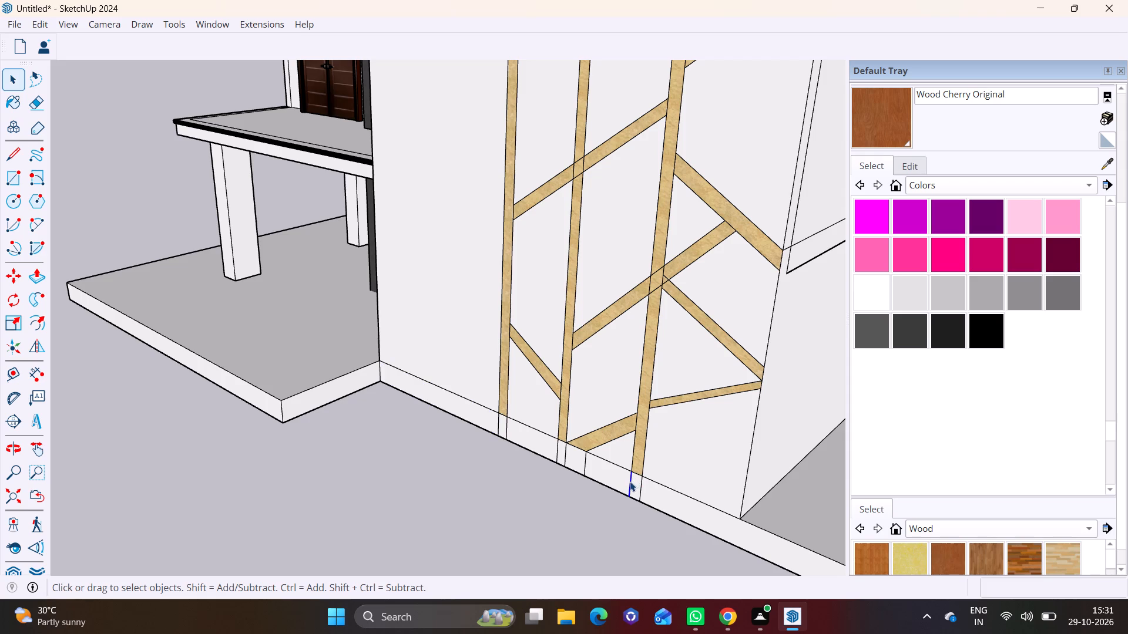
right_click(630, 481)
left_click(683, 350)
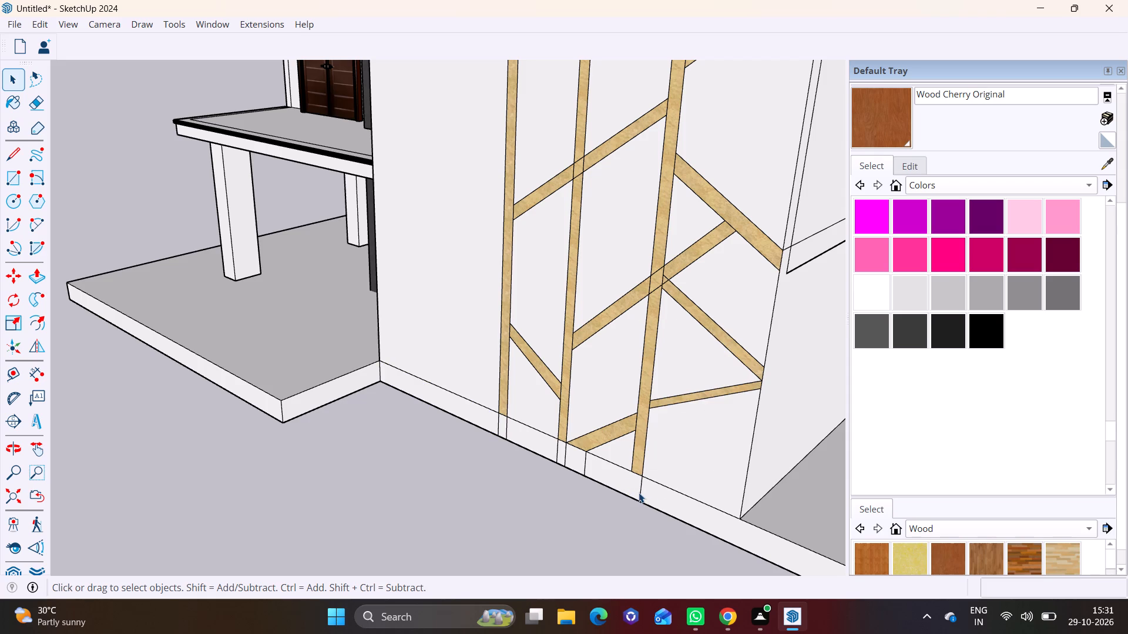
left_click(639, 491)
right_click(639, 491)
left_click(686, 358)
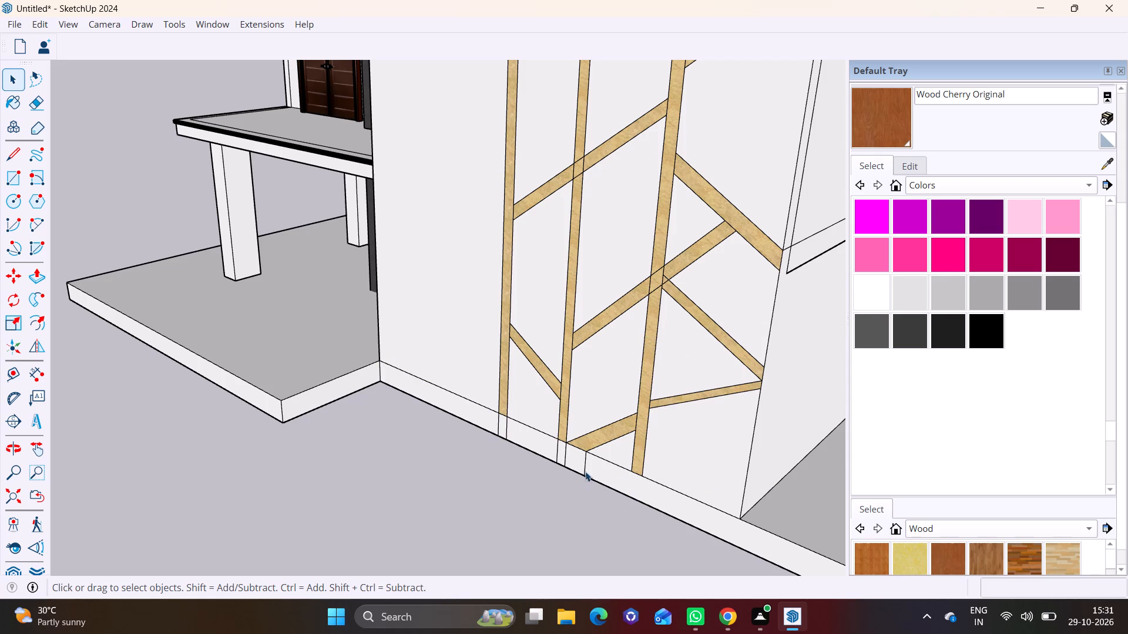
left_click(585, 467)
right_click(585, 467)
left_click(619, 497)
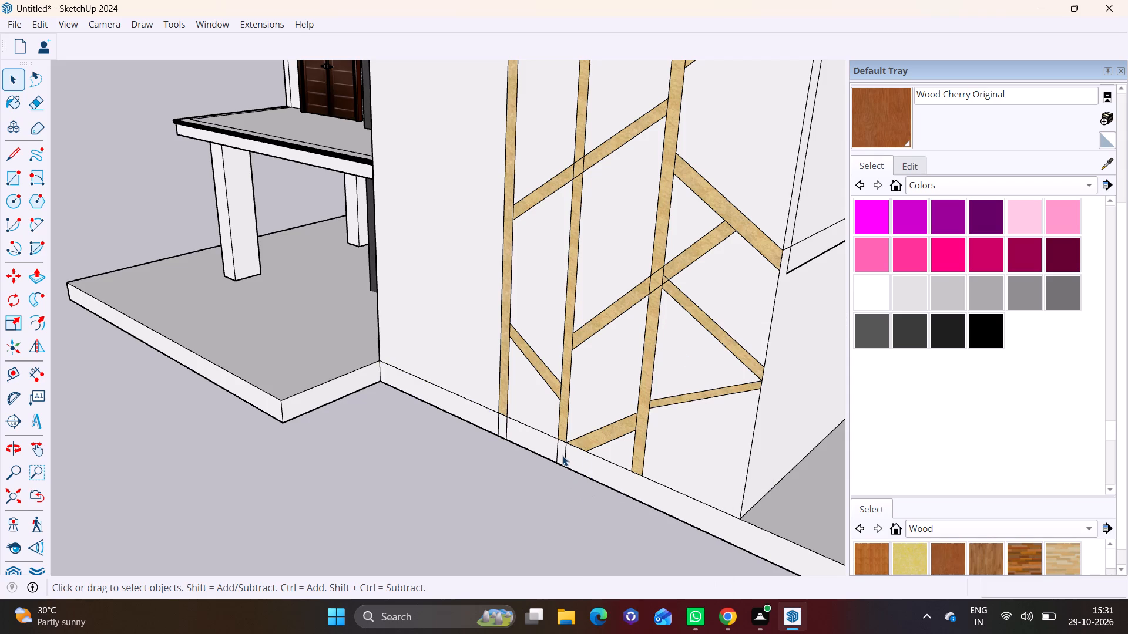
Erase the remaining short vertical lines on the base strip below the other two vertical wood bands, making the strip one face.
left_click(566, 453)
right_click(566, 453)
left_click(605, 480)
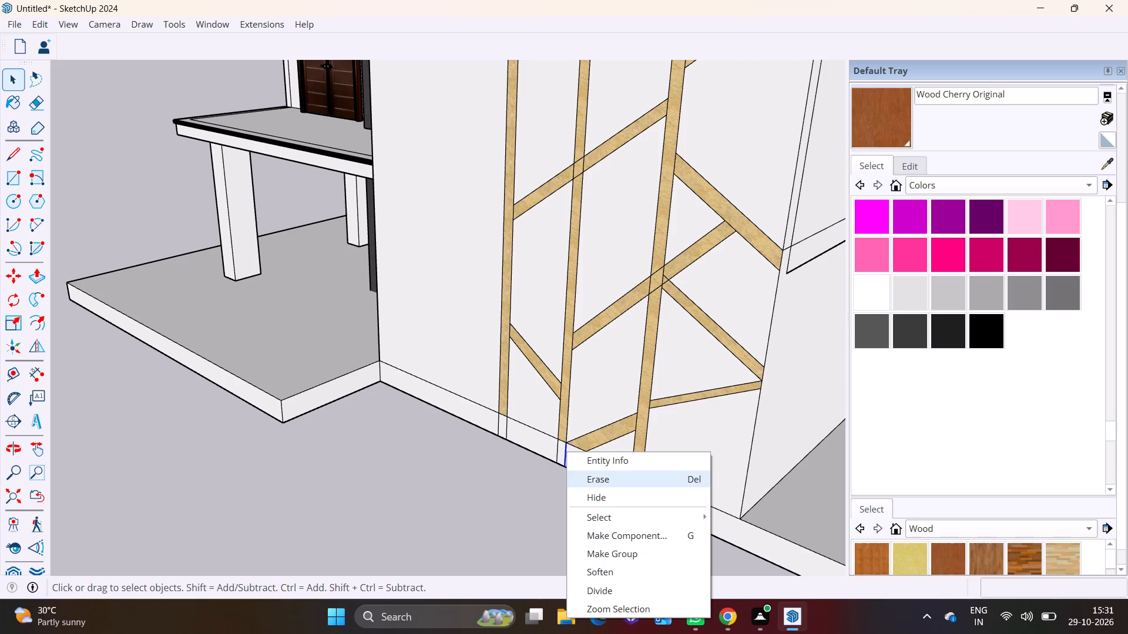
left_click(556, 452)
right_click(556, 452)
left_click(587, 475)
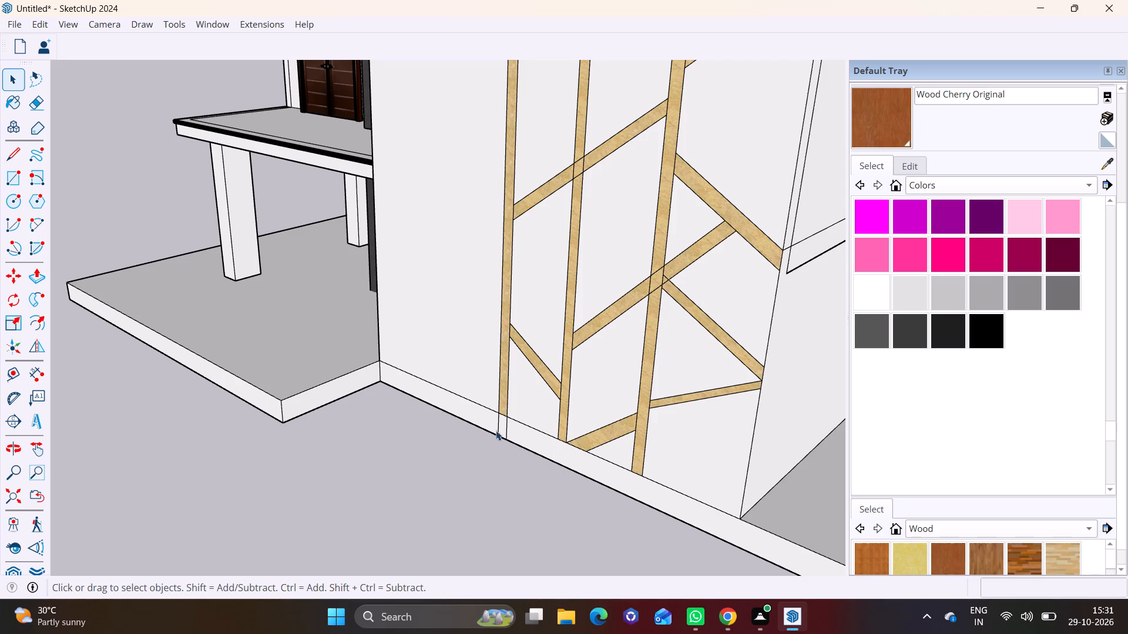
left_click(496, 423)
right_click(496, 422)
left_click(508, 428)
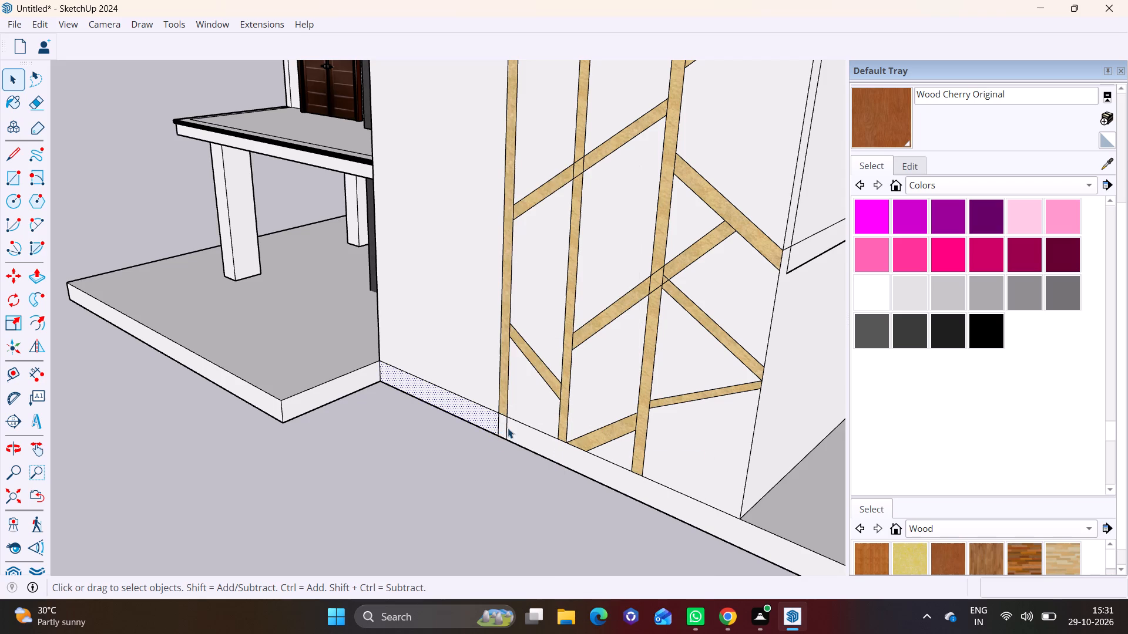
right_click(507, 427)
left_click(552, 460)
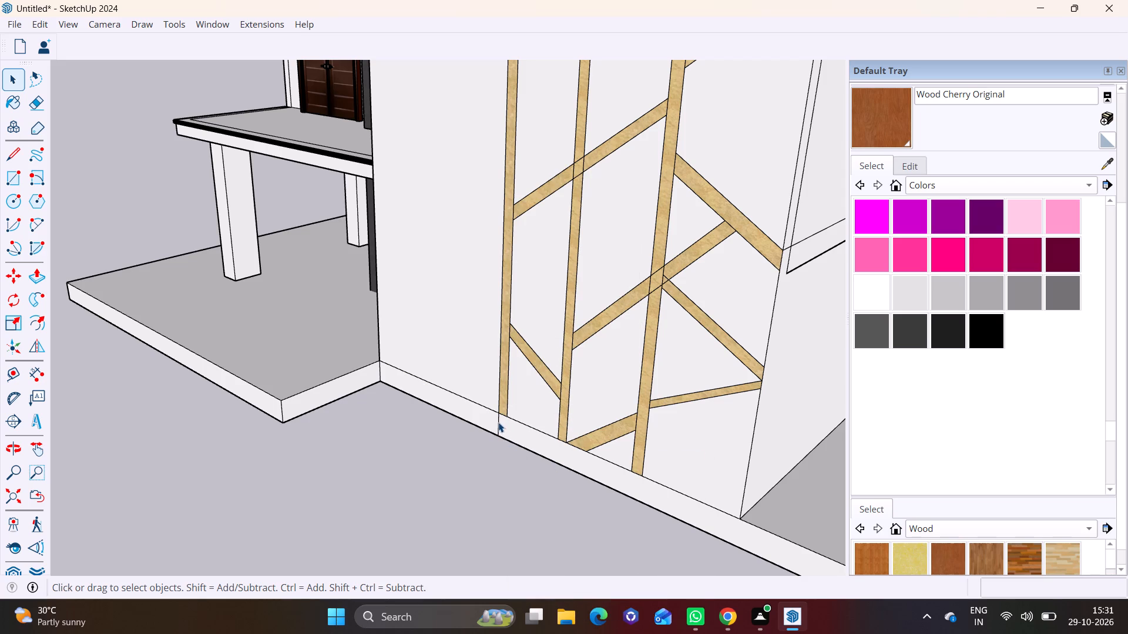
left_click(498, 422)
right_click(498, 422)
left_click(557, 457)
Extrude the merged base strip under the wood-patterned wall outward 6' 7 9/16", flush with the elevator-side slab.
scroll(528, 500, "down", 2)
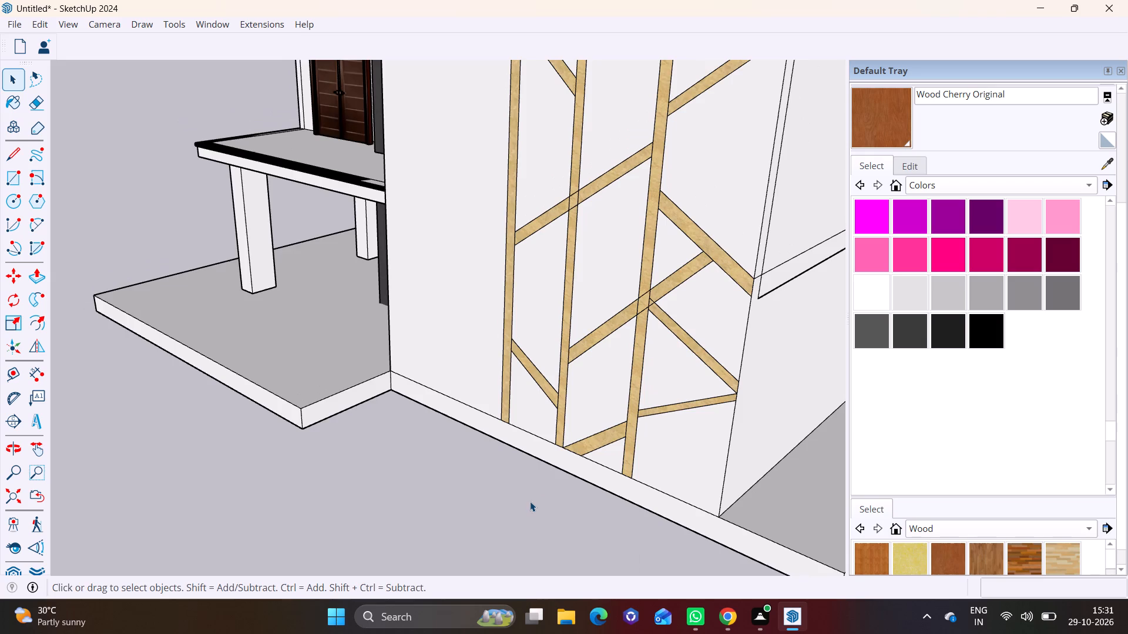
middle_click_drag(530, 501, 464, 413)
left_click(653, 437)
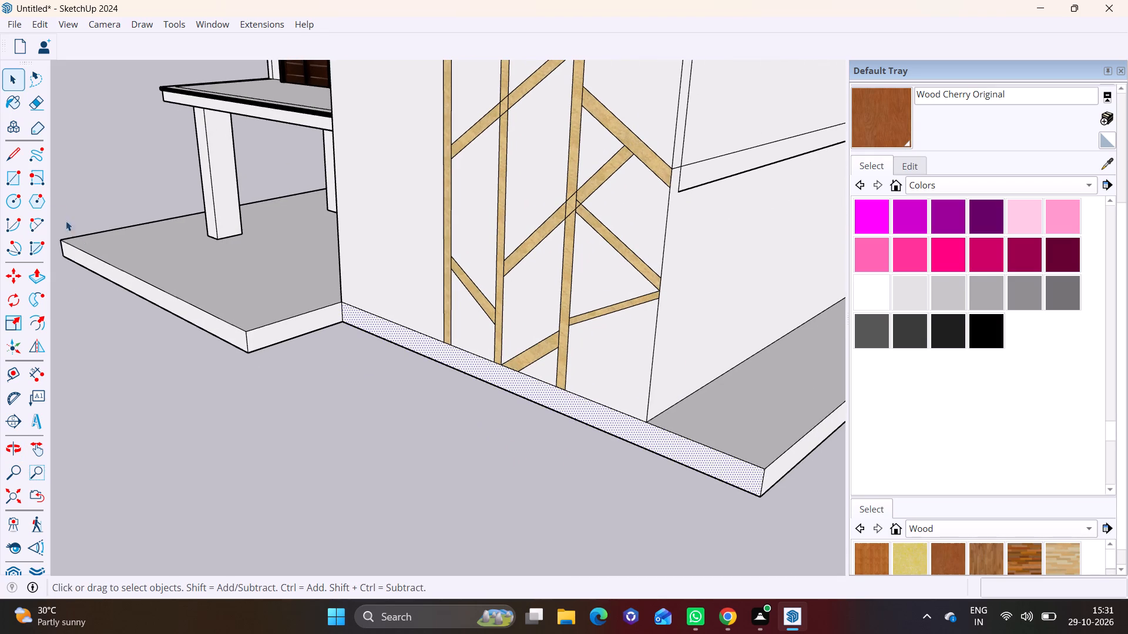
left_click(34, 274)
left_click(425, 339)
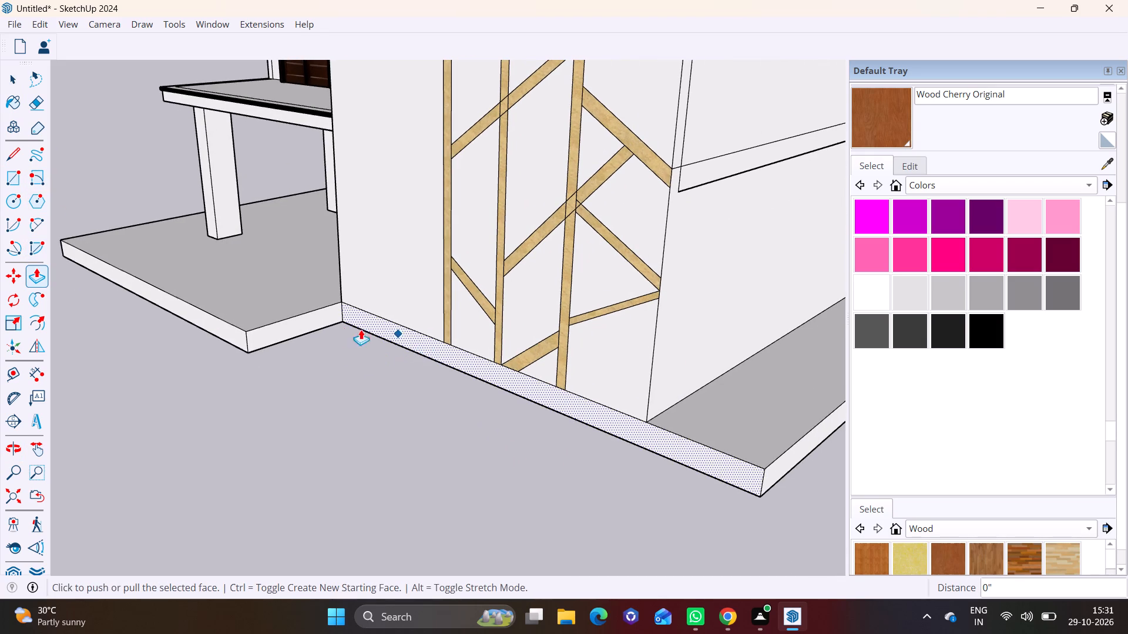
left_click(444, 349)
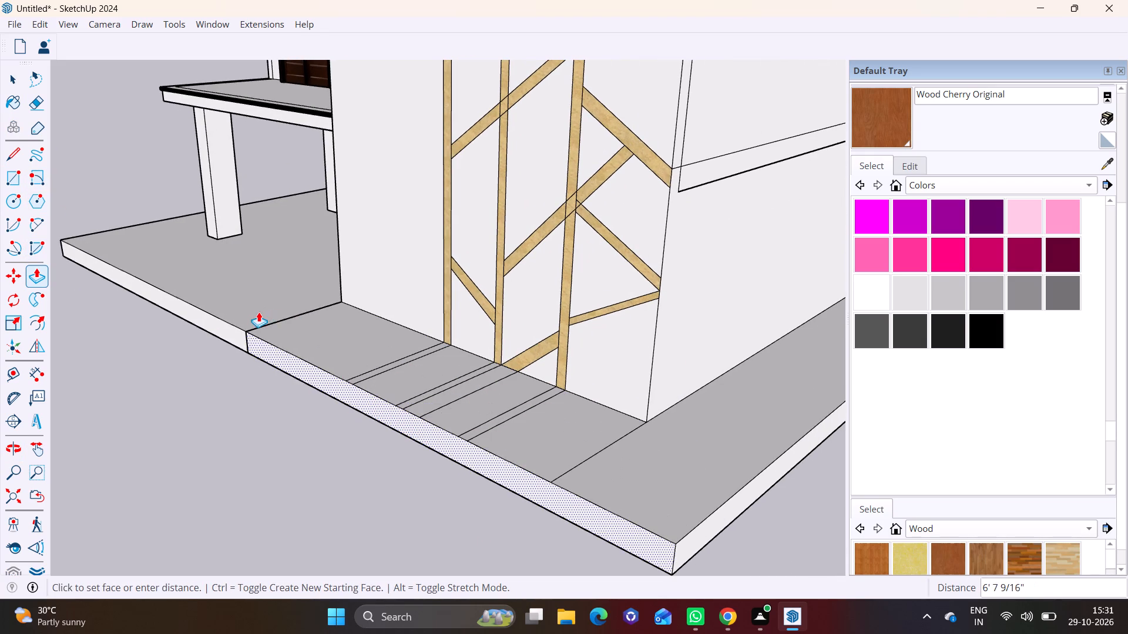
left_click(258, 312)
Erase the seam between the two front slab parts, both on the top surface and on the front edge face.
middle_click_drag(468, 420, 330, 474)
key("space")
left_click(291, 470)
scroll(315, 456, "down", 2)
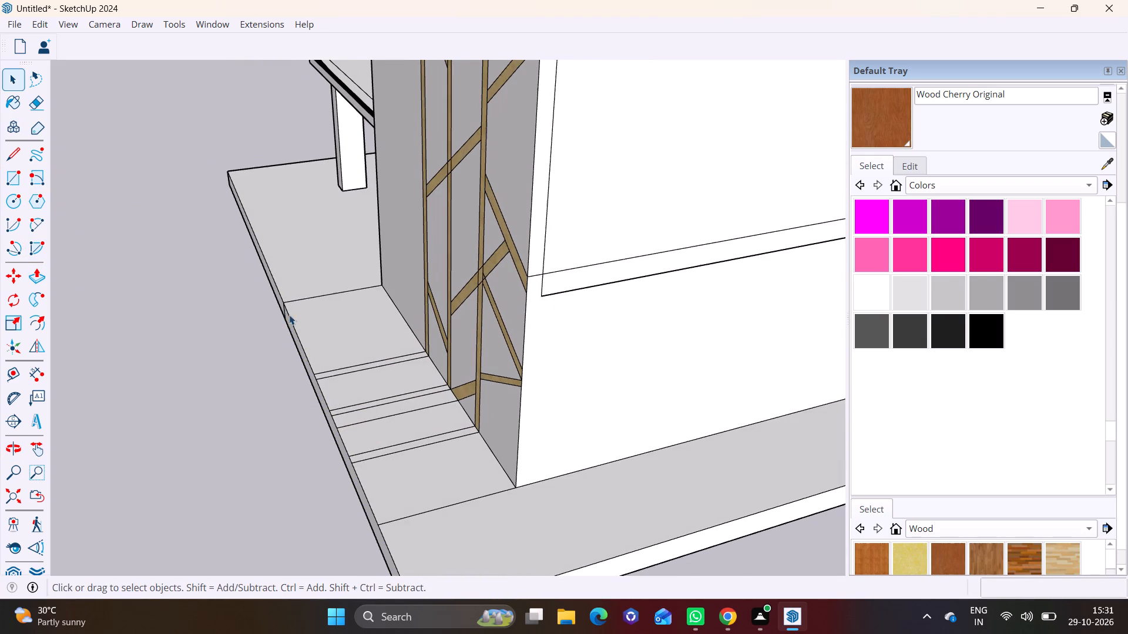
scroll(347, 266, "up", 7)
left_click(304, 311)
left_click(303, 308)
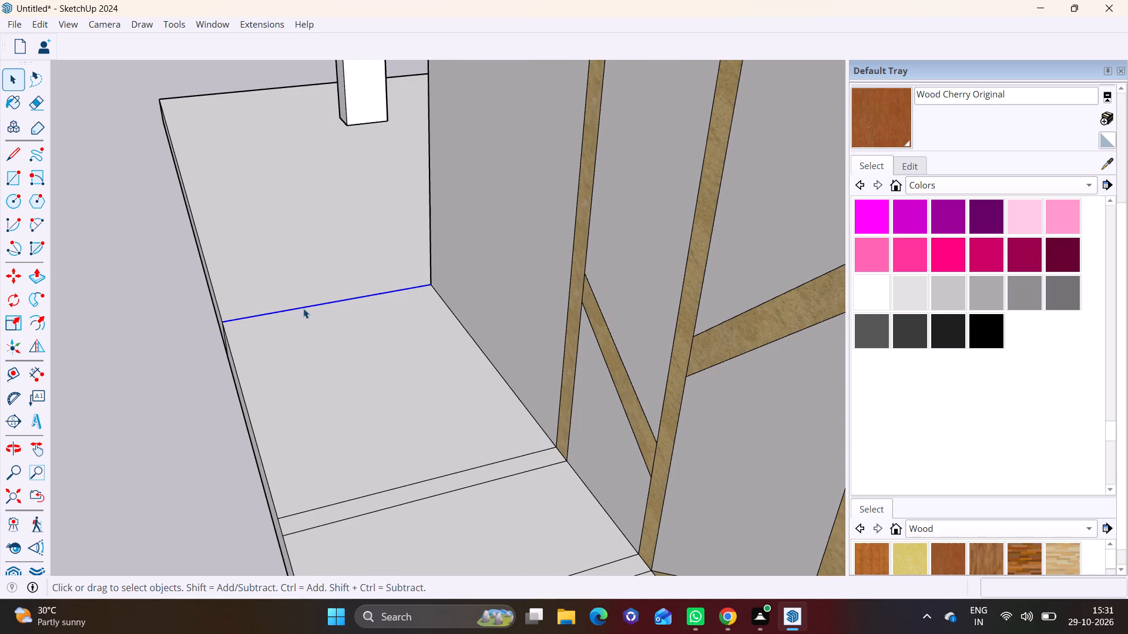
right_click(303, 308)
left_click(324, 329)
middle_click_drag(305, 349, 562, 236)
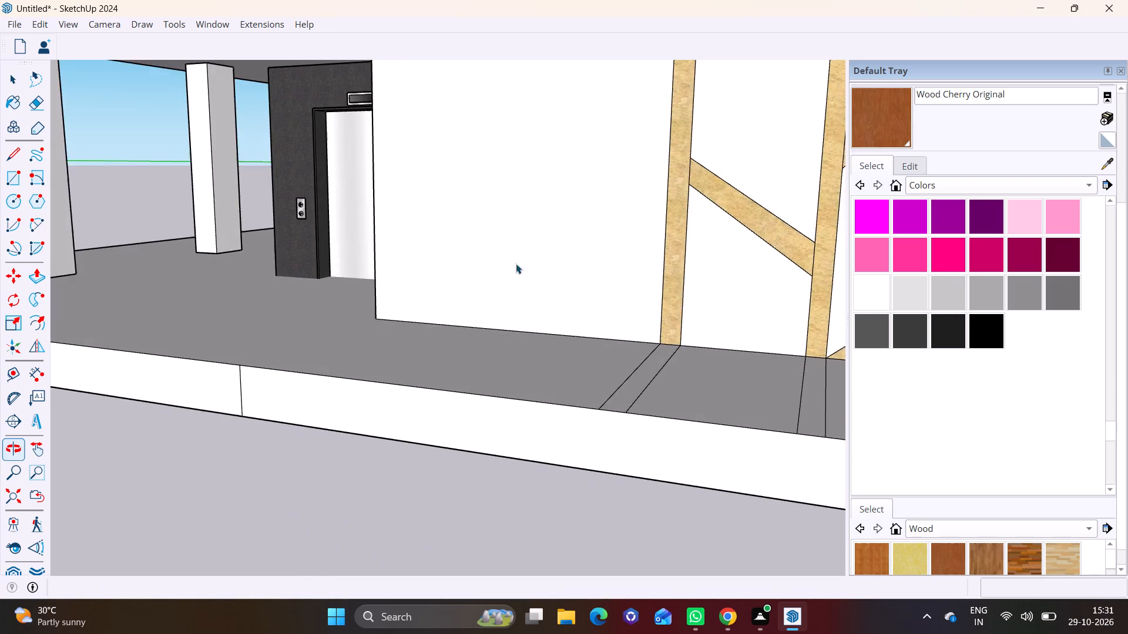
scroll(234, 369, "up", 2)
left_click(243, 381)
right_click(240, 380)
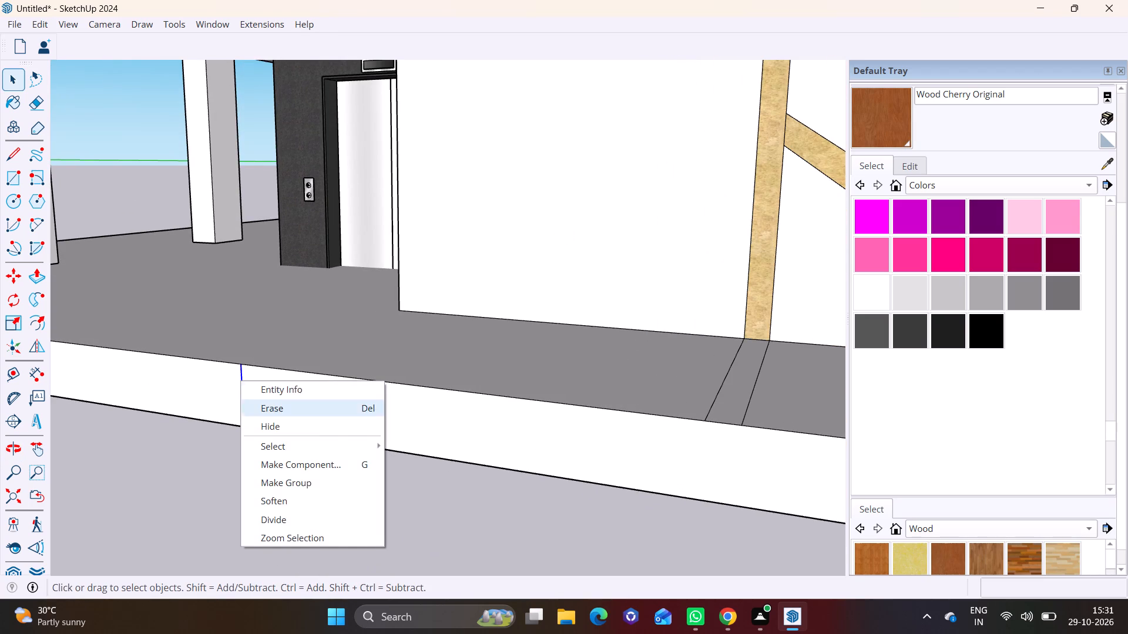
left_click(265, 404)
scroll(270, 421, "down", 7)
middle_click_drag(560, 468, 370, 385)
middle_click_drag(413, 384, 412, 490)
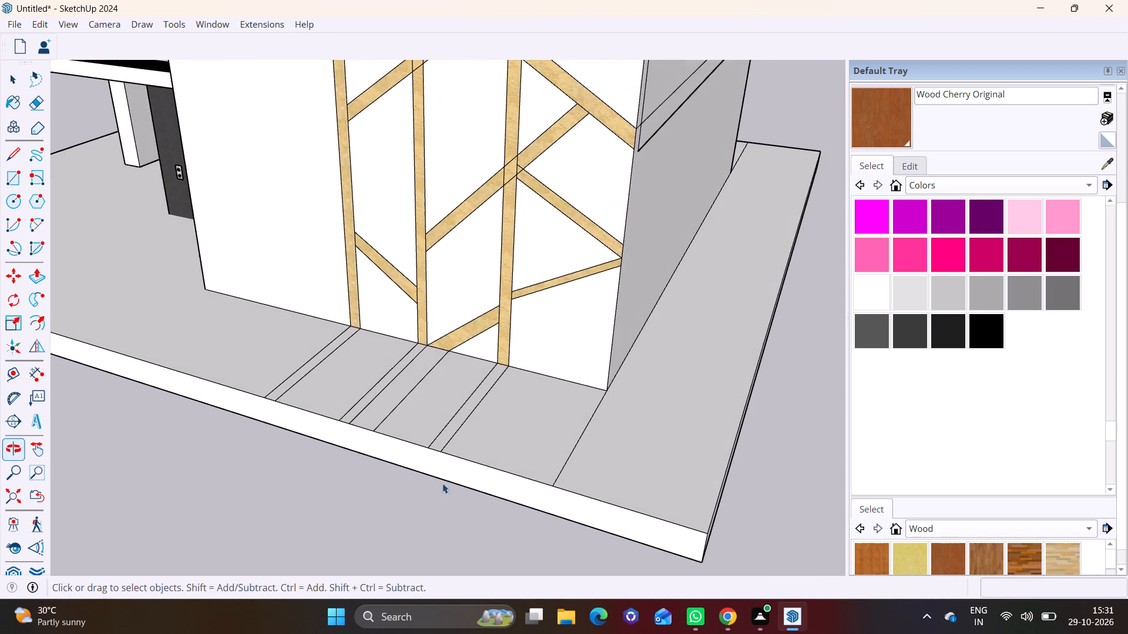
Erase the seam line on the slab's top surface running out from the building corner beside the wood-patterned wall.
scroll(554, 454, "up", 3)
left_click(582, 441)
right_click(582, 441)
left_click(607, 465)
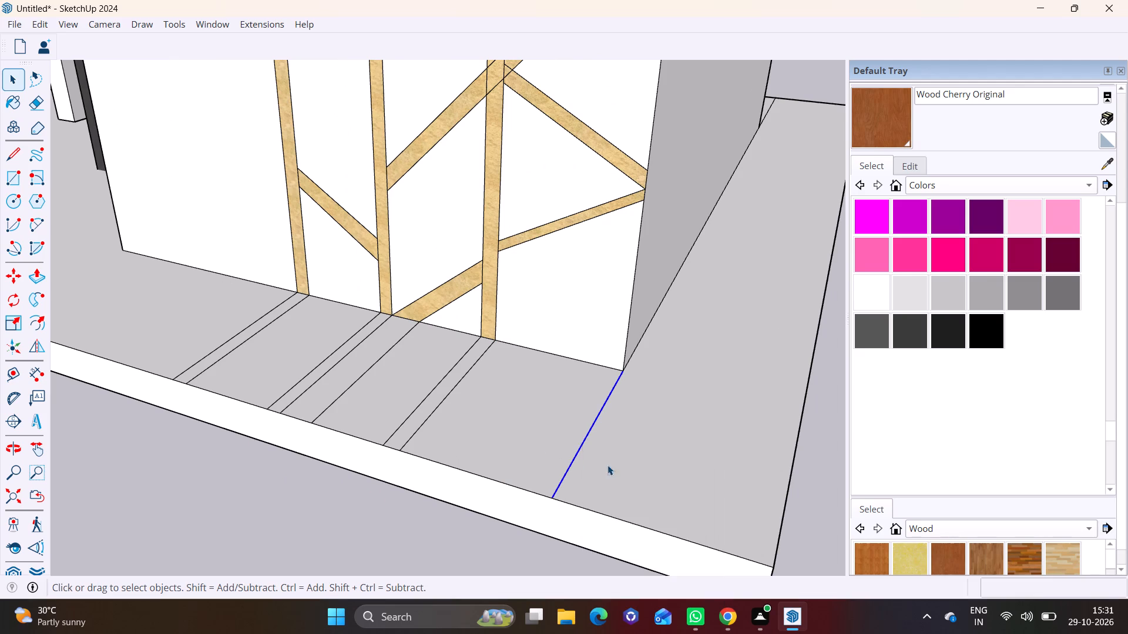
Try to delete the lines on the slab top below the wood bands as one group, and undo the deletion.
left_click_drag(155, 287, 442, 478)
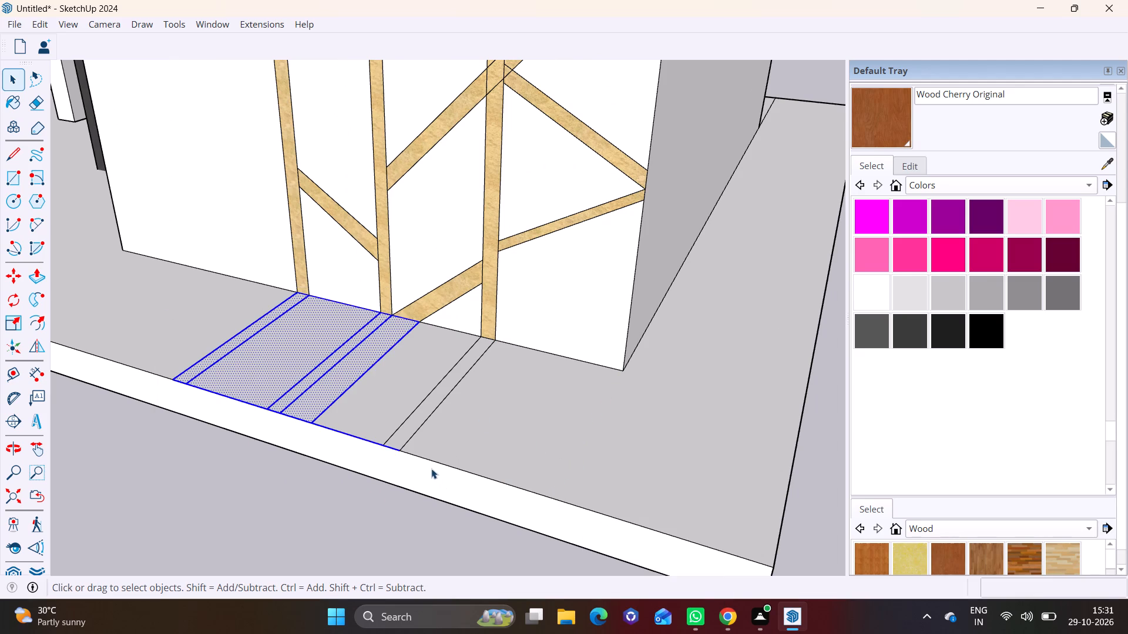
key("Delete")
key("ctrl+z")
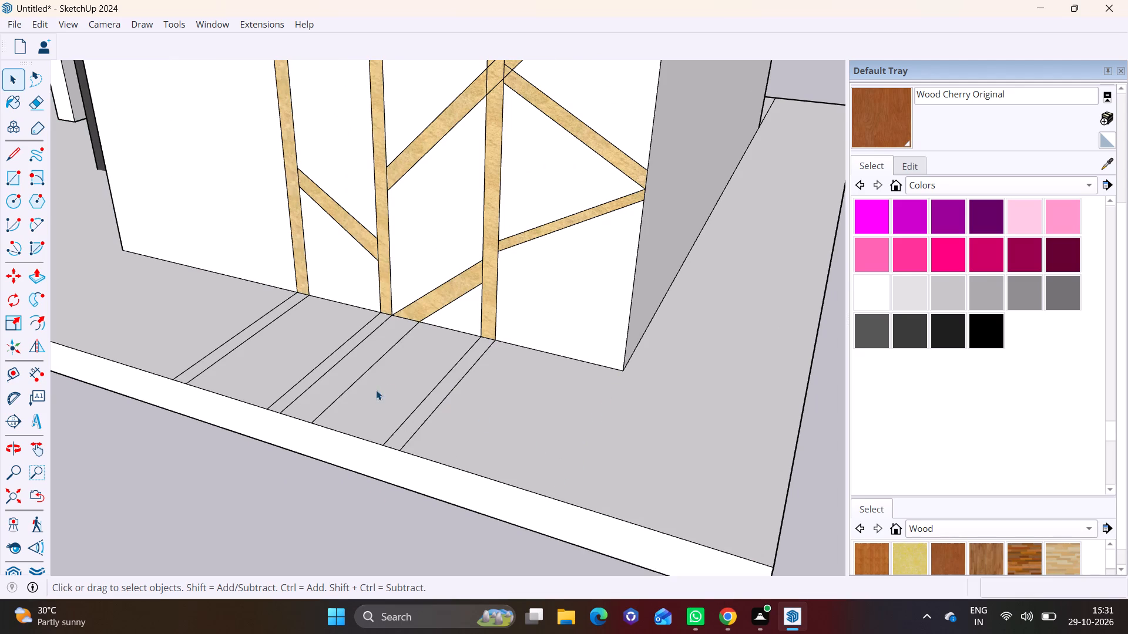
Erase the remaining parallel lines across the slab's top surface in front of the wood-patterned wall.
left_click(357, 386)
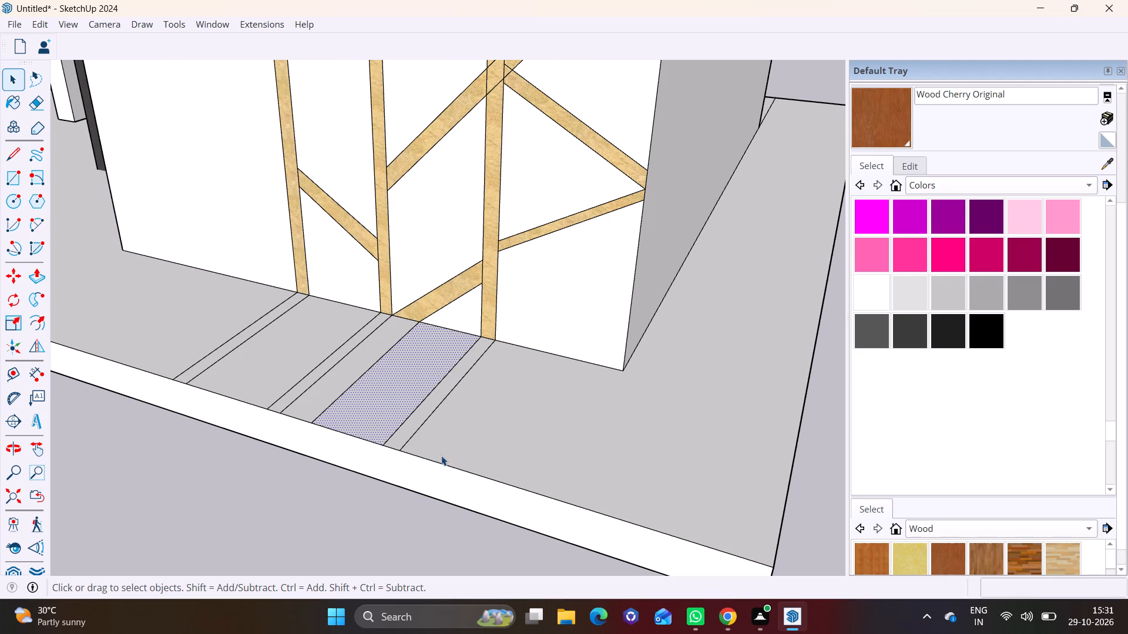
left_click(417, 429)
scroll(414, 430, "up", 3)
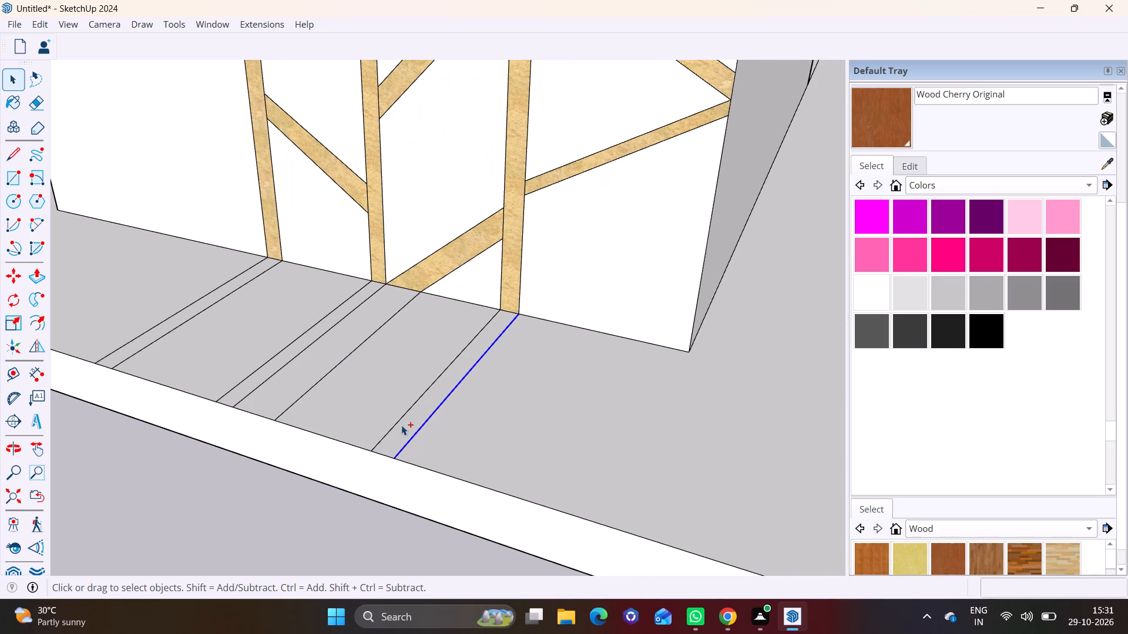
left_click(399, 420, "ctrl")
left_click(308, 389, "ctrl")
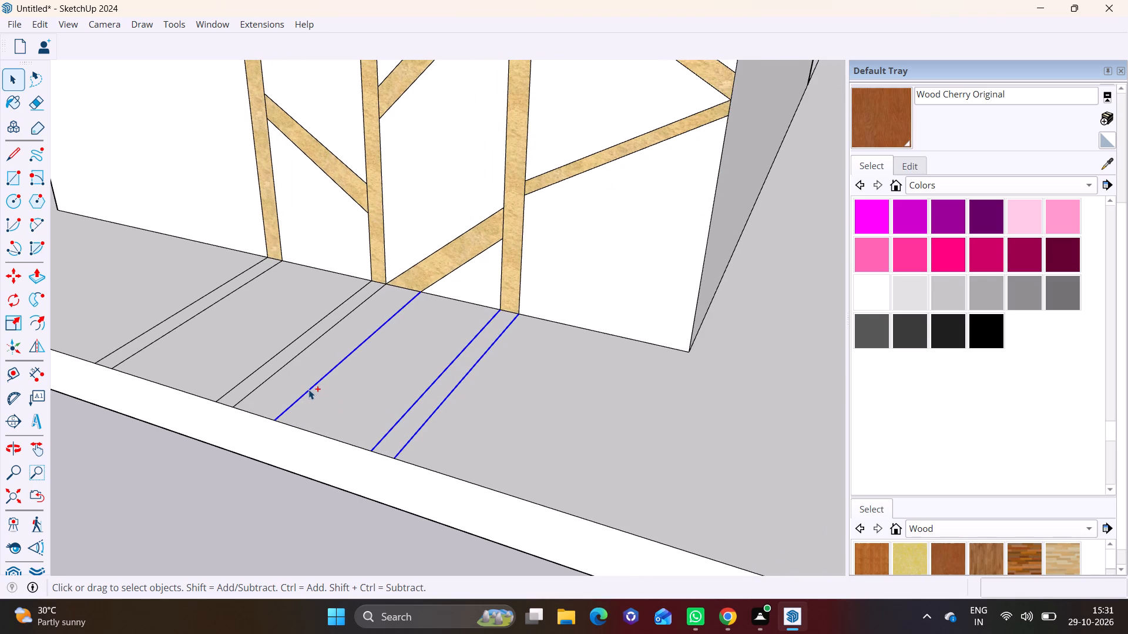
left_click(274, 374, "ctrl")
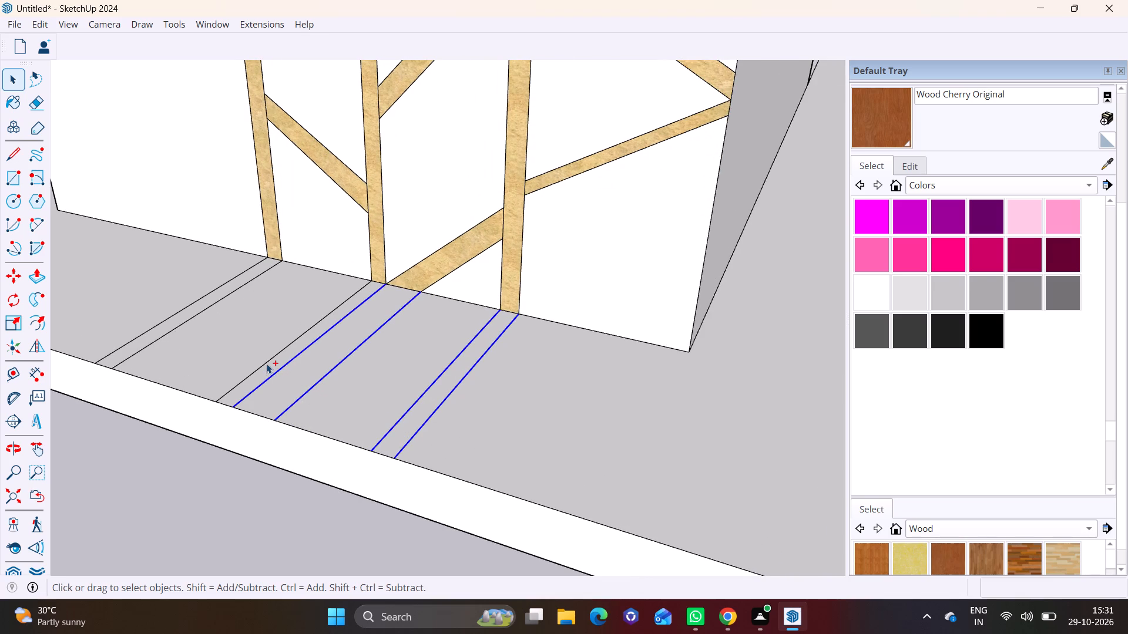
left_click(266, 363, "ctrl")
left_click(176, 328, "ctrl")
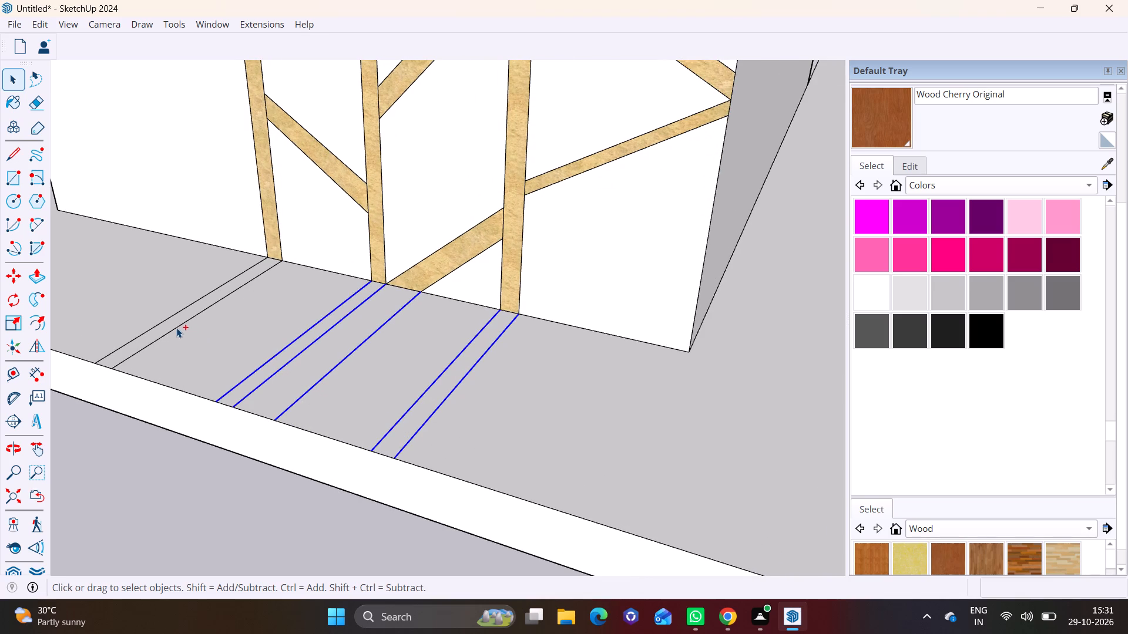
left_click(161, 321, "ctrl")
right_click(161, 321)
left_click(178, 349)
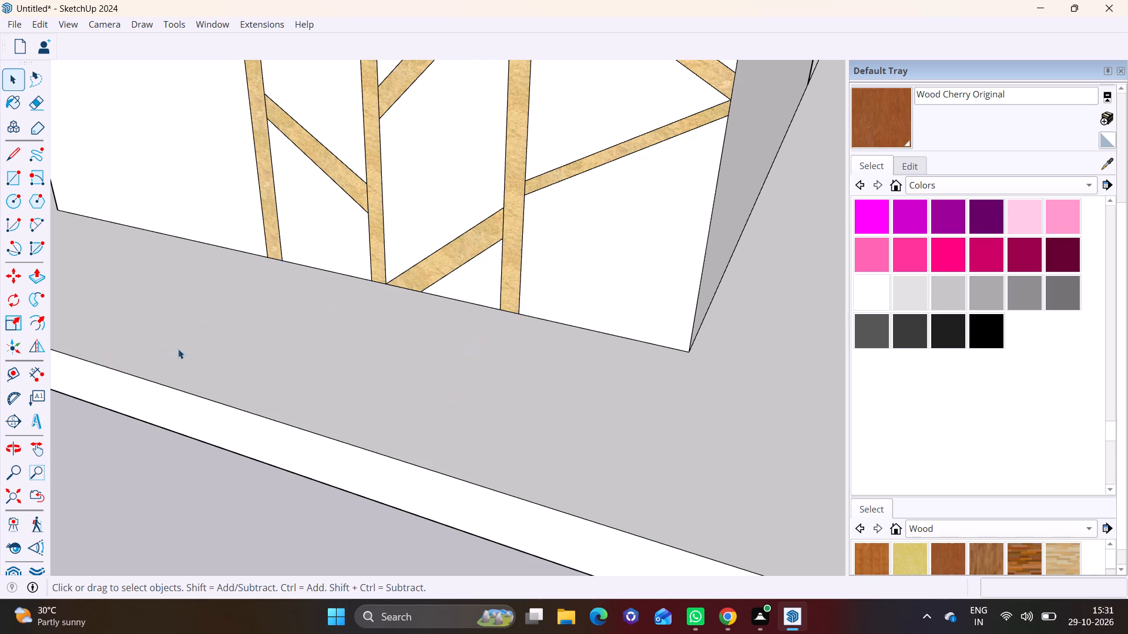
Extrude the slab's edge face on the column side of the building outward 8' 1".
scroll(277, 456, "down", 12)
middle_click_drag(350, 498, 579, 419)
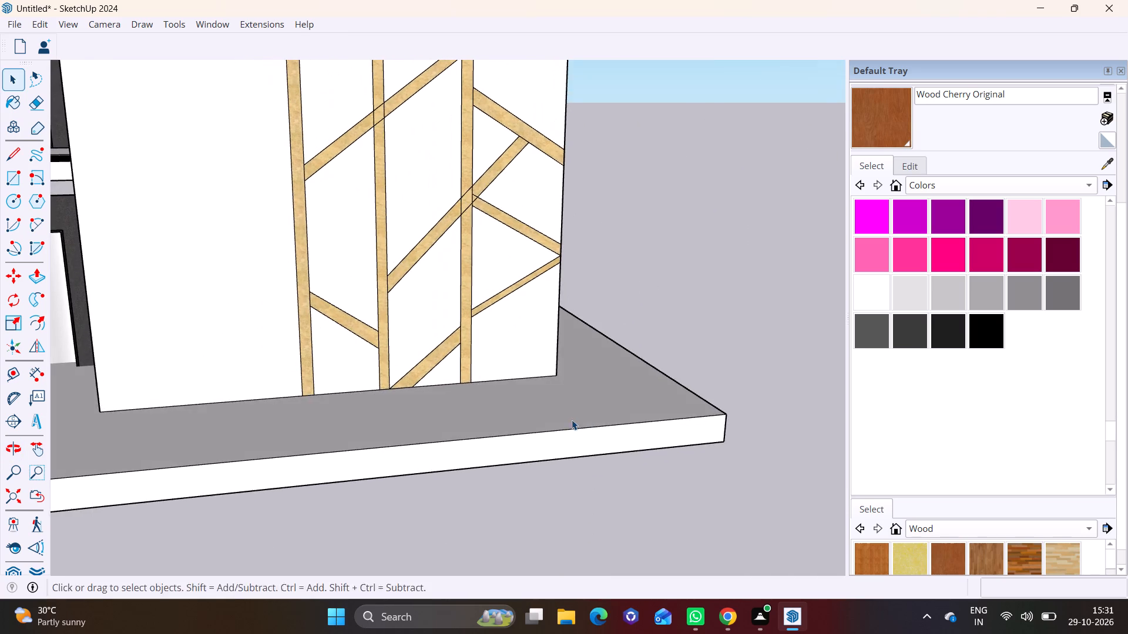
middle_click_drag(572, 420, 471, 440)
scroll(446, 431, "down", 11)
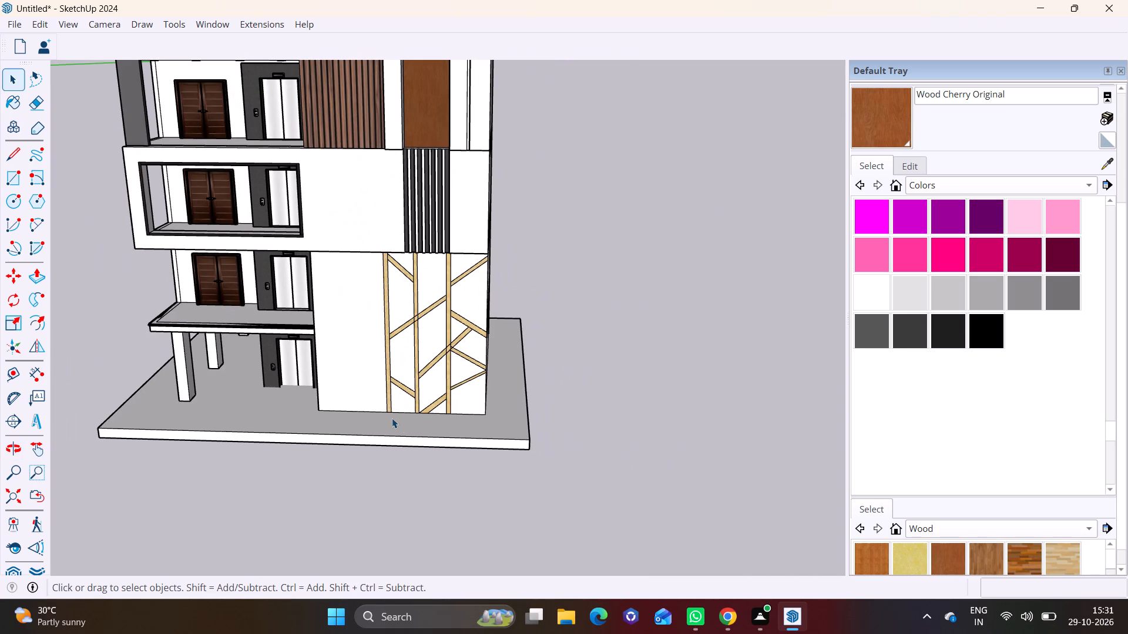
middle_click_drag(391, 421, 612, 468)
scroll(437, 447, "up", 1)
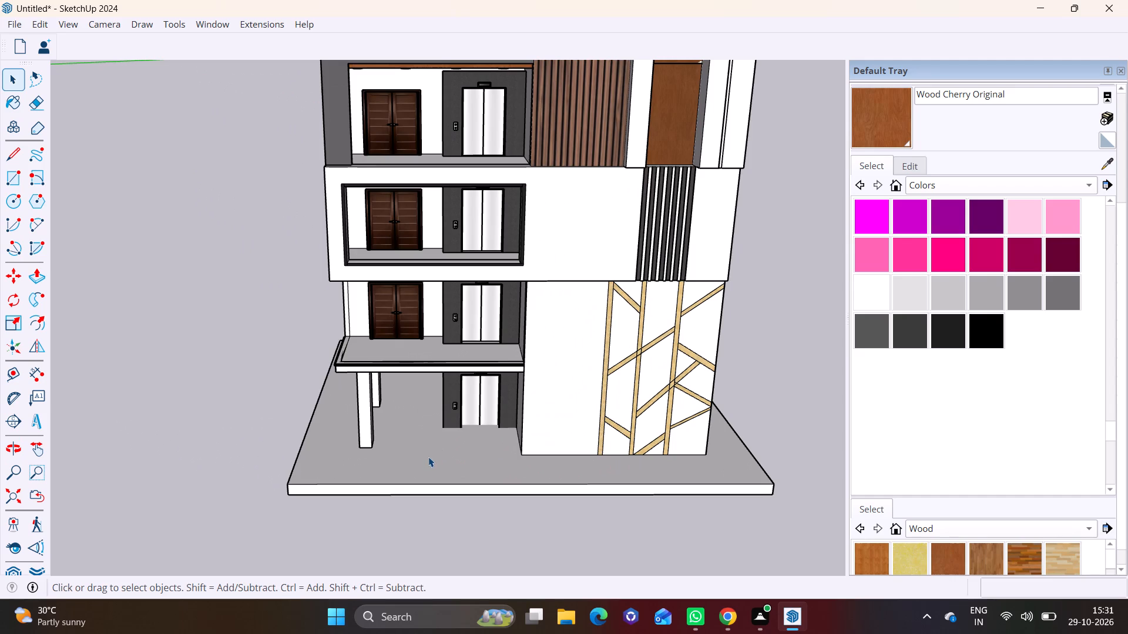
scroll(429, 459, "up", 2)
scroll(379, 464, "up", 2)
scroll(378, 463, "down", 2)
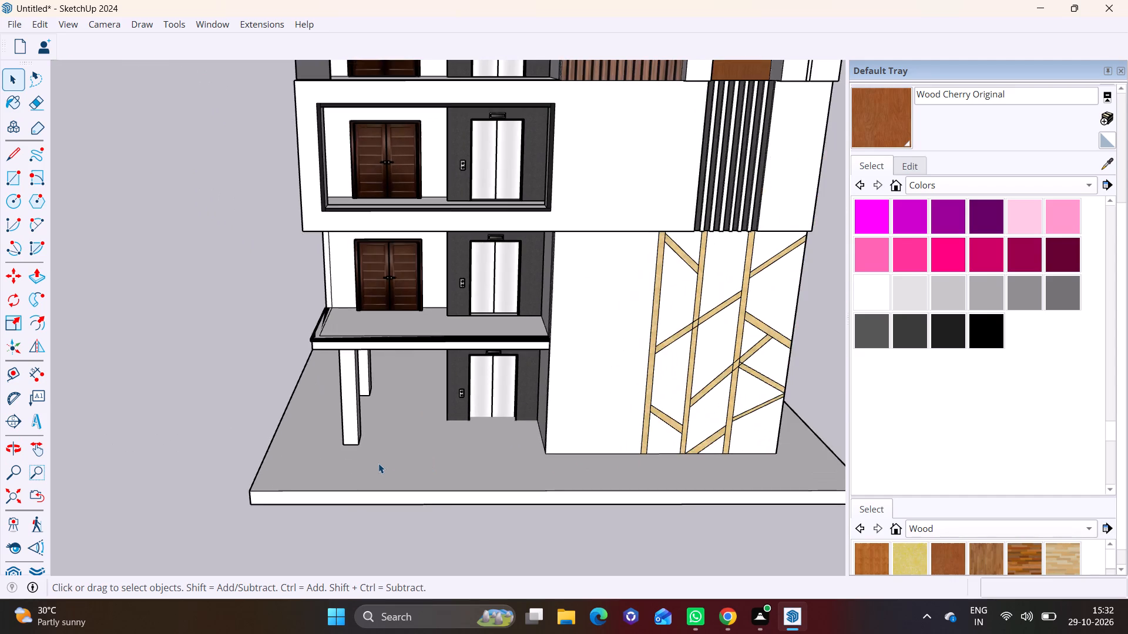
middle_click_drag(378, 463, 569, 456)
scroll(300, 460, "up", 3)
middle_click_drag(297, 462, 373, 407)
left_click(357, 444)
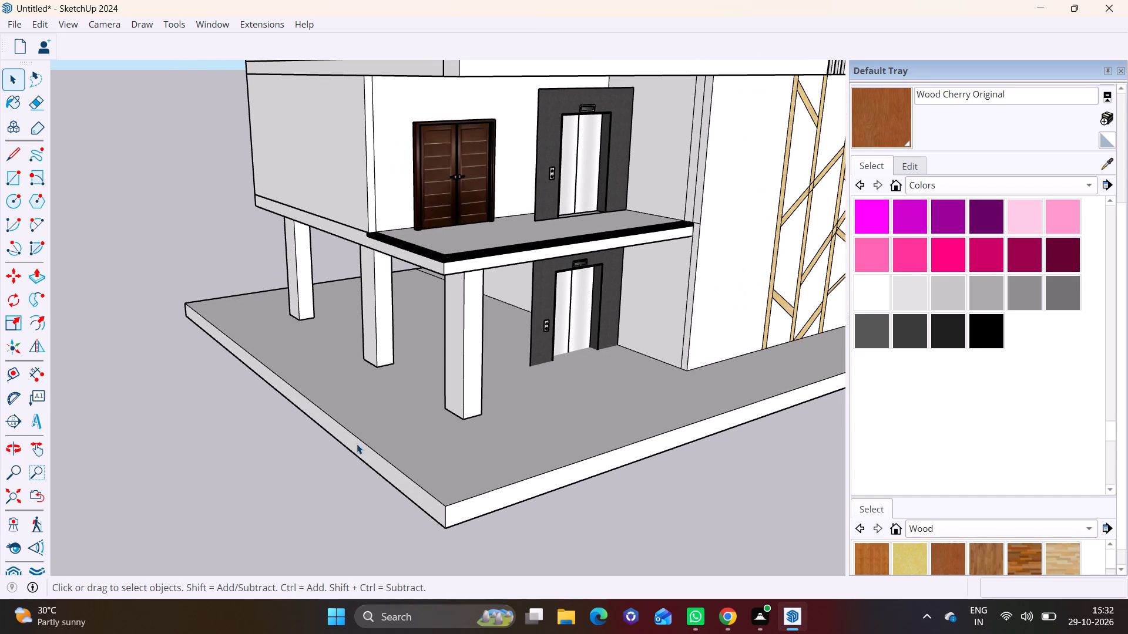
left_click(43, 279)
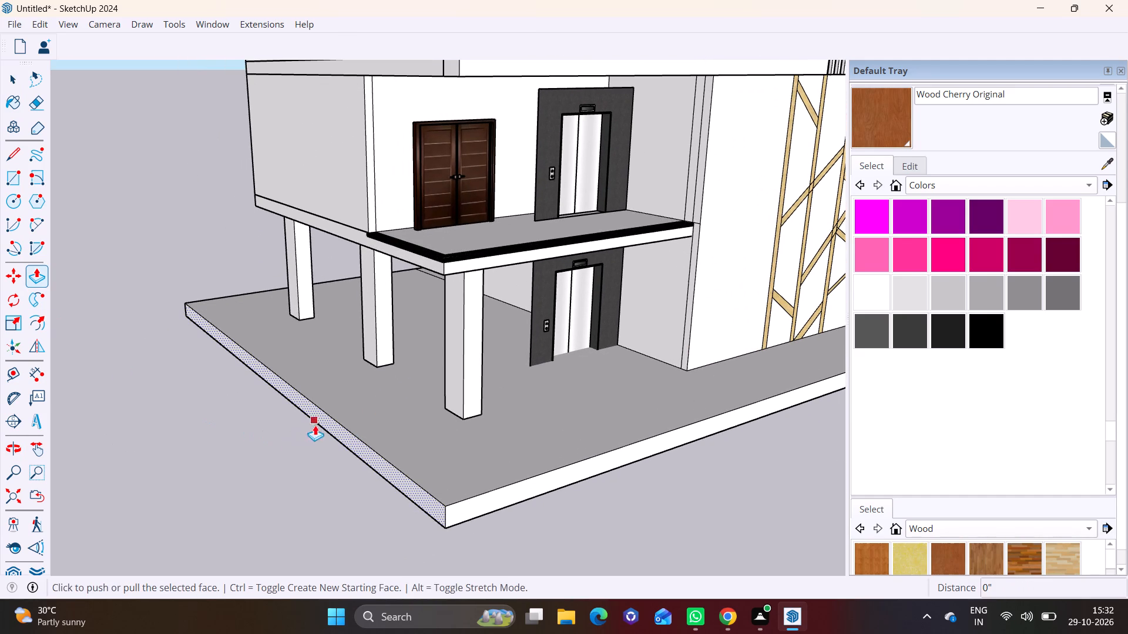
left_click(329, 424)
left_click(202, 441)
Examine the extended base slab and the building's front elevation from below, straight on and above.
scroll(375, 491, "down", 3)
middle_click_drag(343, 494, 283, 467)
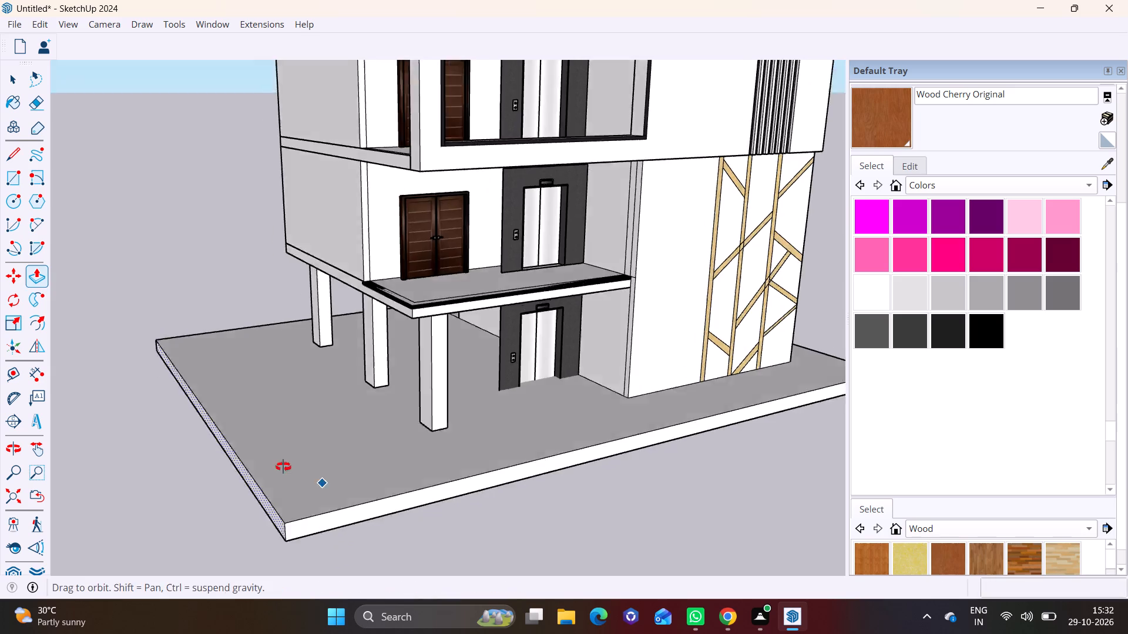
middle_click_drag(283, 467, 129, 331)
scroll(424, 386, "down", 6)
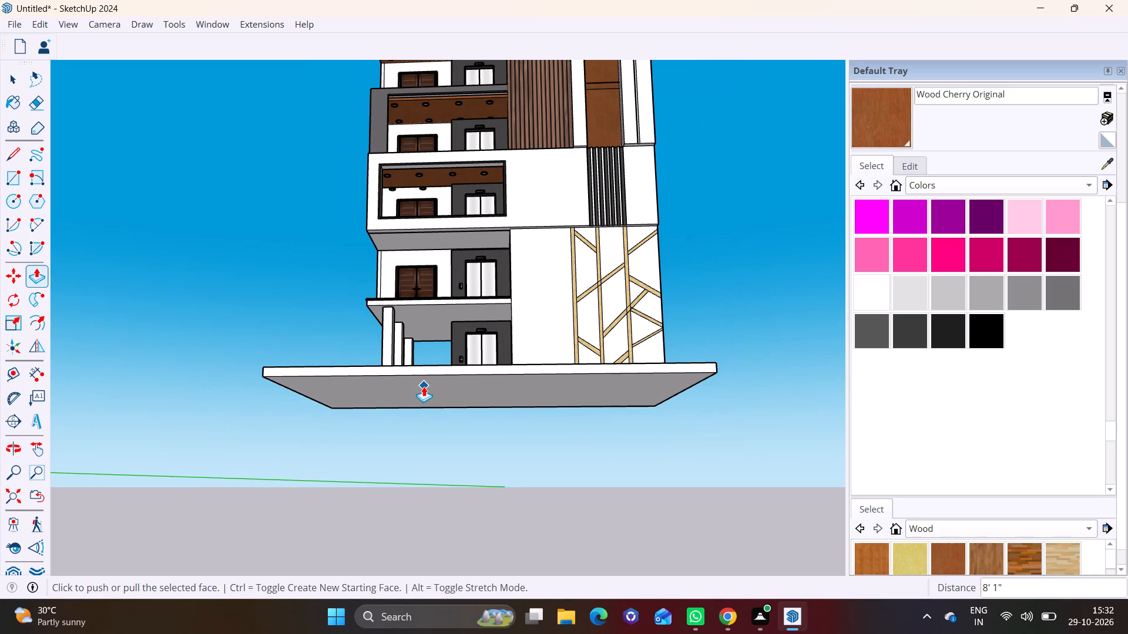
middle_click_drag(424, 387, 359, 429)
middle_click_drag(670, 377, 674, 457)
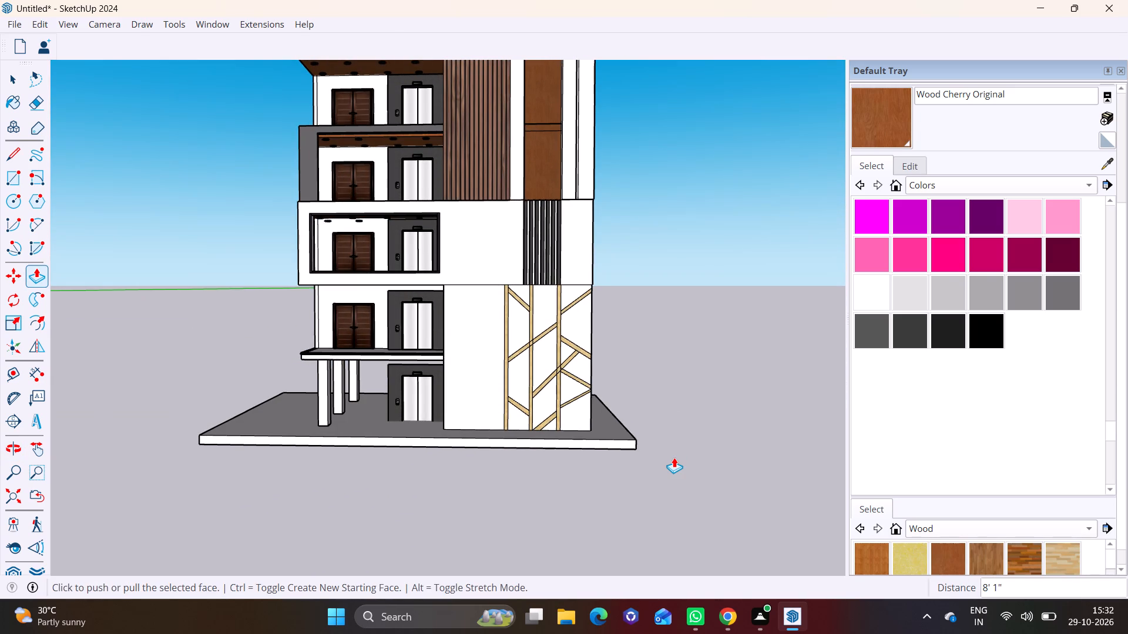
middle_click_drag(736, 307, 771, 391)
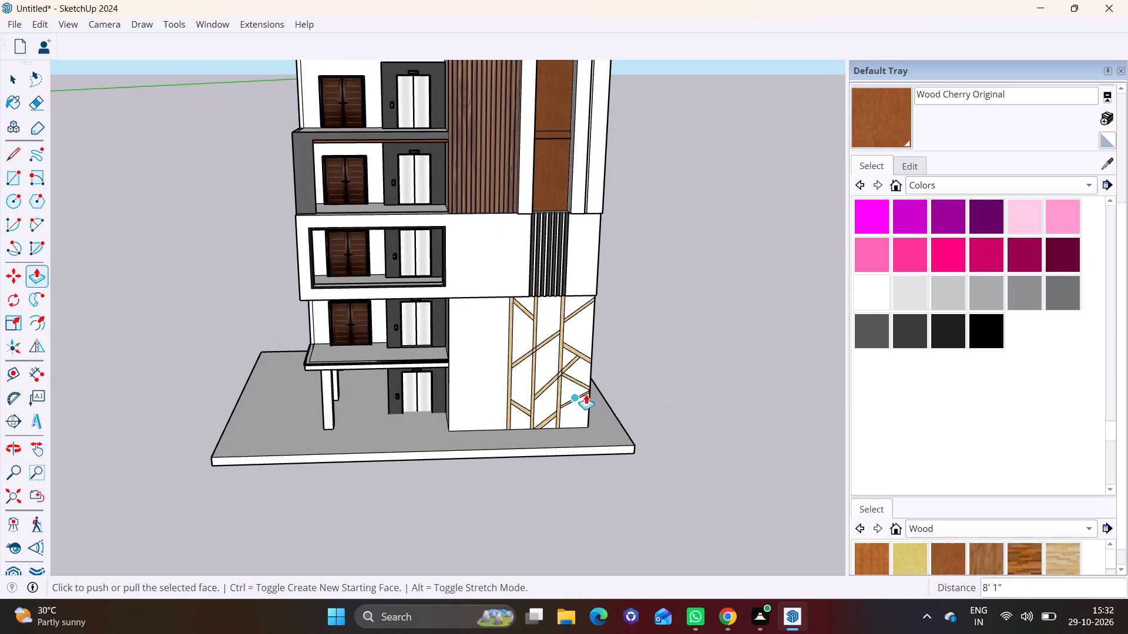
Draw a rectangular strip about 1' 4 3/8" wide and 45' 5 11/16" long on the slab top along its column-side edge.
middle_click_drag(500, 426, 970, 520)
middle_click_drag(397, 458, 479, 409)
middle_click_drag(465, 461, 466, 401, "shift")
middle_click_drag(539, 515, 441, 558)
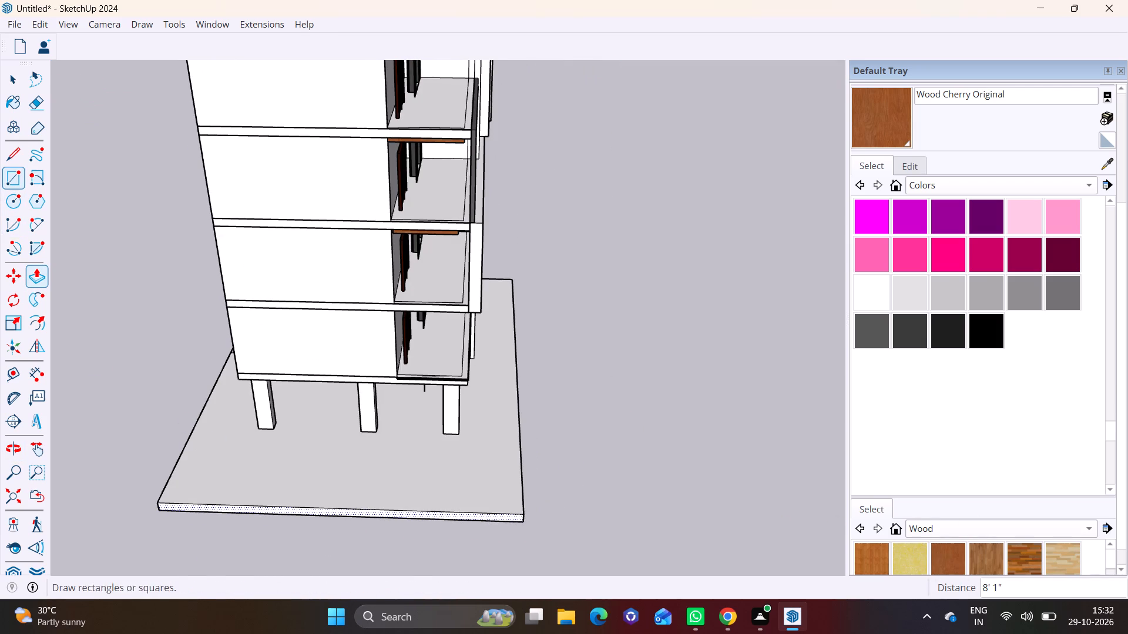
left_click(14, 174)
scroll(438, 474, "up", 5)
middle_click_drag(482, 530, 614, 524, "shift")
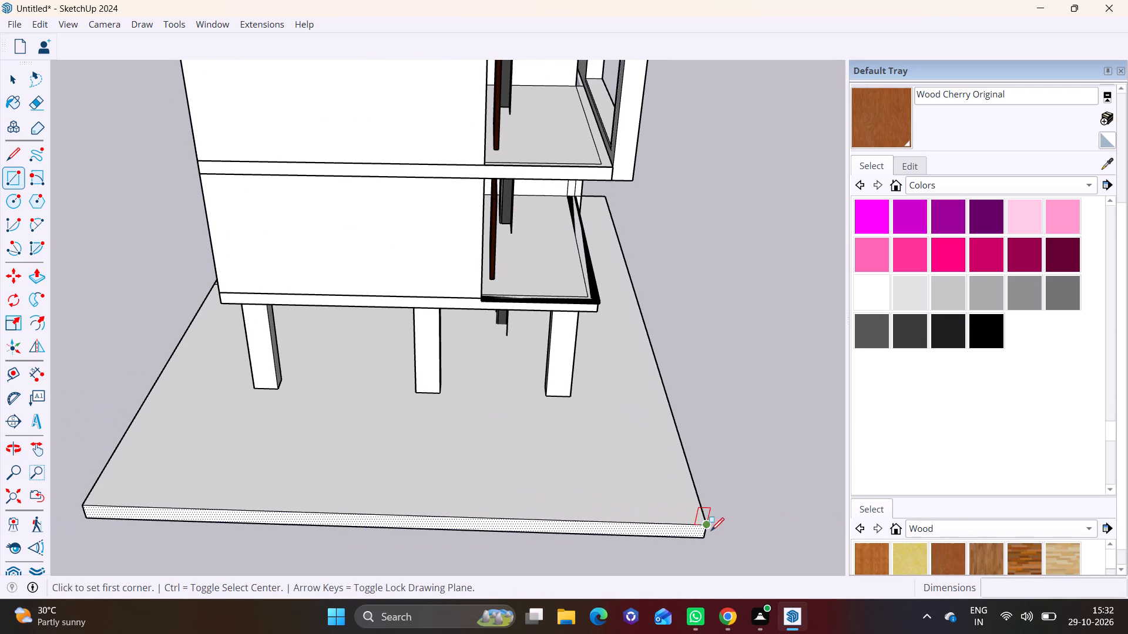
left_click(711, 527)
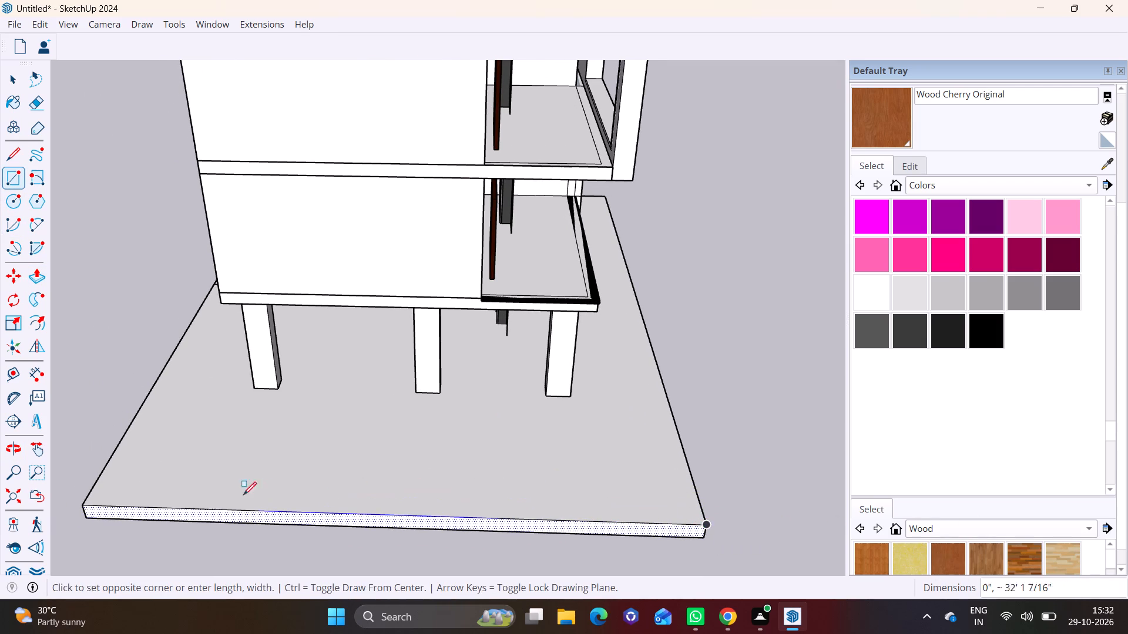
left_click(91, 493)
Extrude the edge strip upward 7' 6 1/2" to form a boundary wall on the column side.
key("space")
left_click(129, 501)
left_click(34, 276)
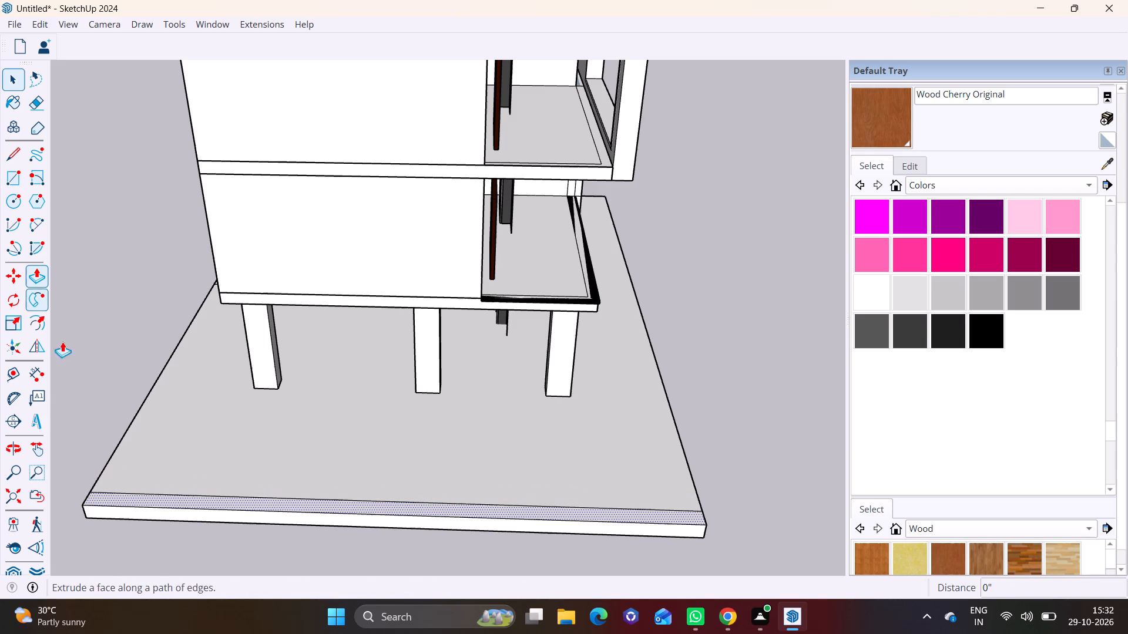
left_click(192, 502)
left_click(203, 421)
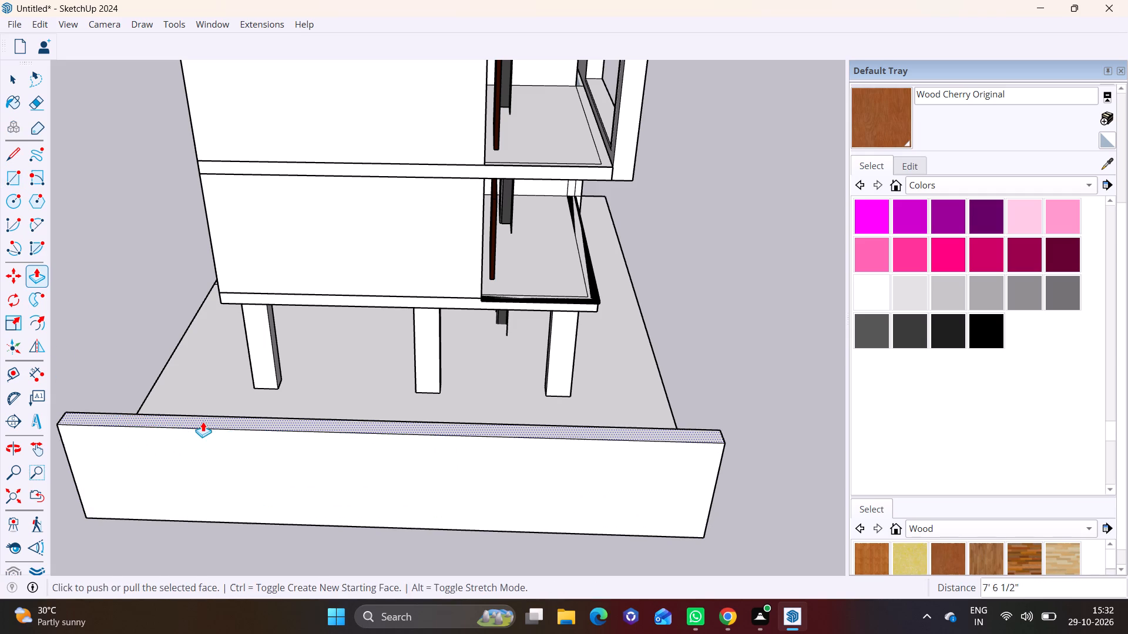
Erase the two leftover seam lines on the slab's top surface behind the building.
middle_click_drag(412, 497, 730, 369)
scroll(641, 367, "down", 6)
middle_click_drag(554, 387, 899, 421)
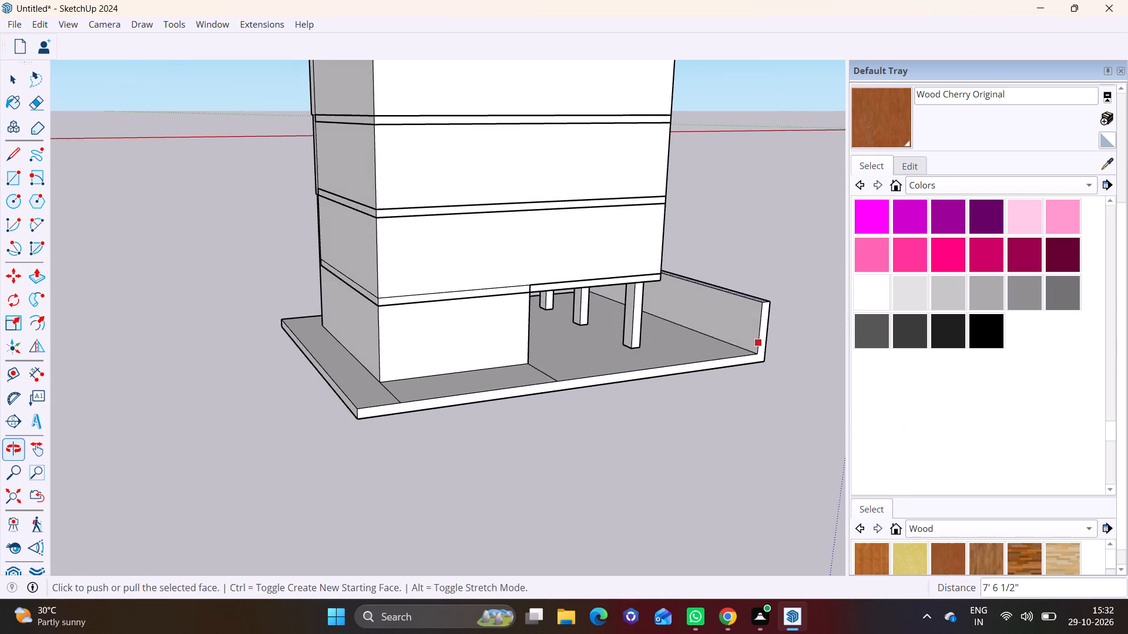
scroll(788, 400, "up", 2)
middle_click_drag(786, 400, 628, 437, "shift")
middle_click_drag(571, 412, 580, 452)
key("space")
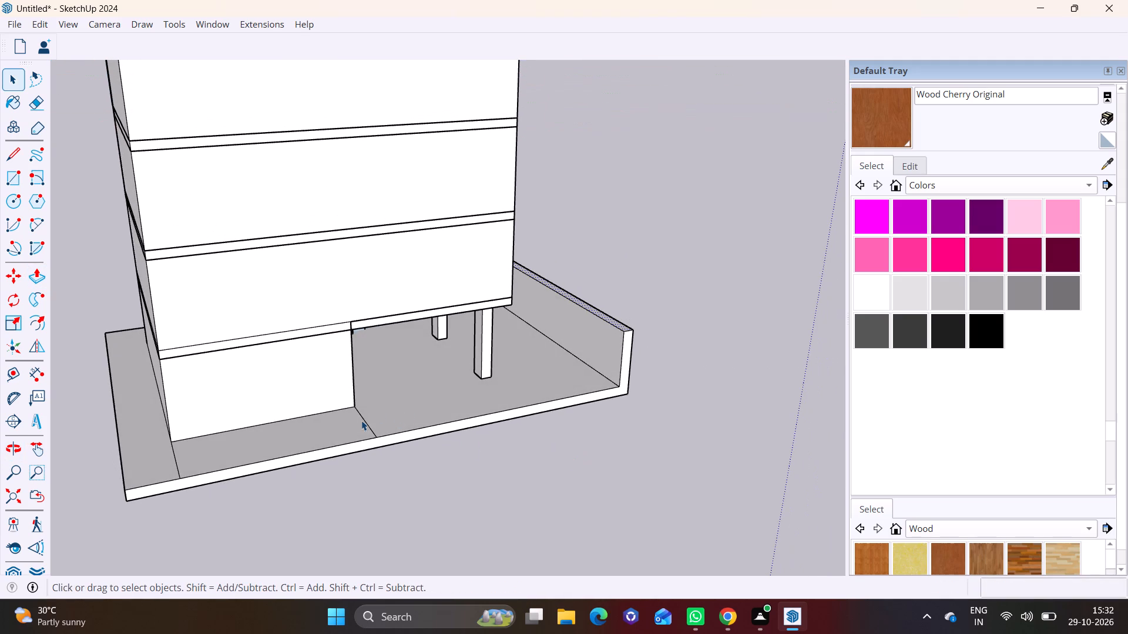
left_click(365, 422)
left_click(177, 461, "ctrl")
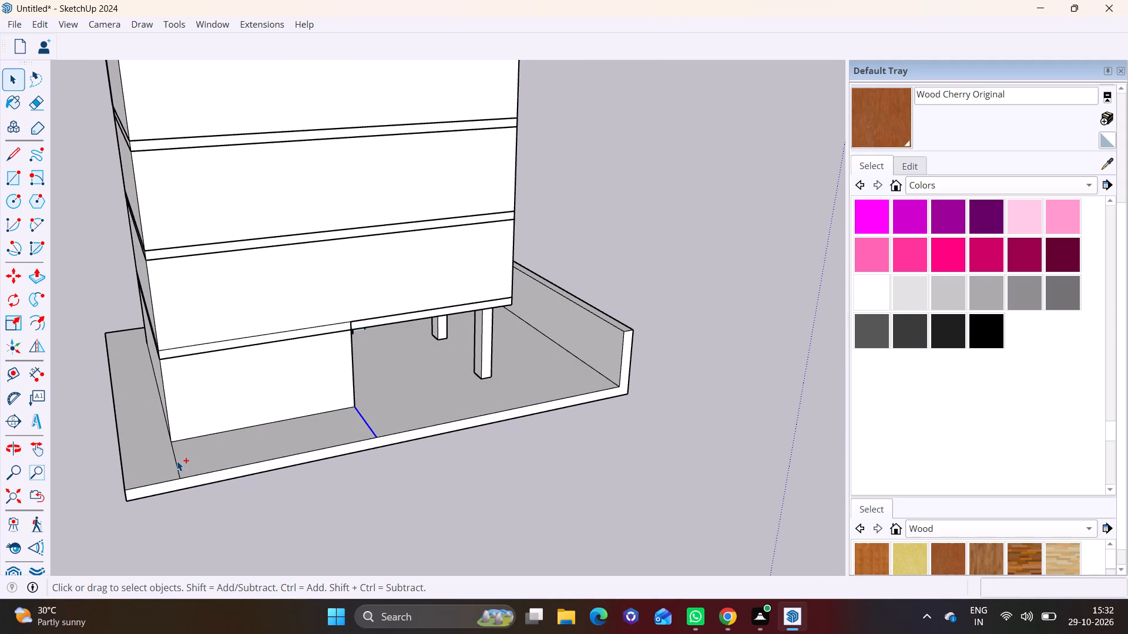
right_click(177, 460)
left_click(245, 267)
Draw a 7' 6 1/2" vertical line on the boundary wall's inner face near its rear end, from the slab to the wall top.
left_click(18, 150)
middle_click_drag(655, 369, 778, 338)
scroll(655, 369, "up", 1)
scroll(663, 299, "up", 4)
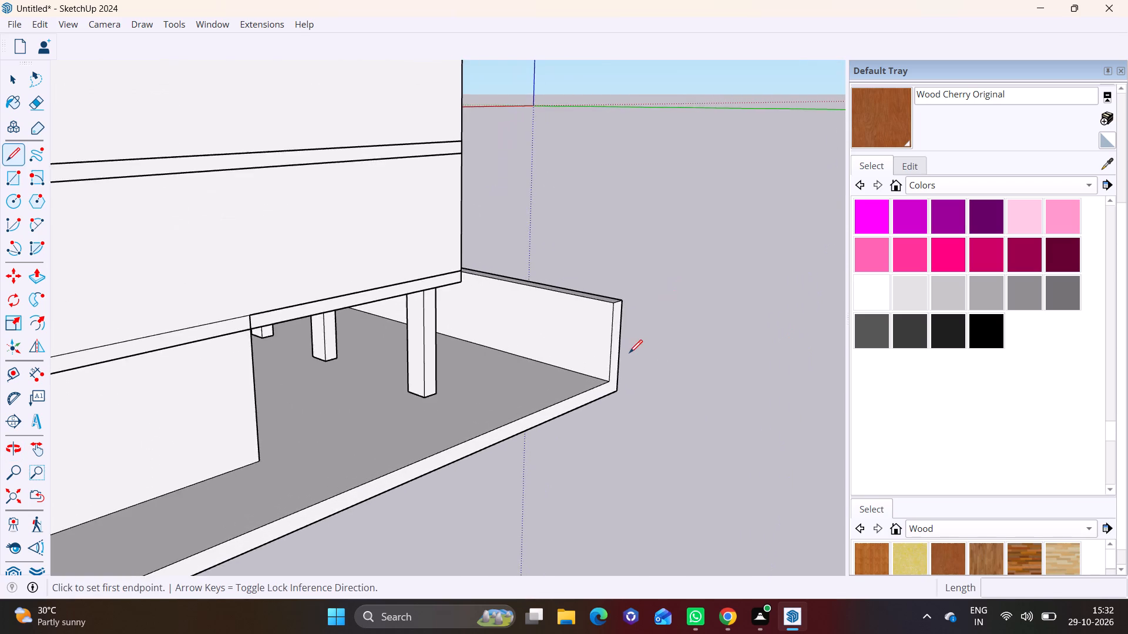
scroll(629, 353, "up", 6)
left_click(585, 380)
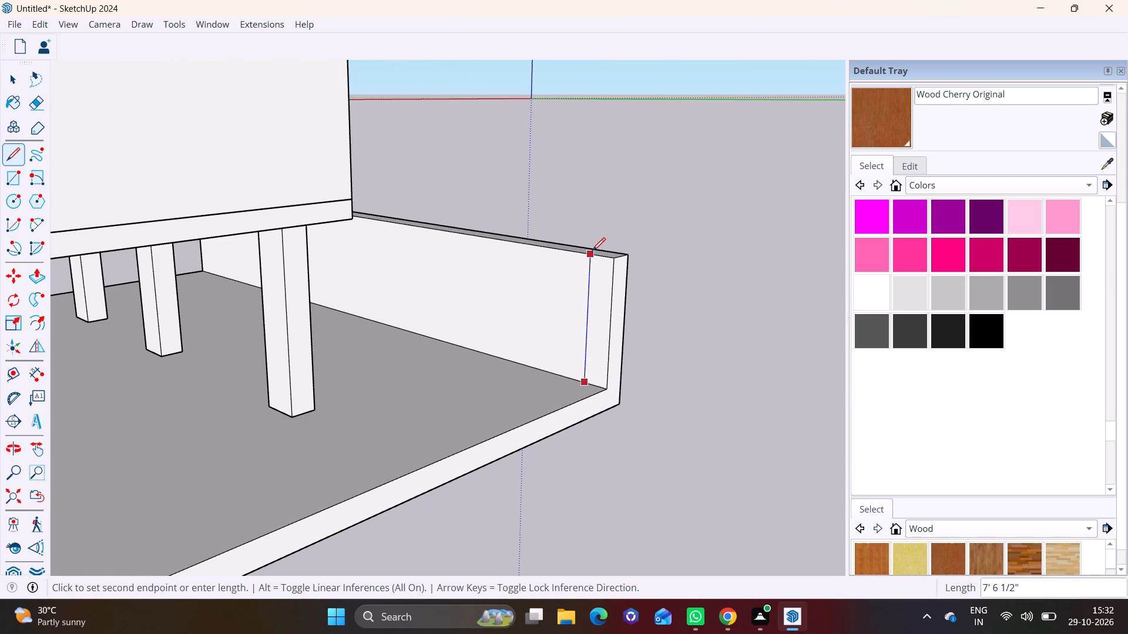
left_click(592, 251)
Extrude the narrow face at the wall's rear end 58' 2" along the slab's rear edge to its far corner.
key("space")
left_click(593, 305)
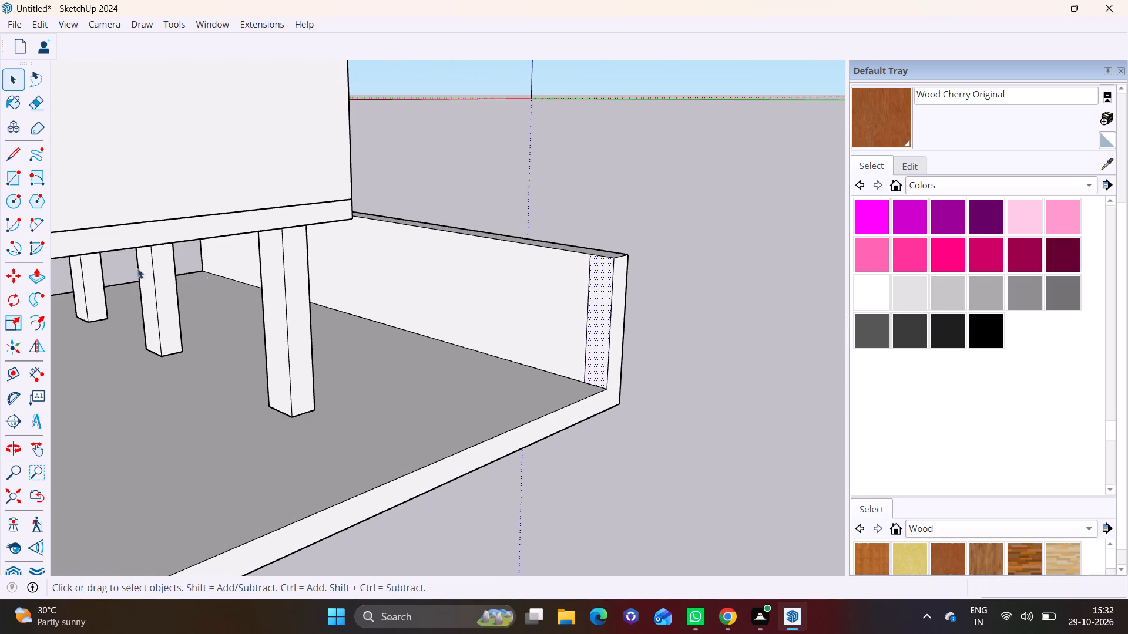
left_click(36, 268)
left_click(594, 323)
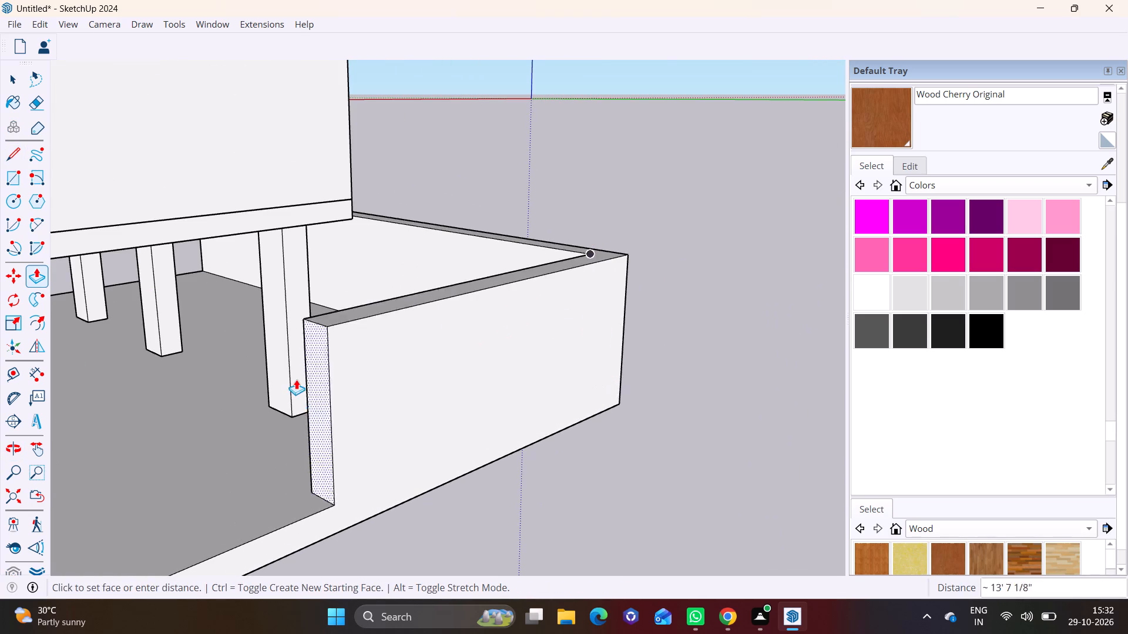
scroll(296, 394, "down", 9)
middle_click_drag(210, 456, 711, 345, "shift")
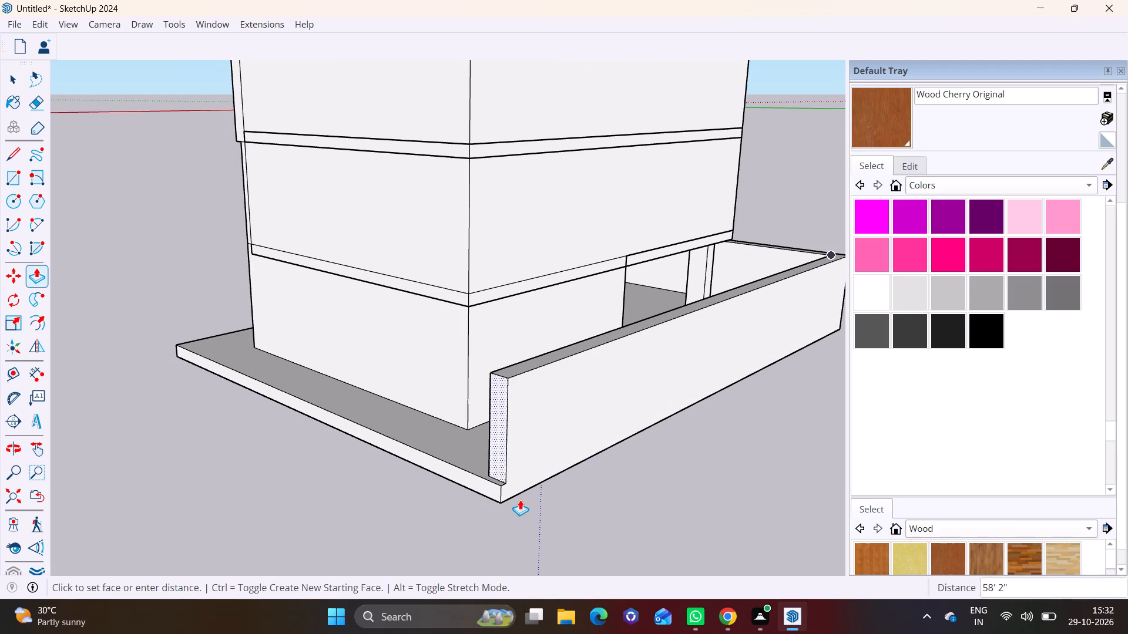
left_click(503, 501)
Draw a 7' 6 1/2" vertical line on the rear wall's inner face near its far end, from the slab to the wall top.
middle_click_drag(496, 456, 778, 471)
middle_click_drag(657, 439, 486, 454, "shift")
middle_click_drag(509, 447, 709, 446)
left_click(14, 155)
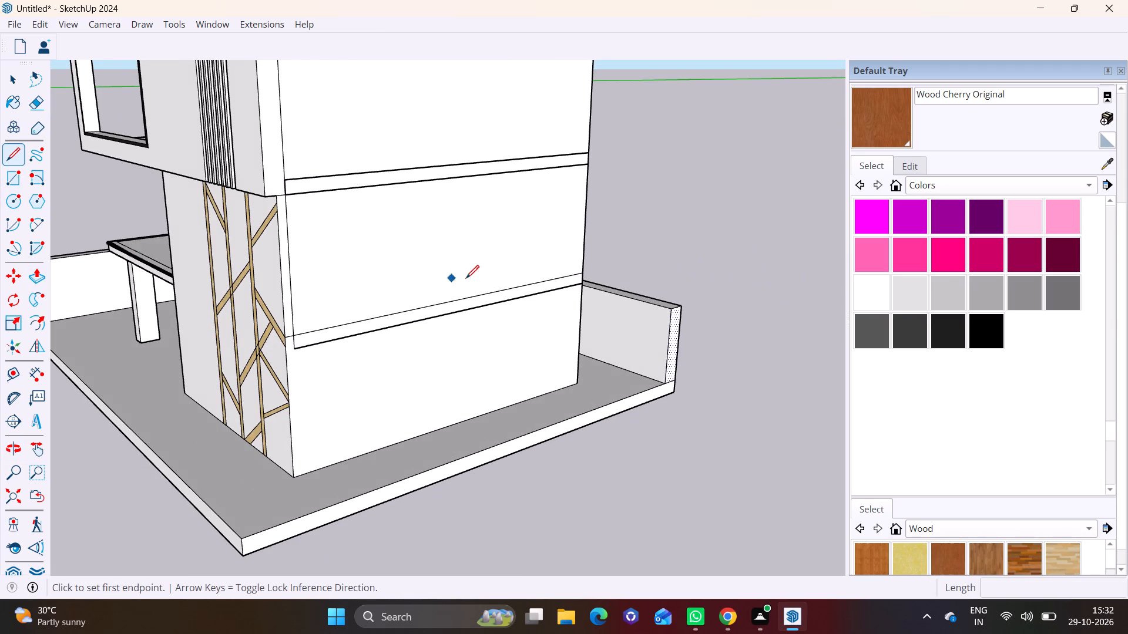
scroll(466, 278, "up", 8)
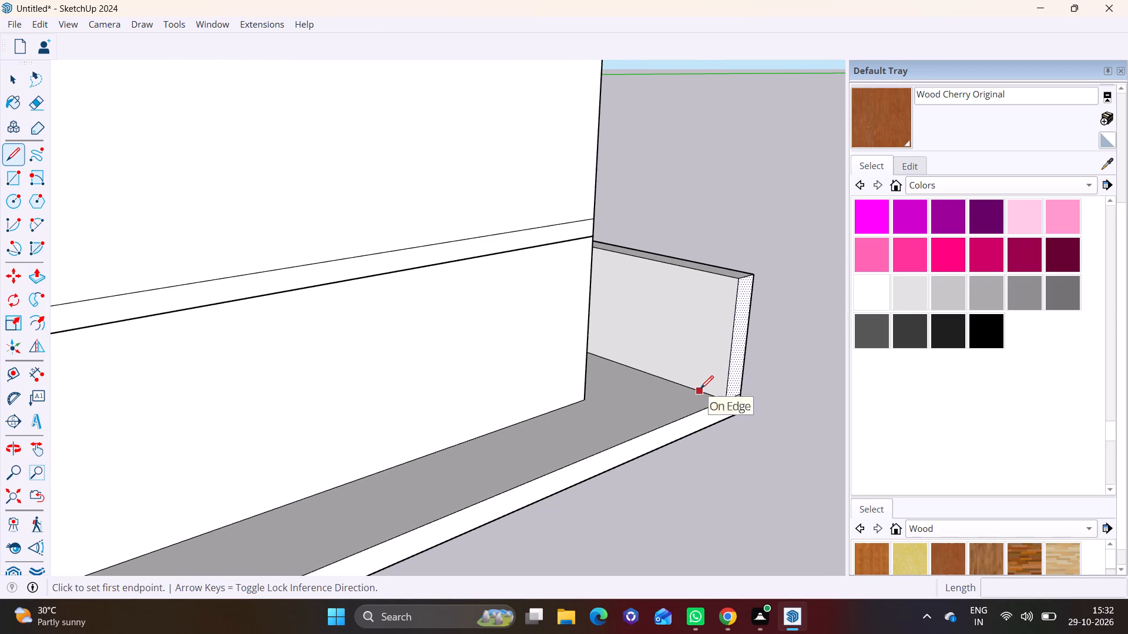
left_click(701, 389)
left_click(713, 272)
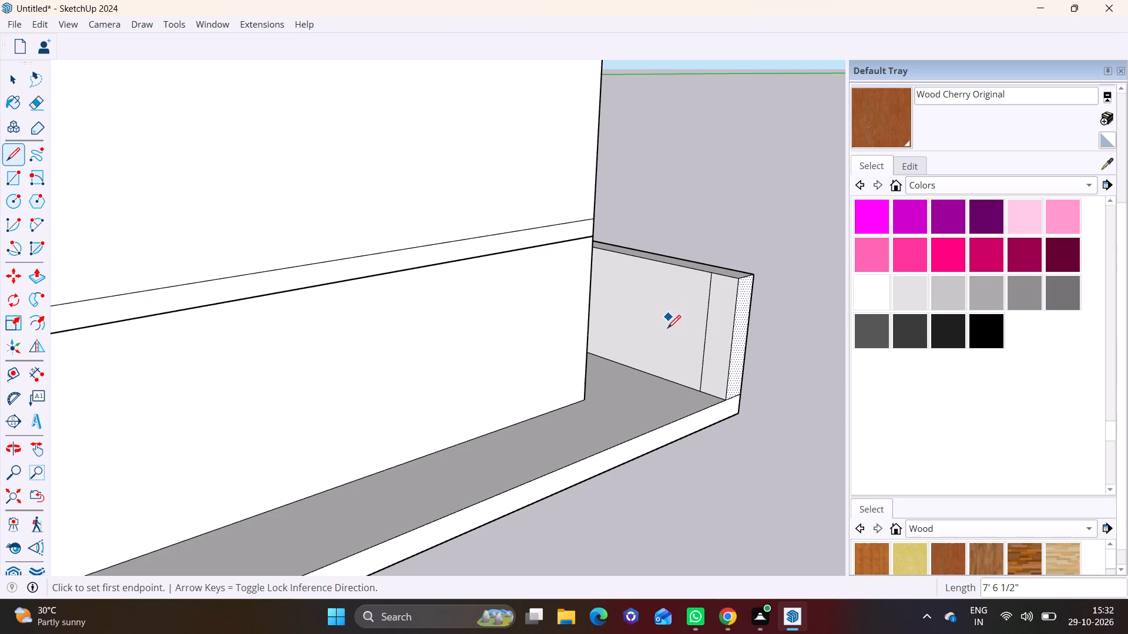
Extrude the narrow face at the rear wall's far end along the slab's side edge to the front corner.
left_click(15, 83)
left_click(713, 333)
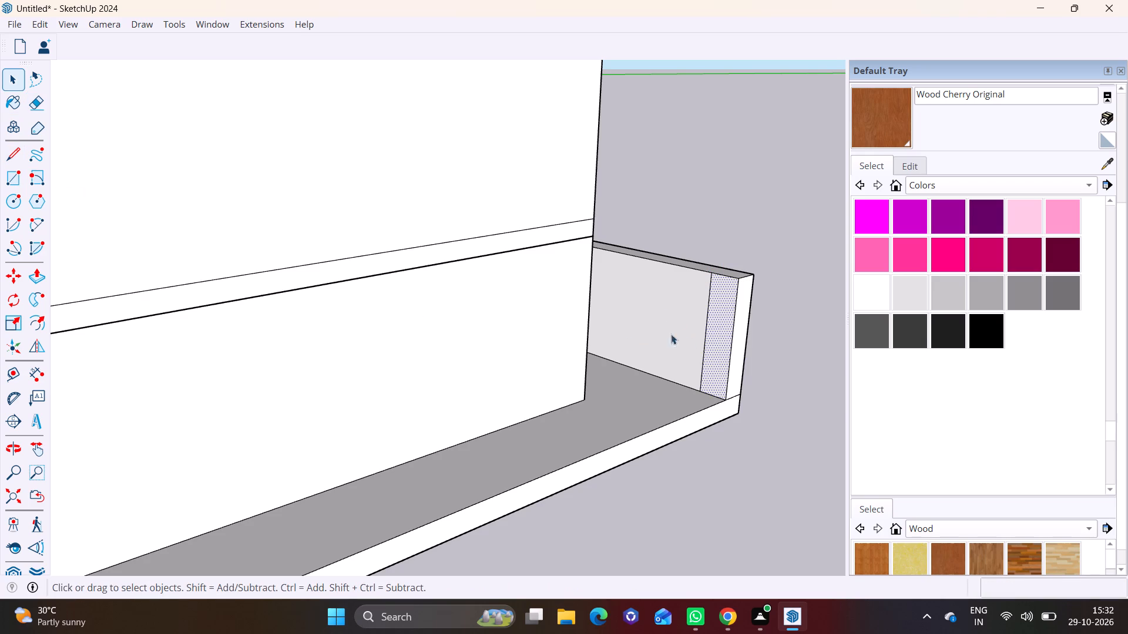
left_click(29, 277)
left_click(726, 336)
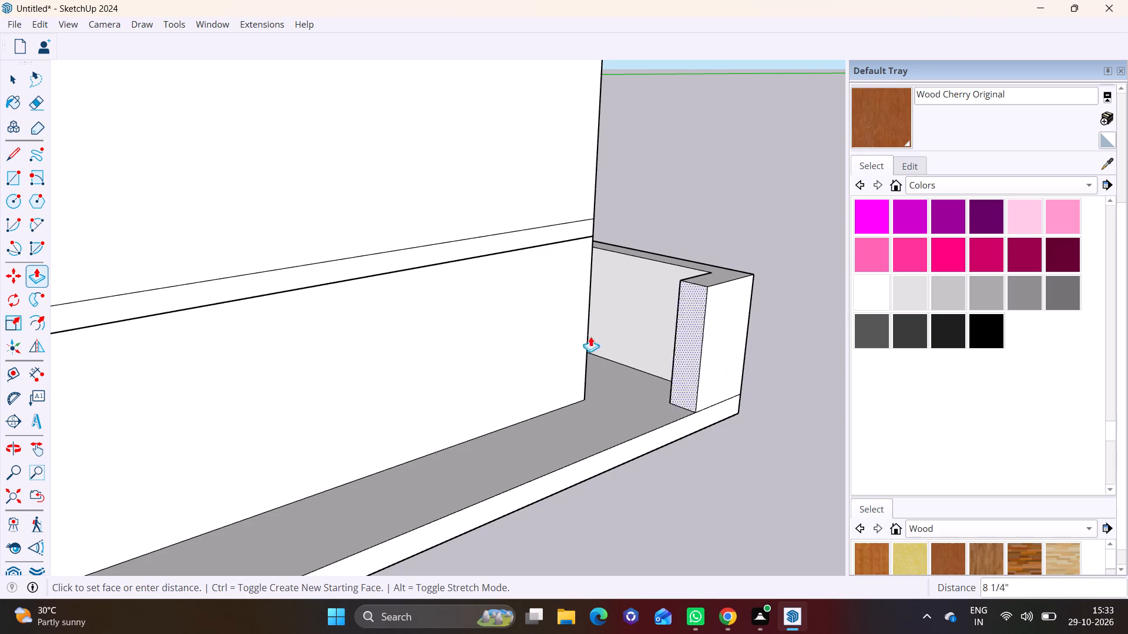
scroll(406, 470, "down", 6)
middle_click_drag(354, 505, 735, 352, "shift")
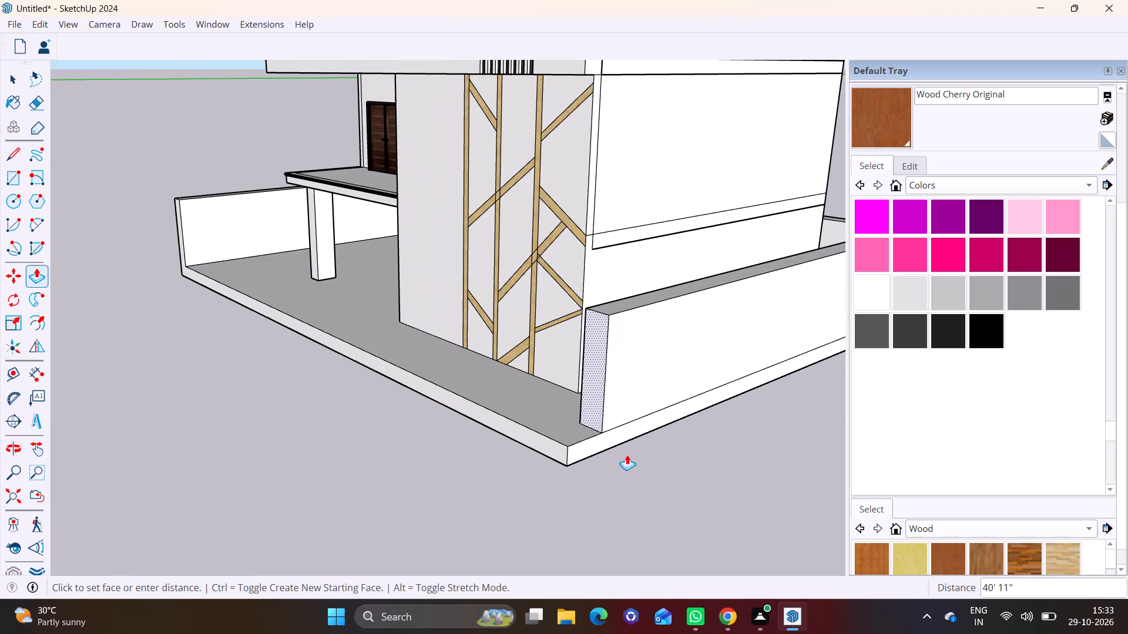
left_click(575, 457)
left_click(570, 399)
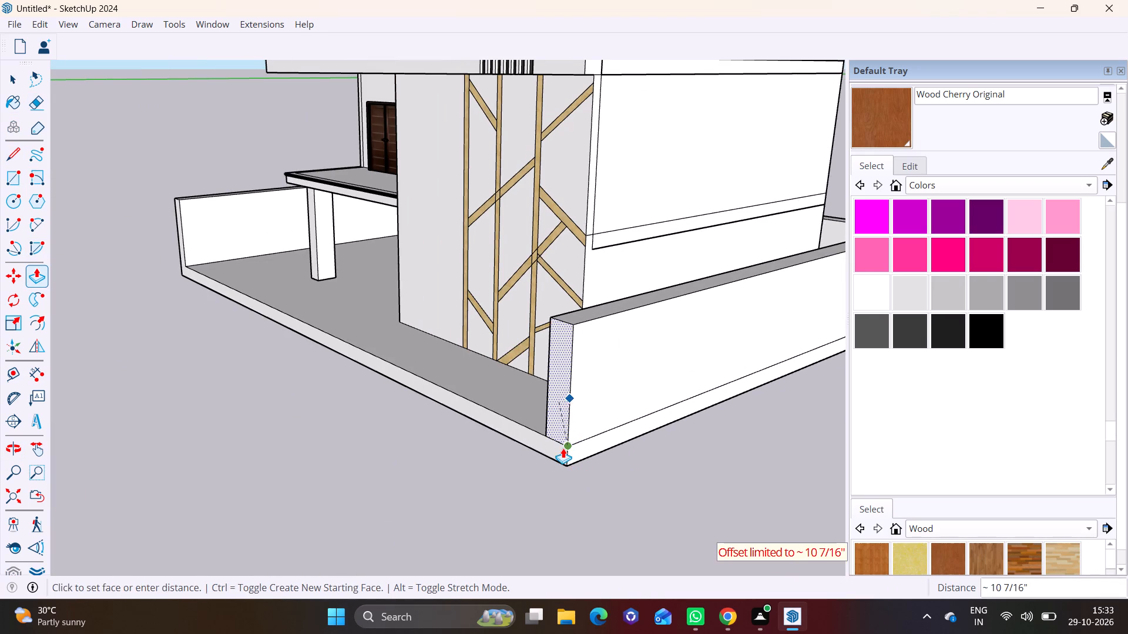
left_click(563, 448)
key("space")
left_click(587, 480)
Raise the ground-floor elevator door unit about 6 3/8" so its base clears the slab surface.
middle_click_drag(518, 457, 744, 447)
scroll(650, 443, "down", 4)
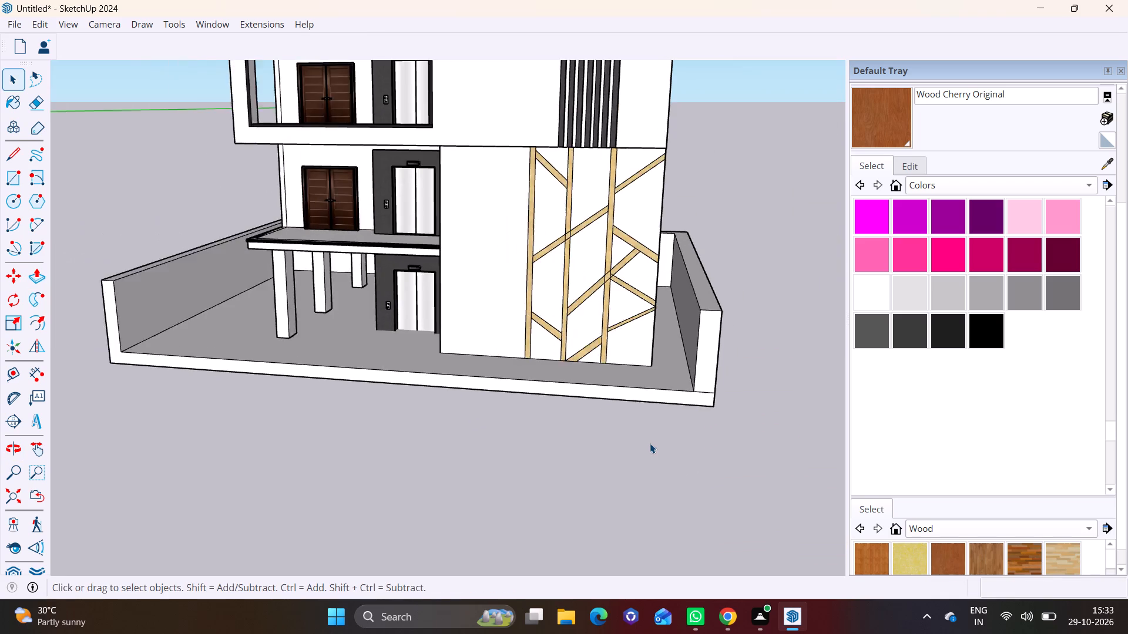
scroll(650, 443, "down", 3)
middle_click_drag(659, 434, 720, 369)
scroll(524, 390, "up", 5)
middle_click_drag(508, 389, 489, 408, "shift")
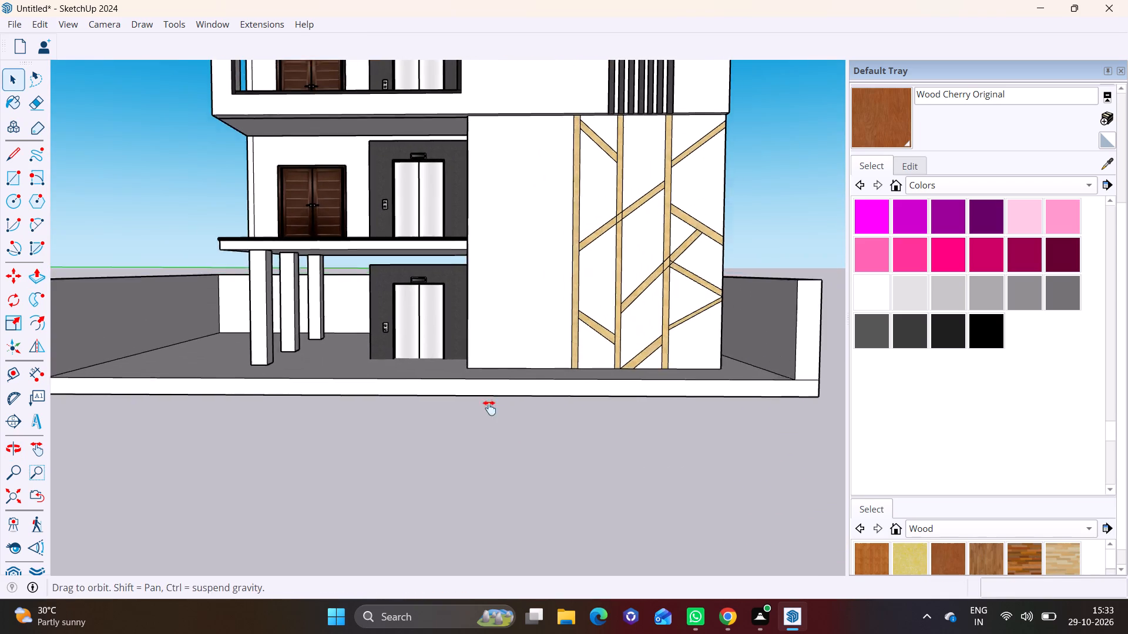
middle_click_drag(489, 408, 477, 456, "shift")
scroll(418, 390, "up", 2)
middle_click_drag(418, 383, 412, 402)
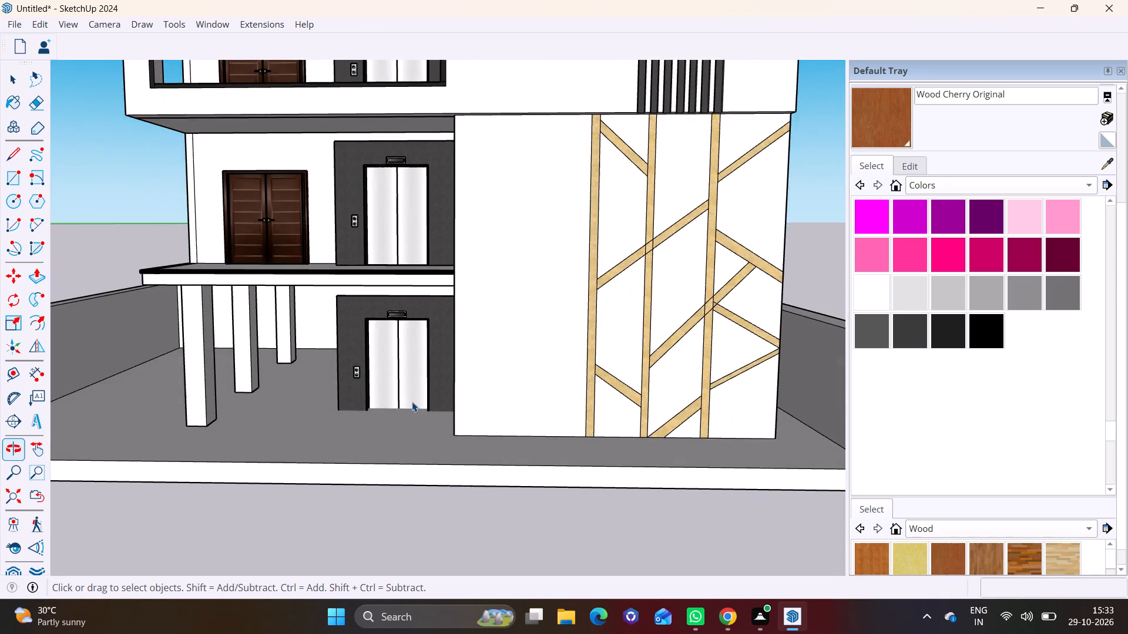
scroll(418, 397, "up", 4)
middle_click_drag(424, 390, 474, 420, "shift")
left_click(510, 392)
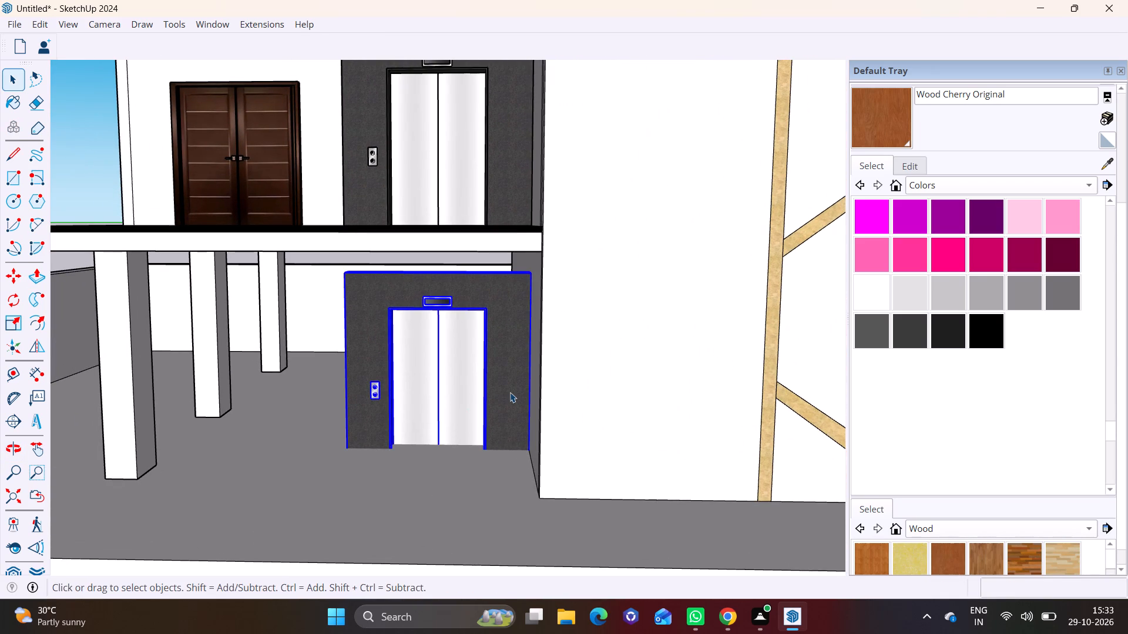
key("m")
left_click(505, 403)
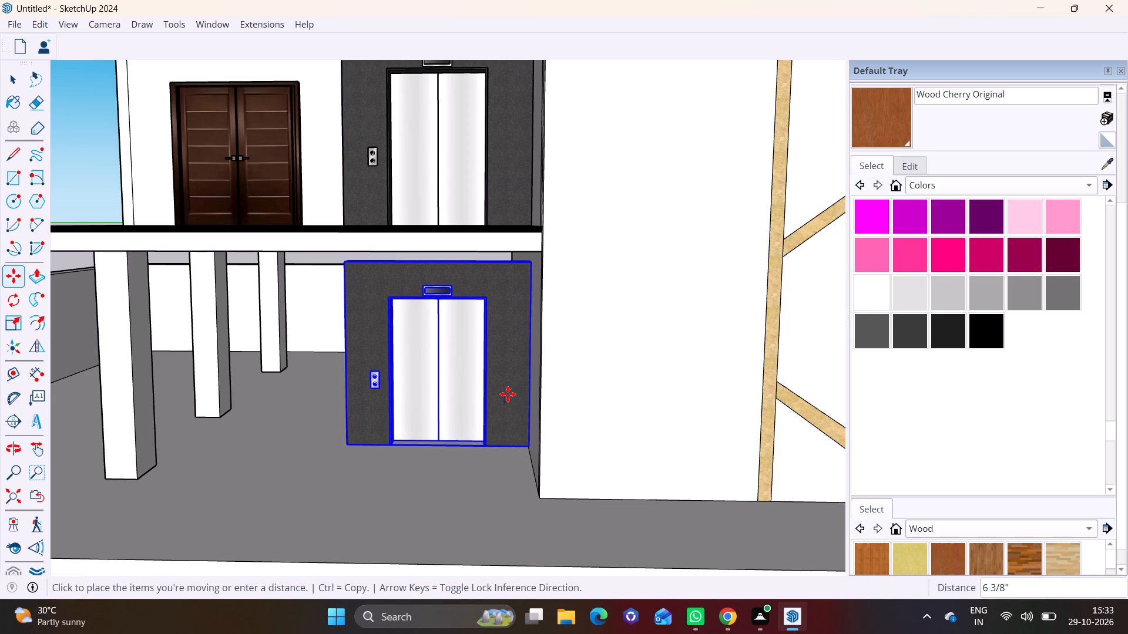
left_click(508, 394)
key("space")
left_click(402, 463)
Search the 3D Warehouse for "GATE".
scroll(405, 477, "down", 7)
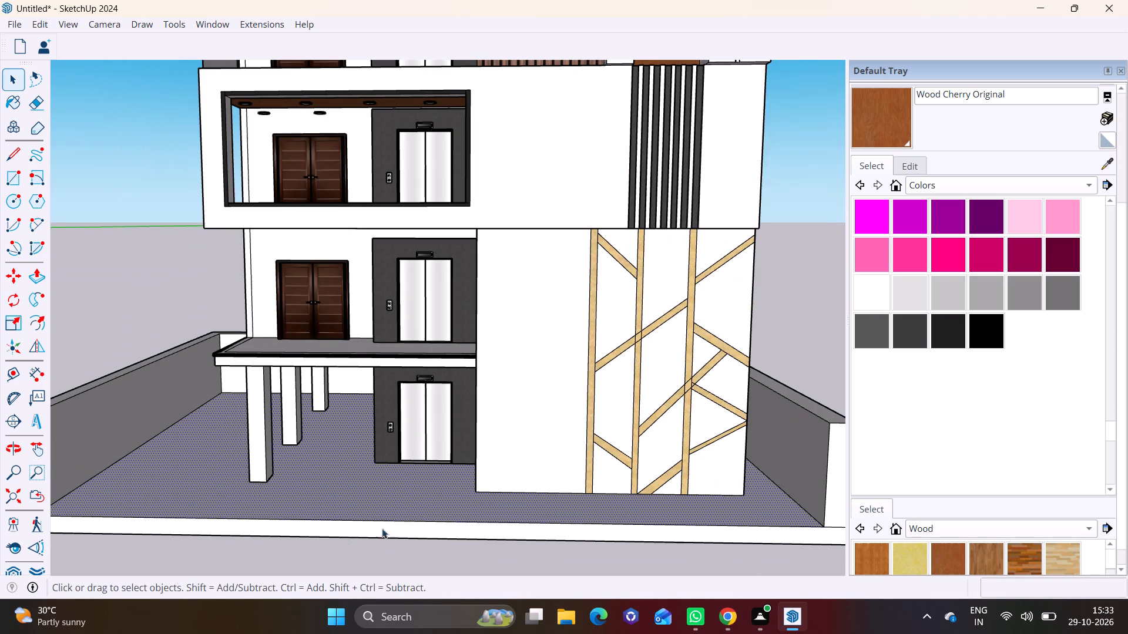
left_click(320, 542)
scroll(407, 512, "down", 3)
middle_click_drag(451, 501, 466, 379, "shift")
scroll(398, 414, "up", 2)
scroll(395, 421, "down", 5)
left_click(205, 19)
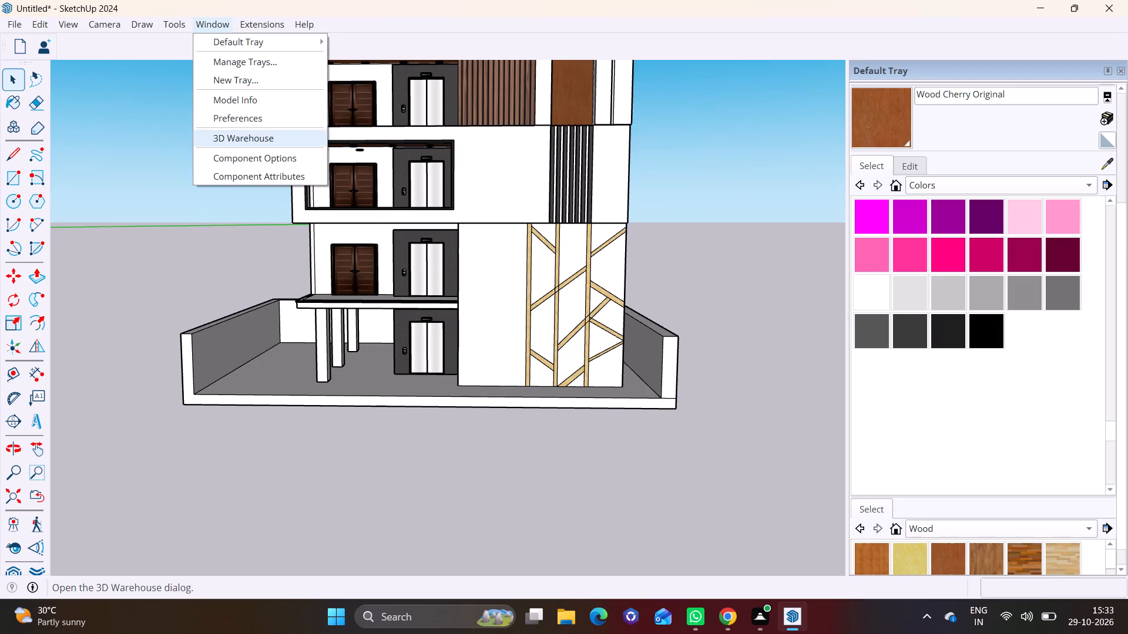
left_click(239, 131)
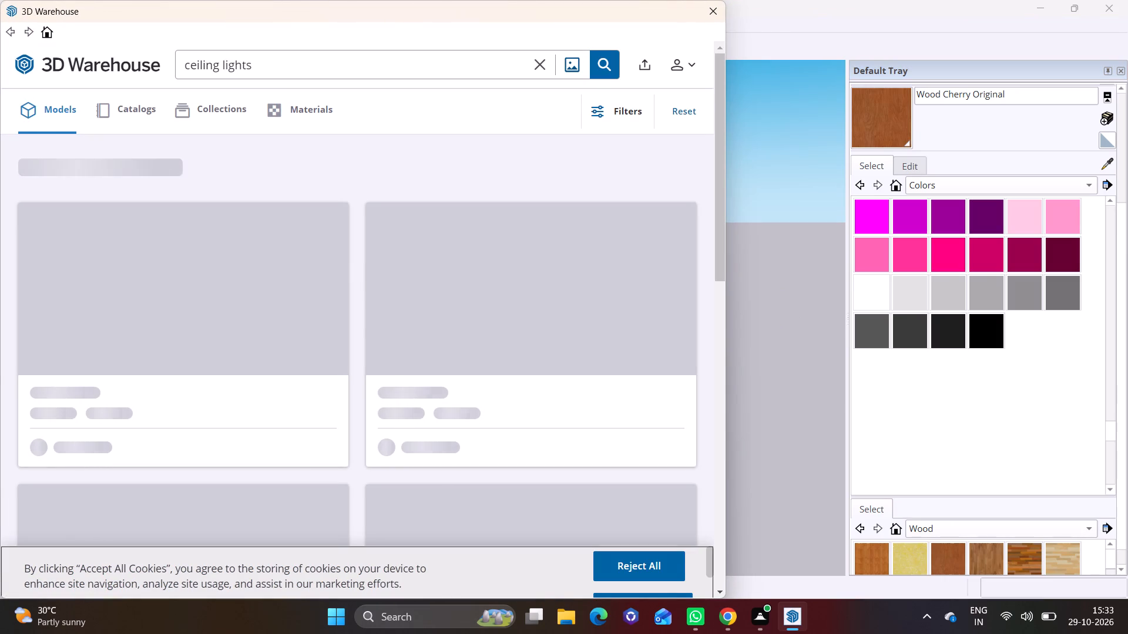
left_click(541, 65)
left_click(329, 68)
type("GATE")
key("Return")
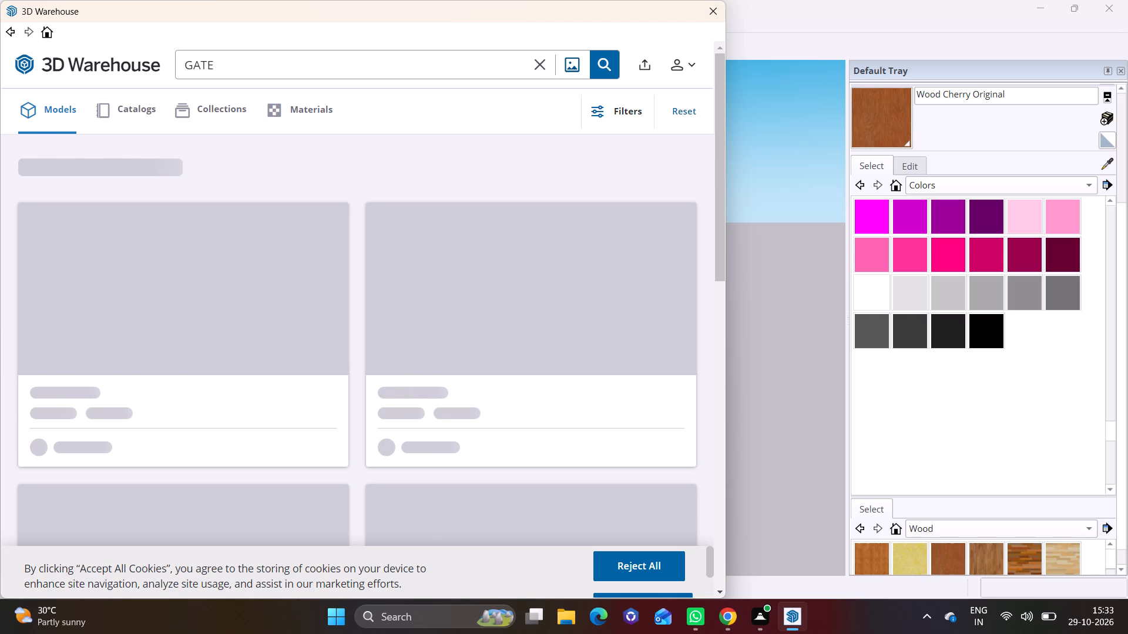
Load the dark double-leaf Gate model with brown, polygon-patterned panels and place it on the slab's front edge before the elevator.
scroll(334, 82, "down", 1)
scroll(288, 282, "down", 1)
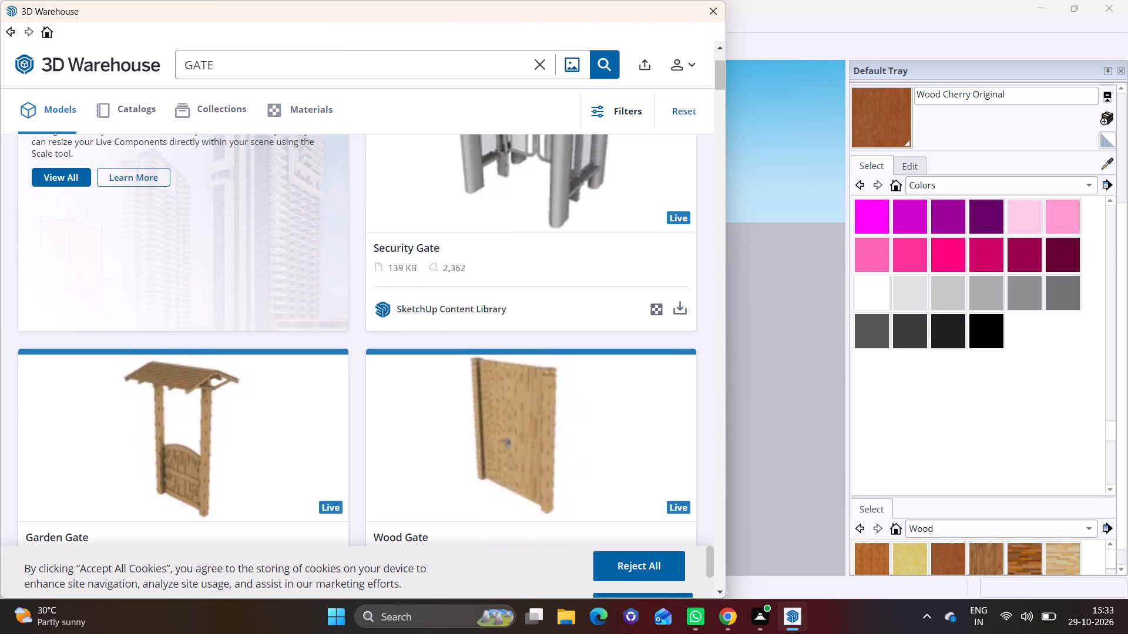
scroll(288, 282, "down", 2)
scroll(332, 314, "down", 3)
scroll(394, 349, "down", 3)
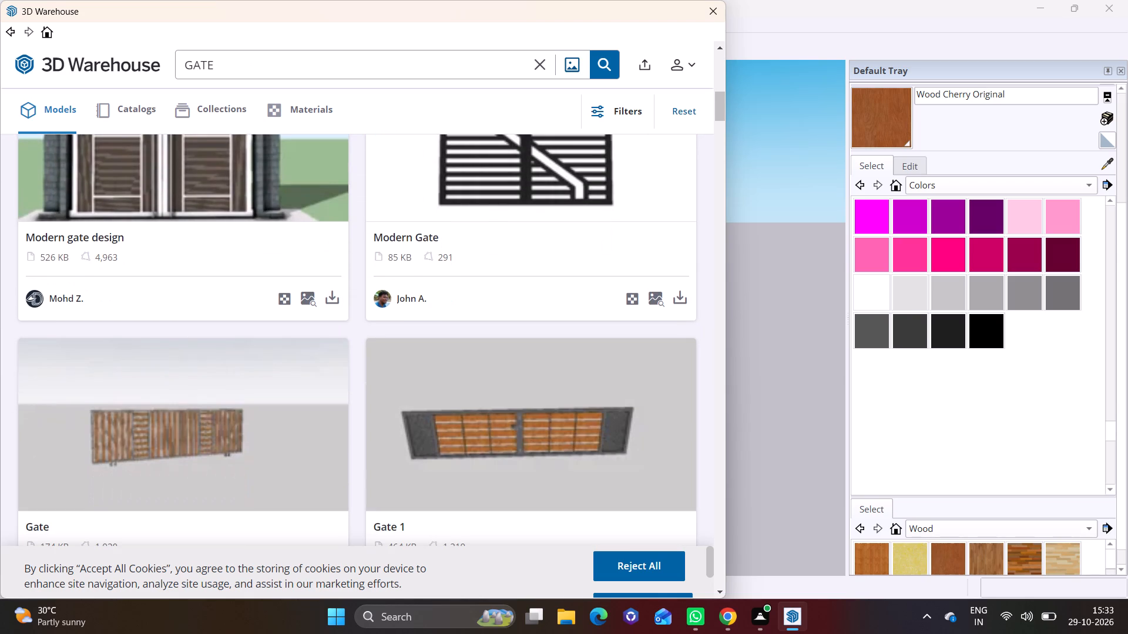
scroll(341, 404, "down", 3)
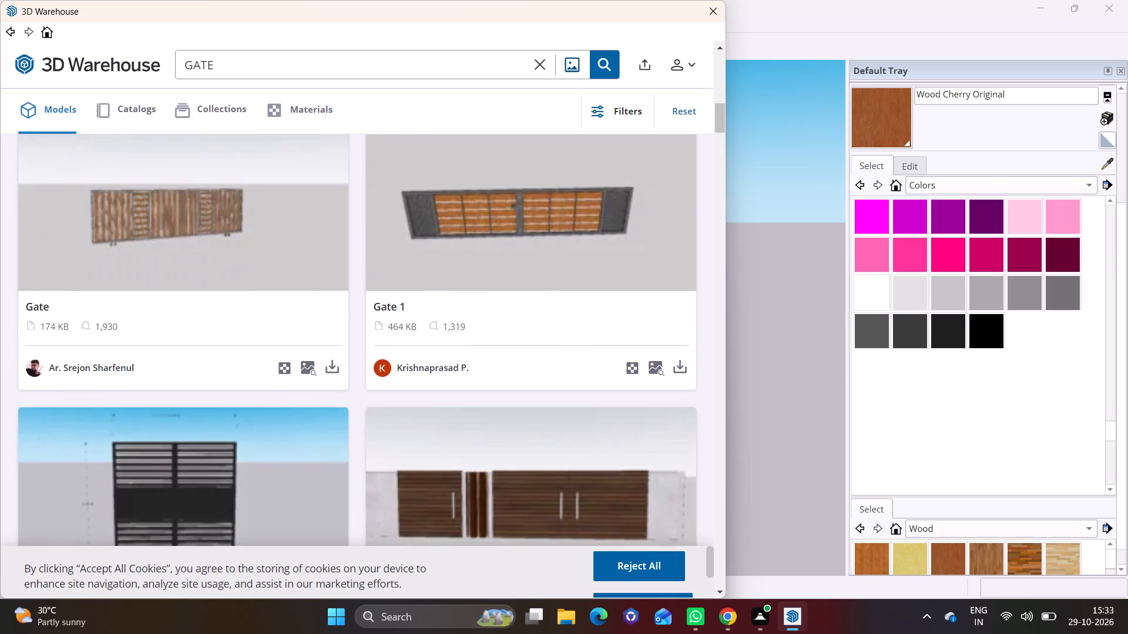
scroll(341, 404, "down", 13)
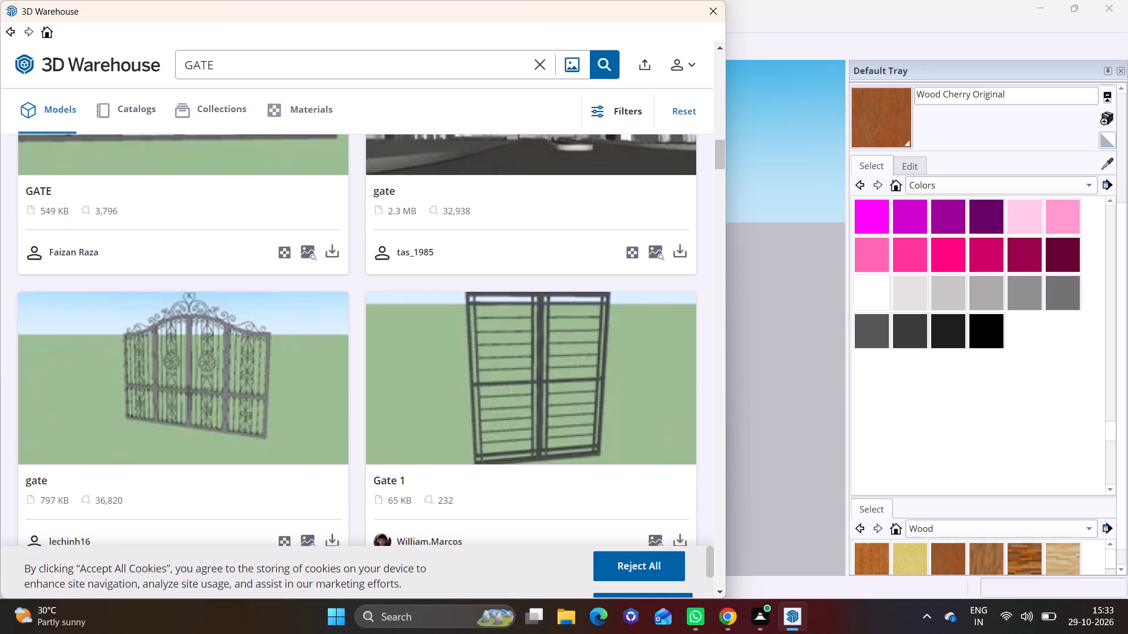
scroll(341, 404, "down", 4)
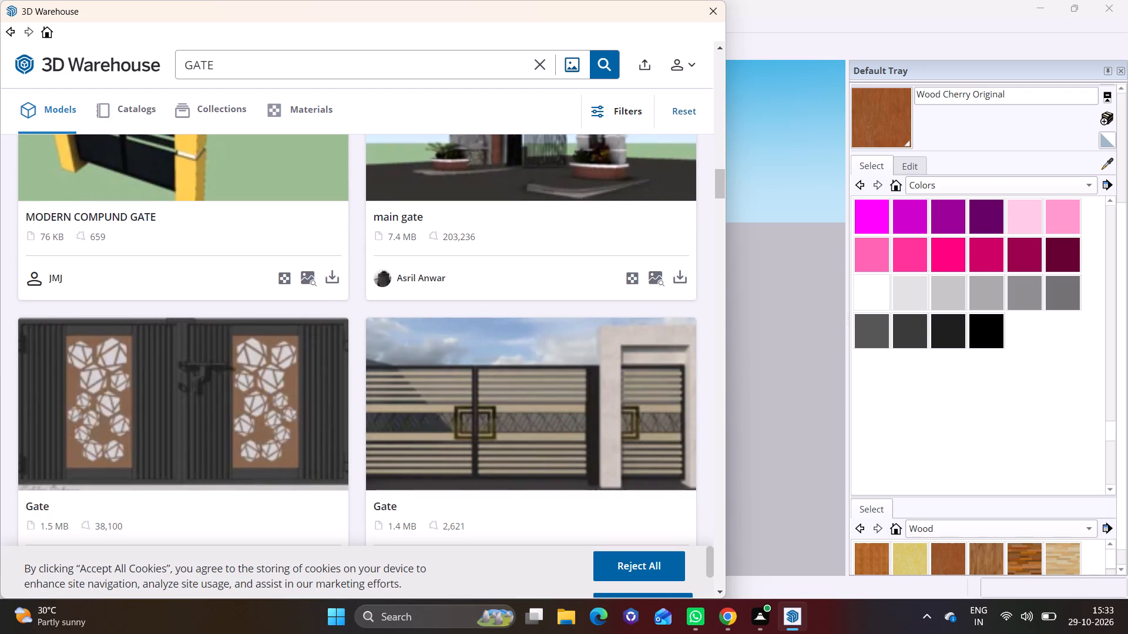
scroll(341, 404, "down", 1)
left_click(331, 483)
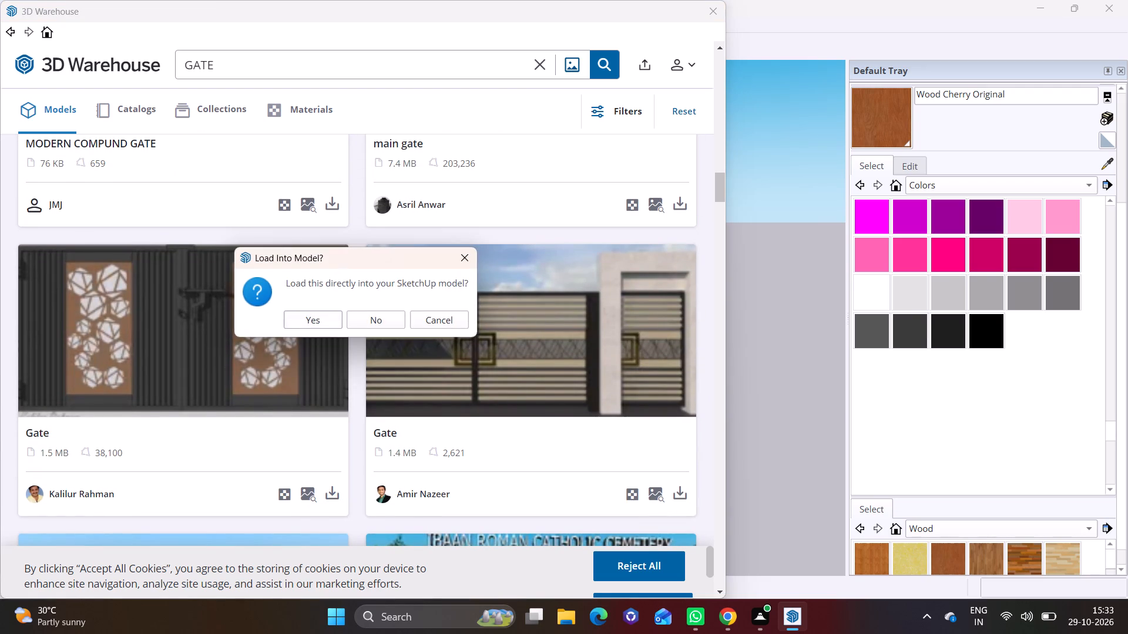
left_click(311, 321)
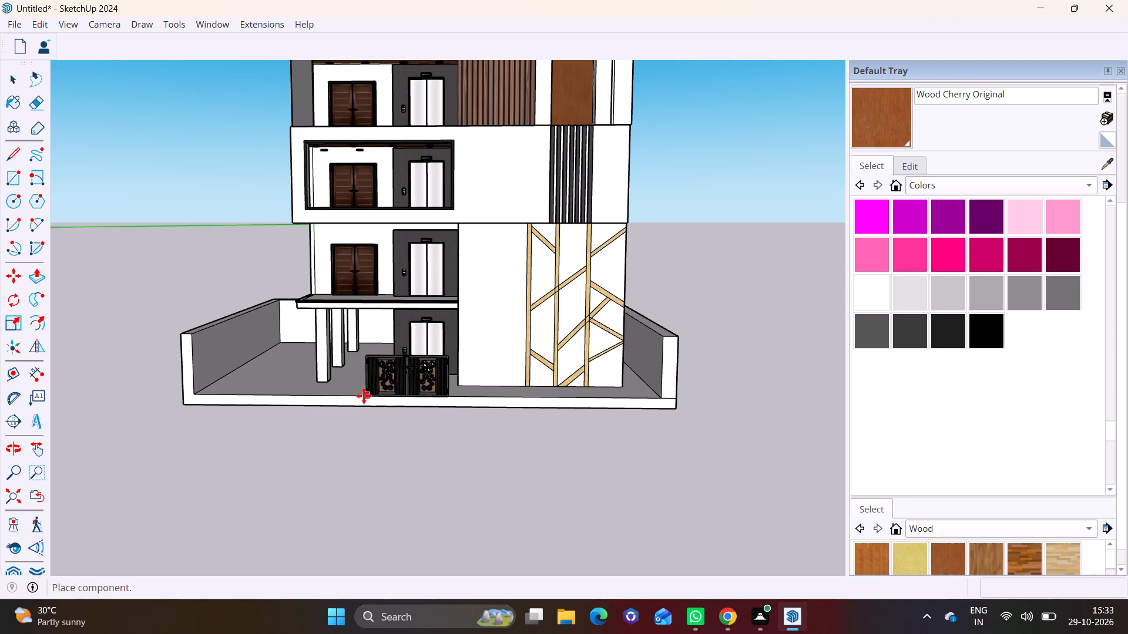
left_click(363, 396)
Draw a vertical line on the column-side wall's inner face near its front end, from the slab to the wall top.
scroll(407, 380, "up", 10)
scroll(408, 377, "down", 6)
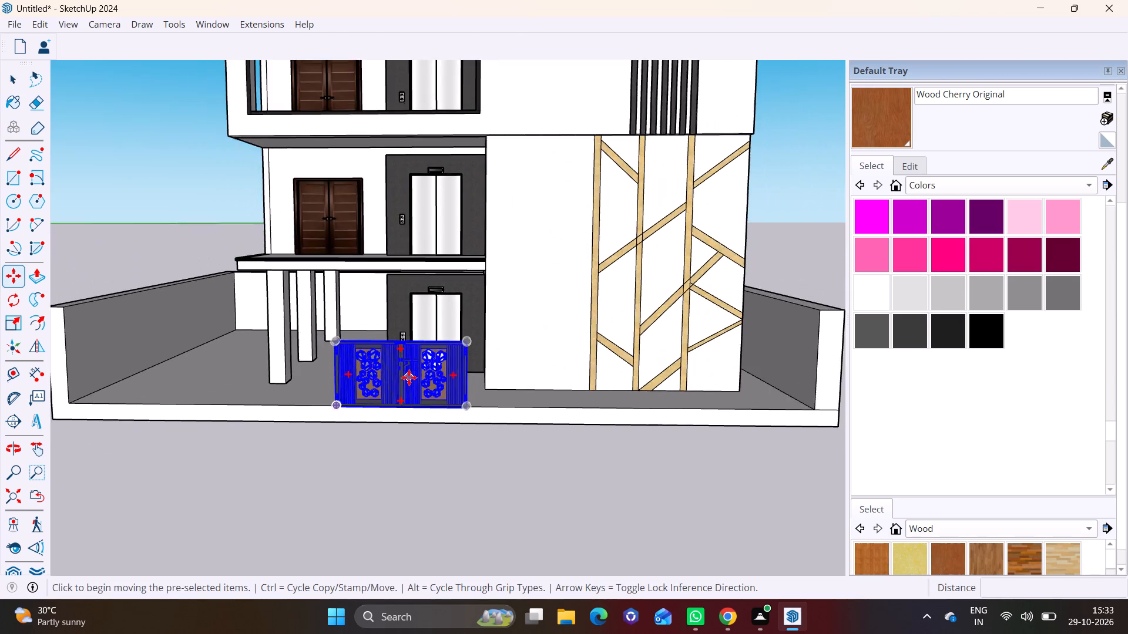
scroll(409, 377, "down", 3)
middle_click_drag(408, 392, 375, 396)
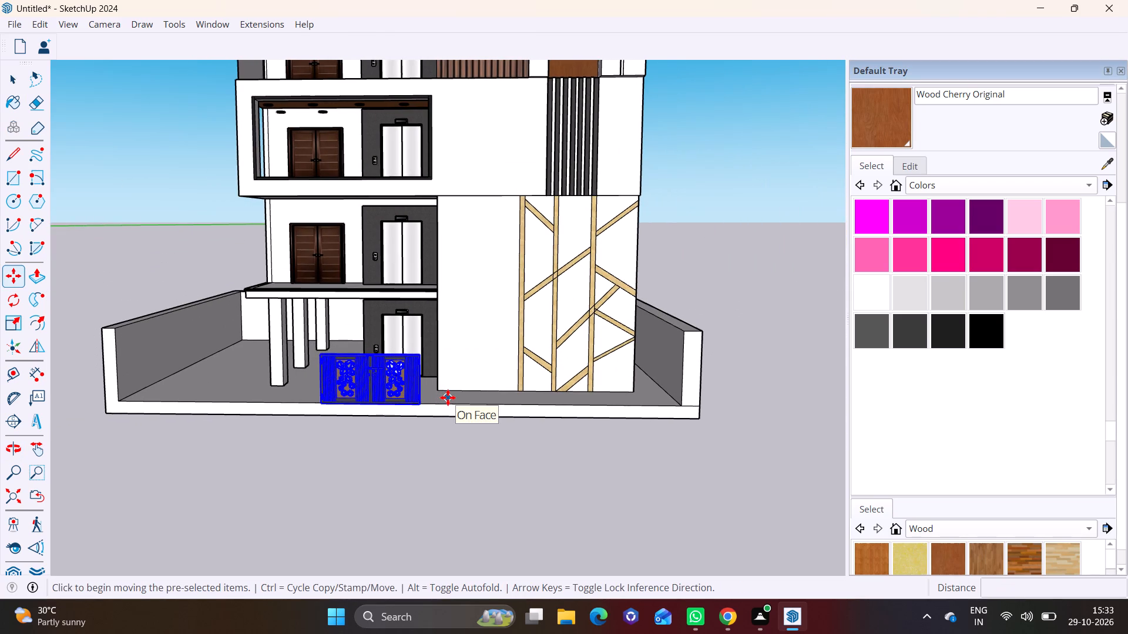
middle_click_drag(302, 390, 284, 464)
scroll(108, 349, "up", 3)
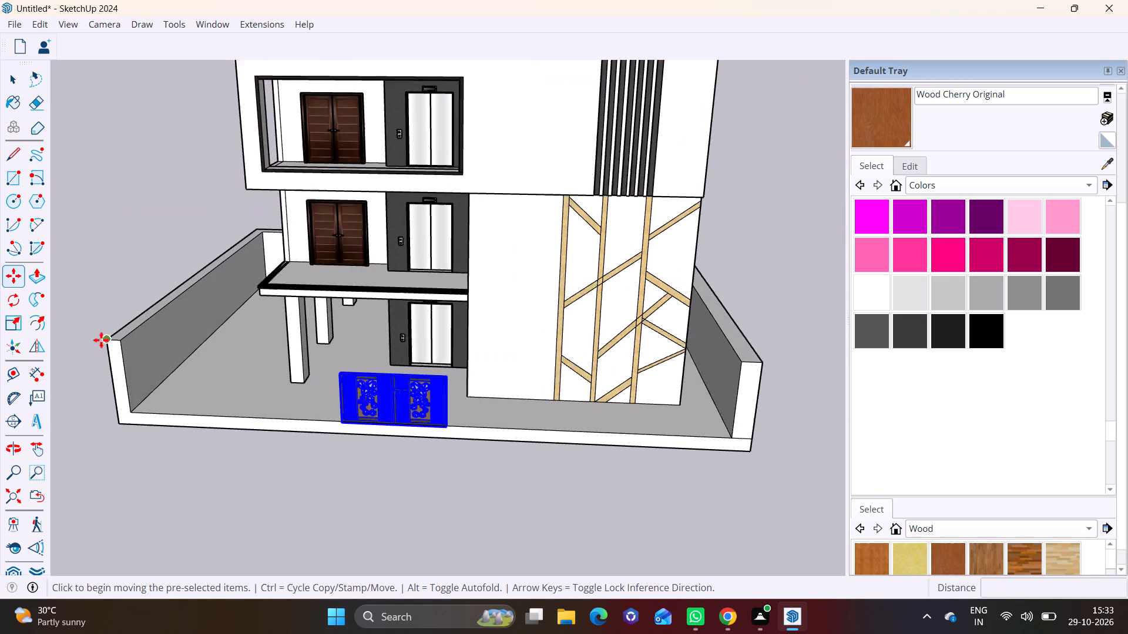
left_click(7, 150)
scroll(96, 292, "up", 5)
middle_click_drag(136, 387, 49, 381)
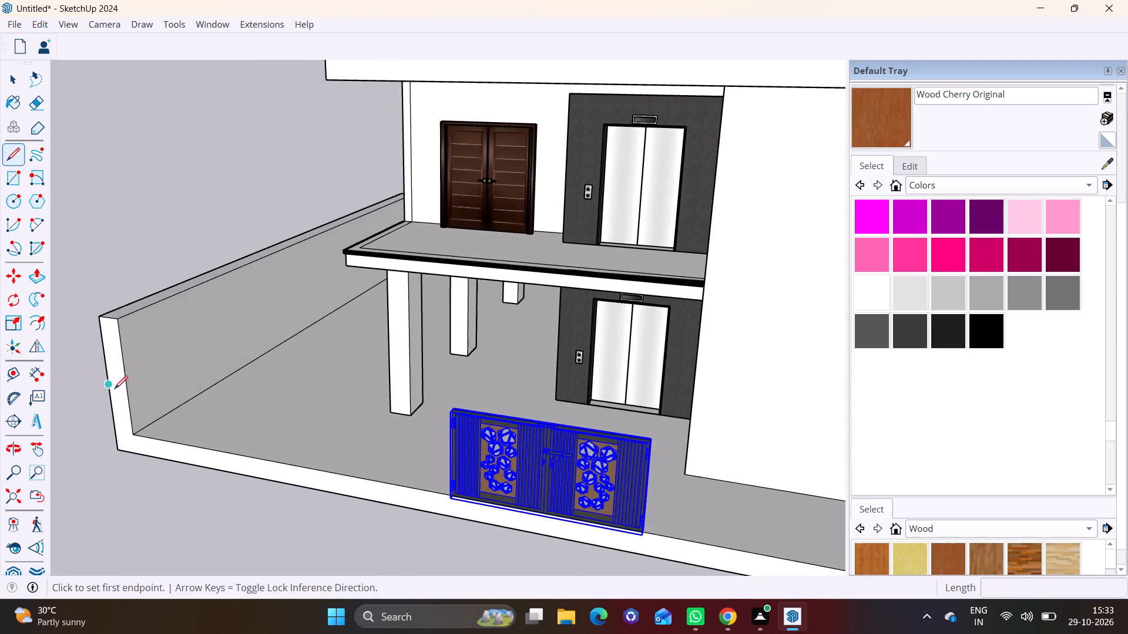
scroll(115, 389, "up", 4)
left_click(167, 441)
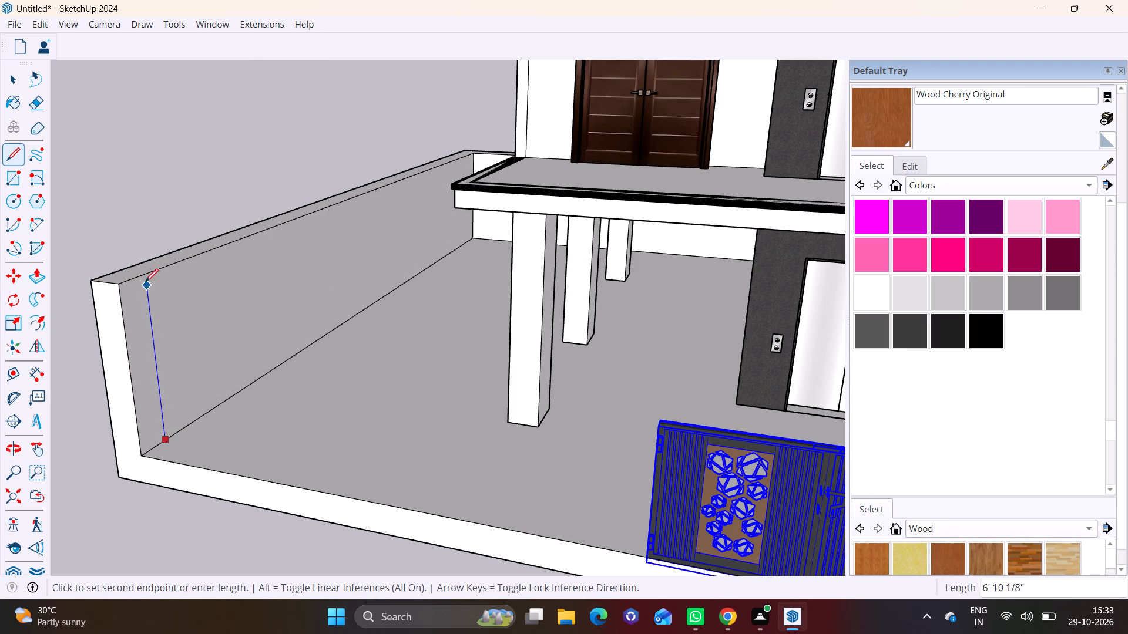
left_click(140, 274)
Extrude the narrow face at the column-side wall's front end about 20' 11 1/2" along the slab's front edge to the gate.
left_click(6, 79)
left_click(135, 322)
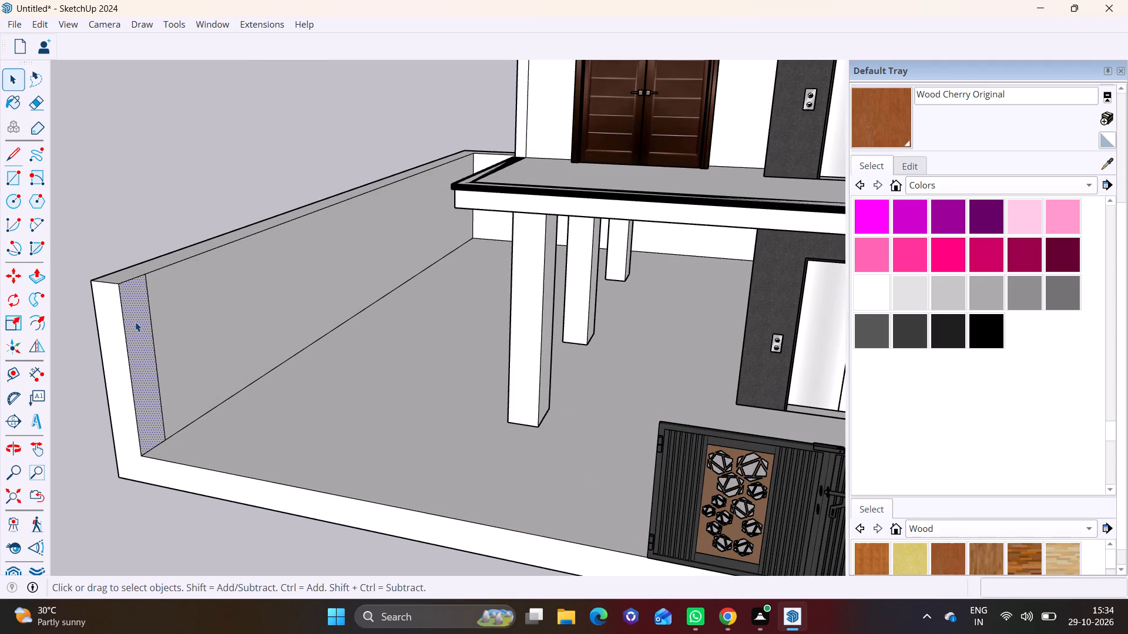
left_click(33, 276)
left_click(139, 330)
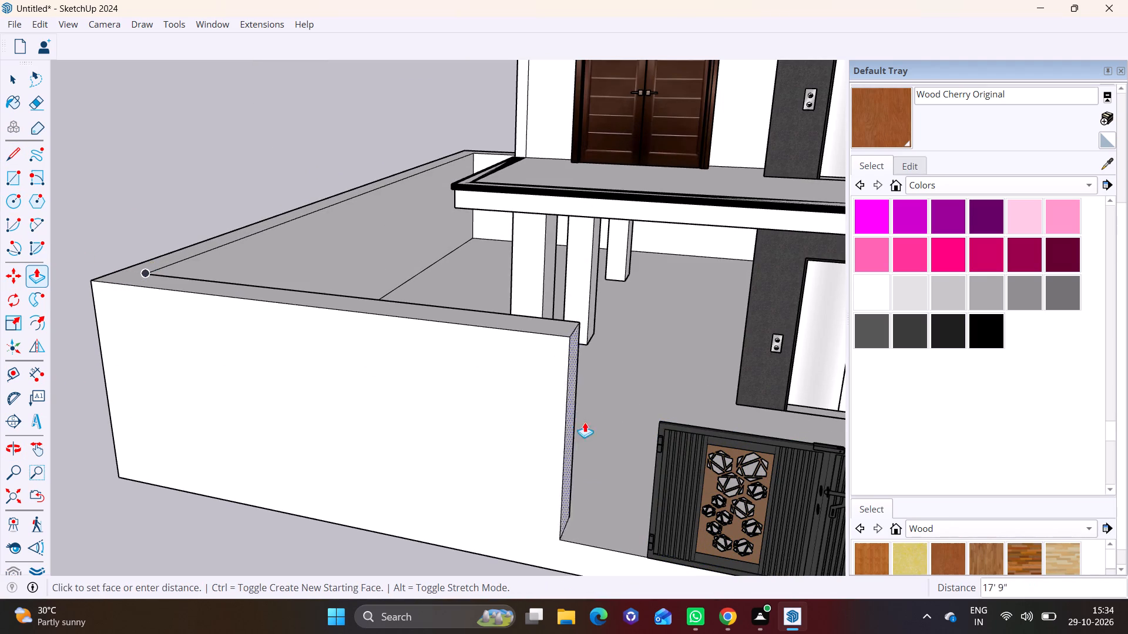
left_click(658, 434)
Draw a 7' 6 1/2" vertical line on the opposite side wall's inner face near its front end, from the slab to the wall top.
scroll(487, 414, "down", 7)
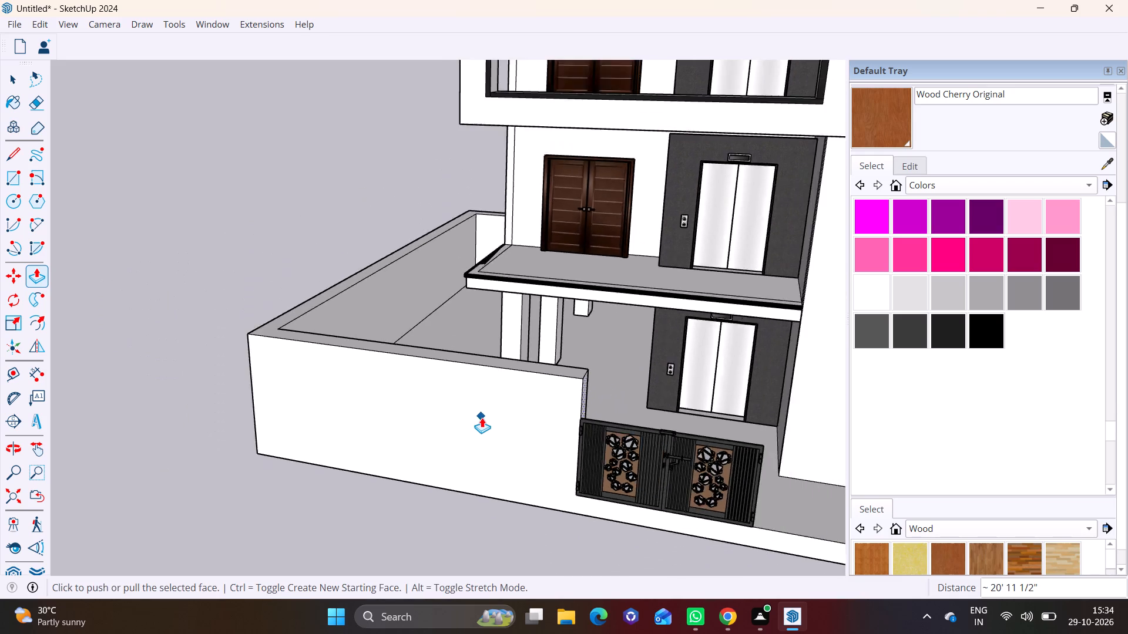
scroll(482, 417, "down", 3)
middle_click_drag(481, 419, 148, 331)
middle_click_drag(397, 383, 717, 378)
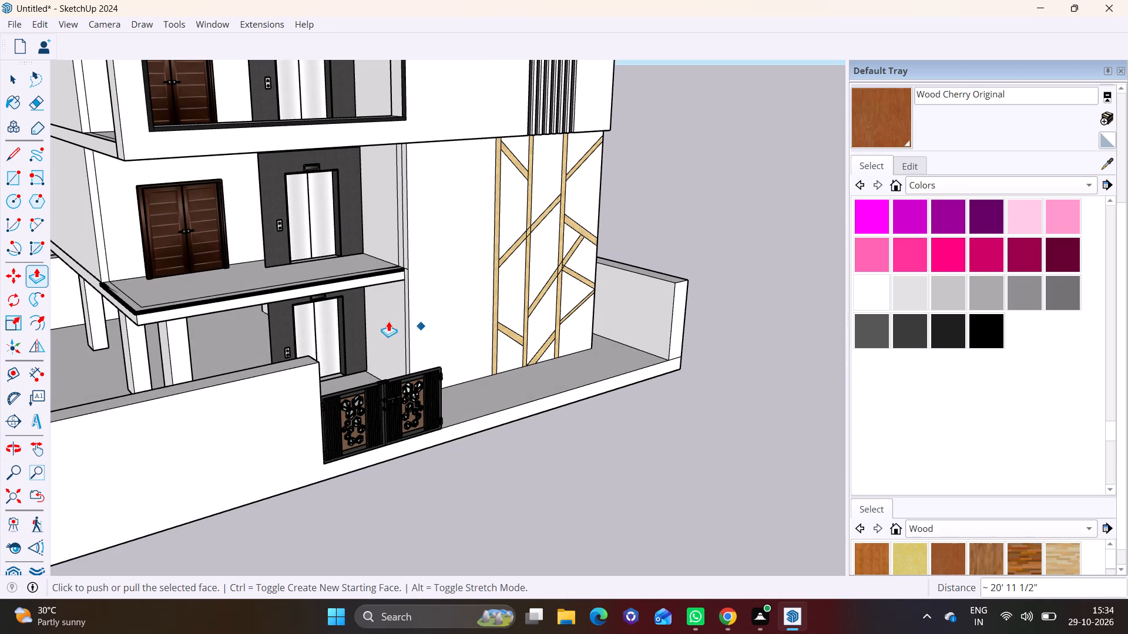
left_click(8, 153)
scroll(555, 305, "up", 5)
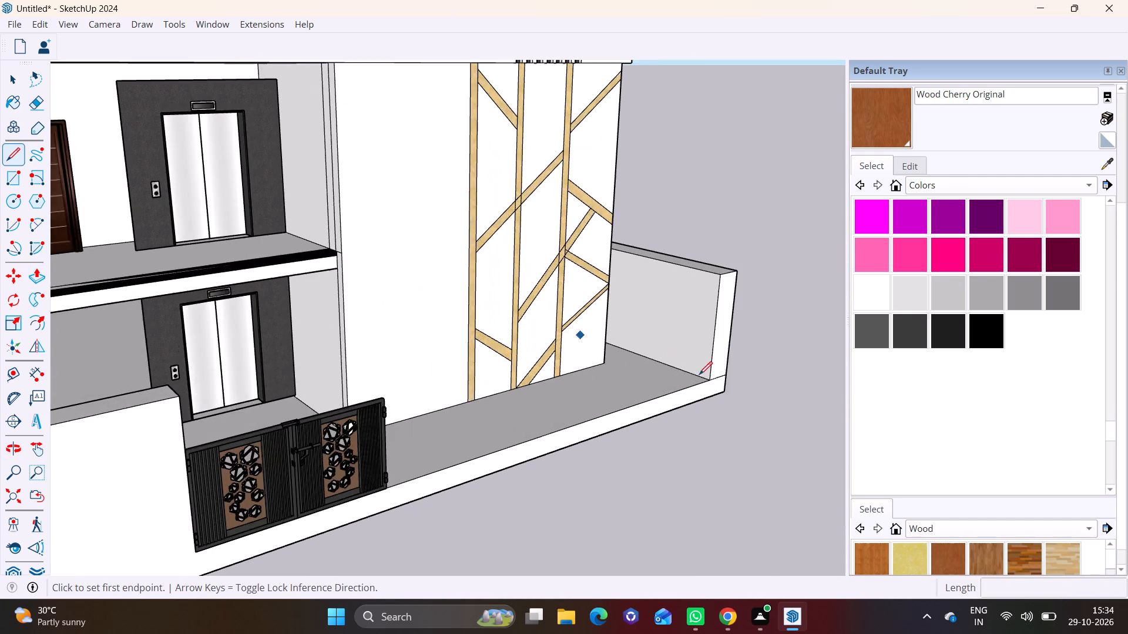
scroll(699, 375, "up", 3)
left_click(692, 371)
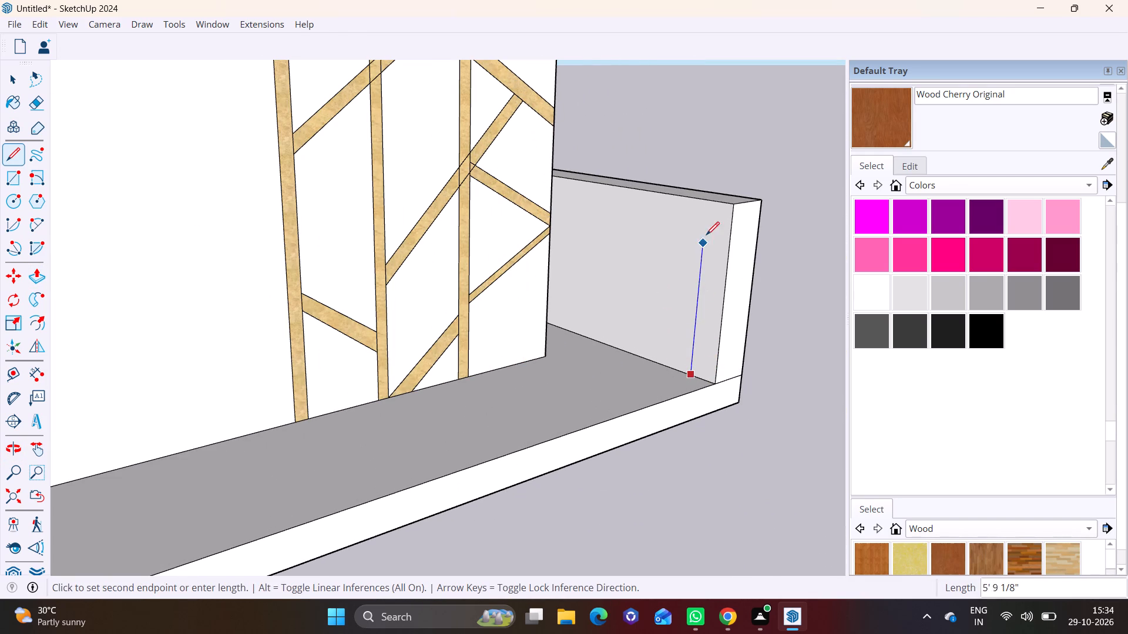
left_click(706, 200)
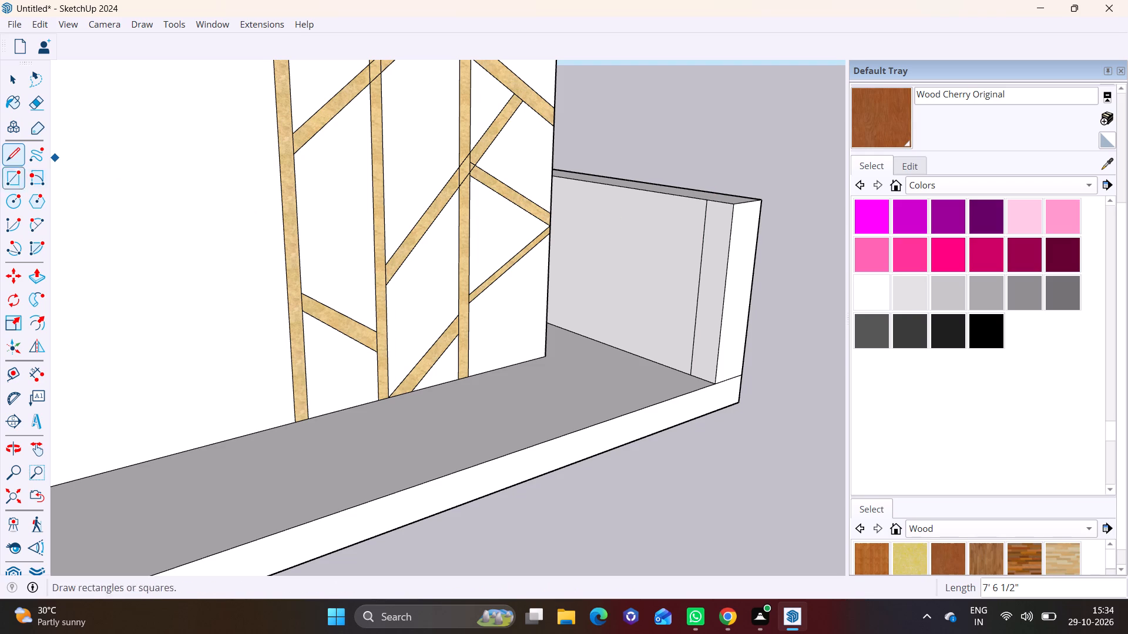
Extrude the narrow face at the opposite side wall's front end about 26' 4" along the slab's front edge to the gate.
left_click(36, 279)
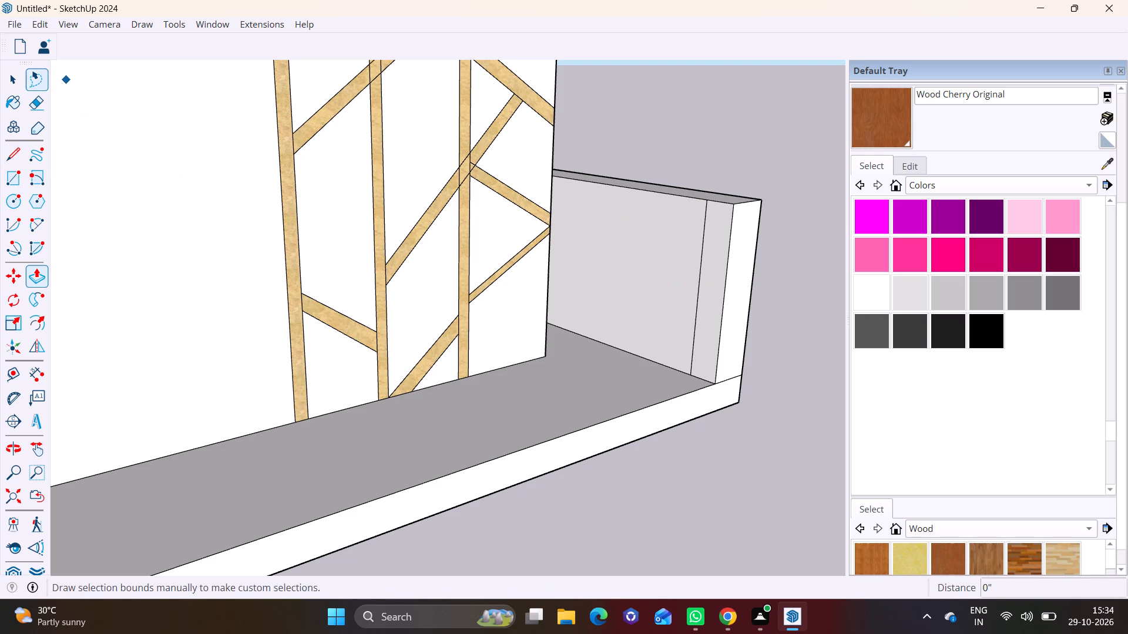
left_click(5, 76)
left_click(722, 259)
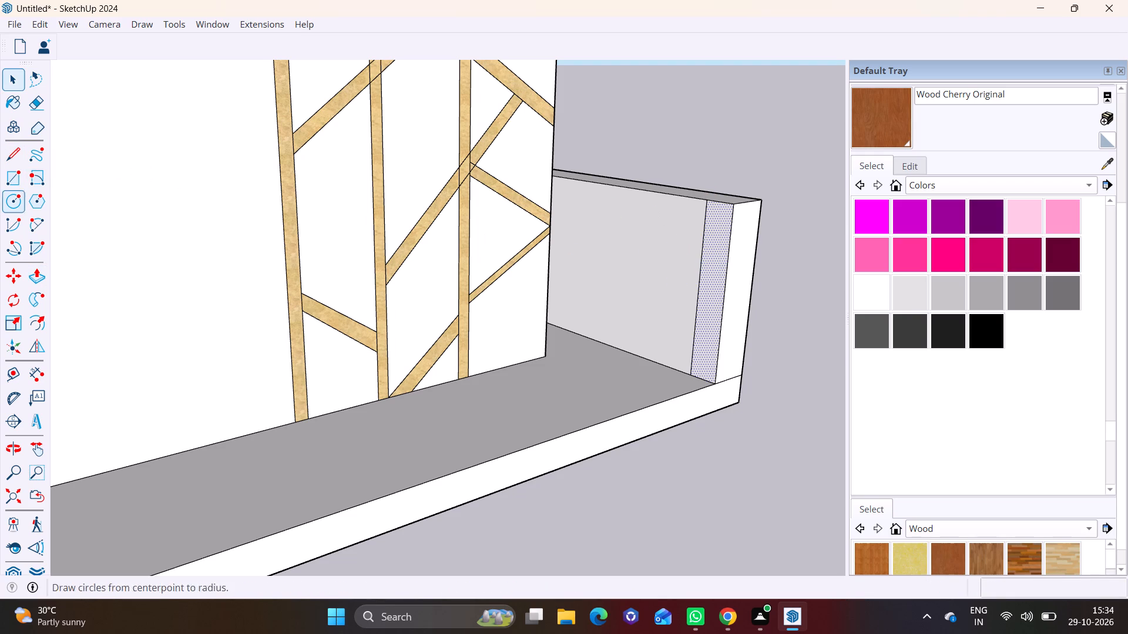
left_click(41, 284)
left_click(723, 229)
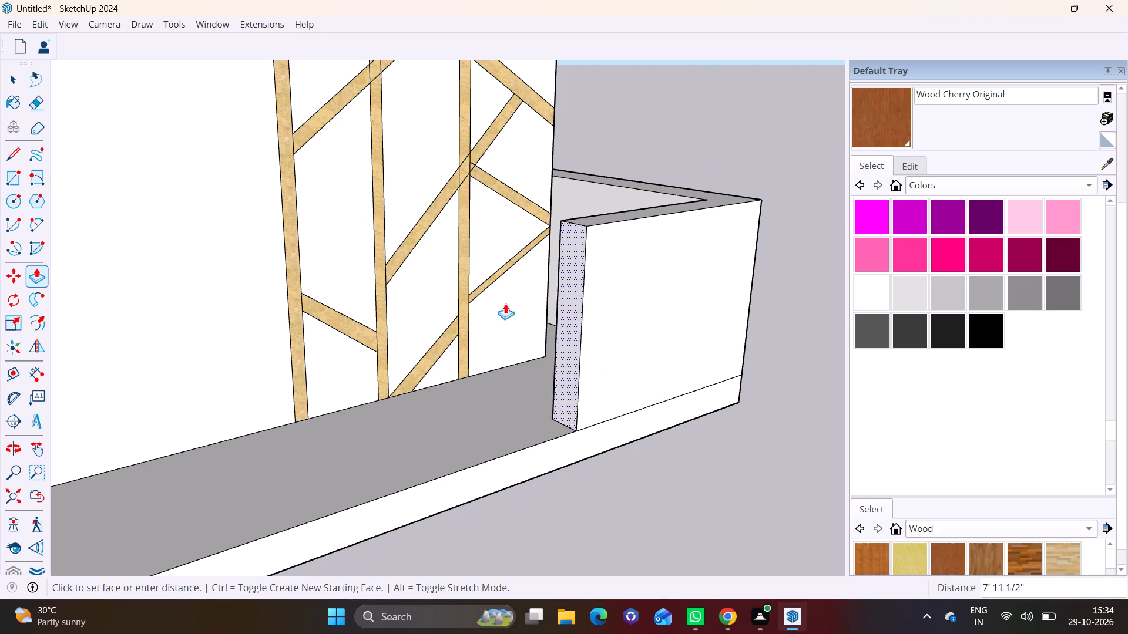
scroll(500, 312, "down", 7)
left_click(261, 380)
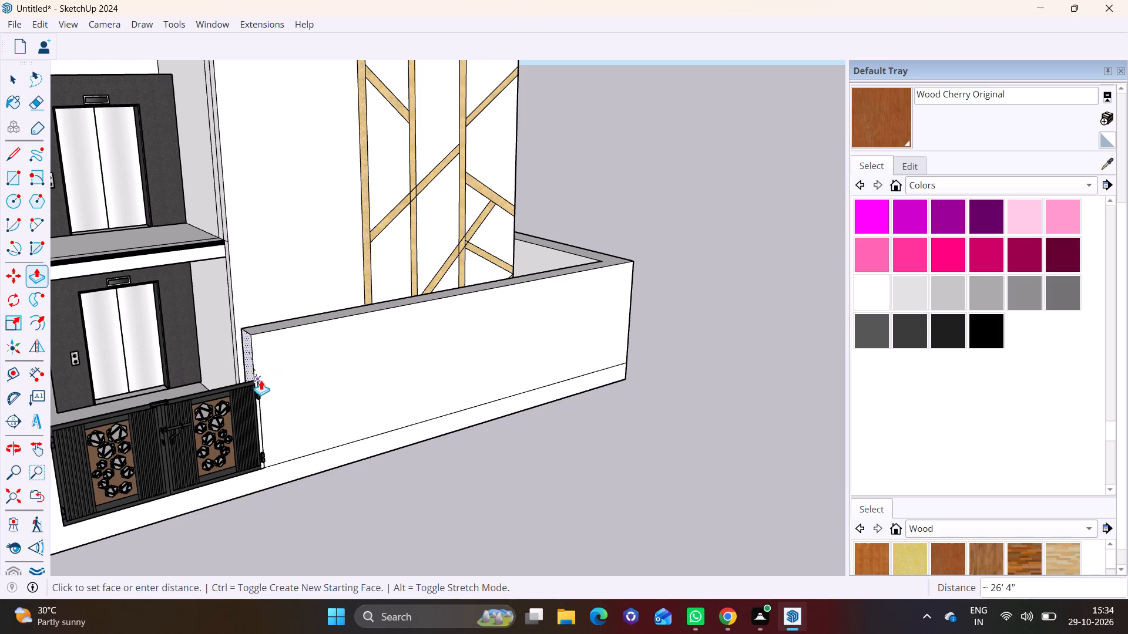
Push the top face of the boundary wall down about 2' 1 11/16" to lower the wall.
middle_click_drag(425, 394, 172, 360)
scroll(208, 348, "down", 6)
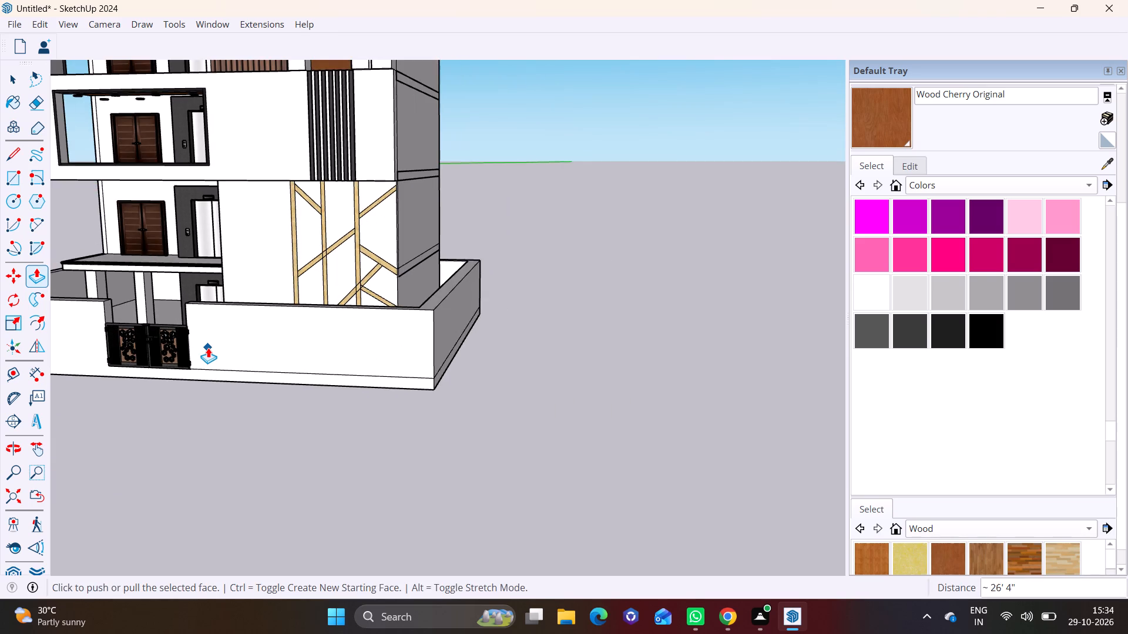
middle_click_drag(208, 348, 263, 303)
scroll(295, 304, "down", 2)
middle_click_drag(358, 306, 377, 394, "shift")
key("space")
scroll(448, 369, "up", 1)
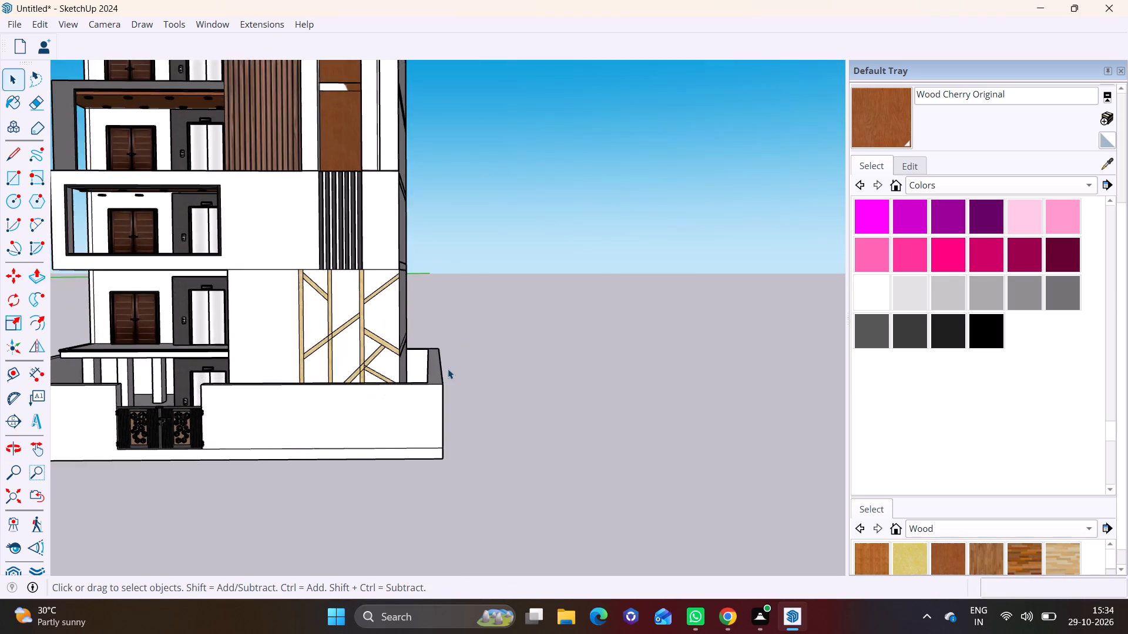
scroll(448, 369, "up", 4)
left_click(437, 363)
left_click(38, 271)
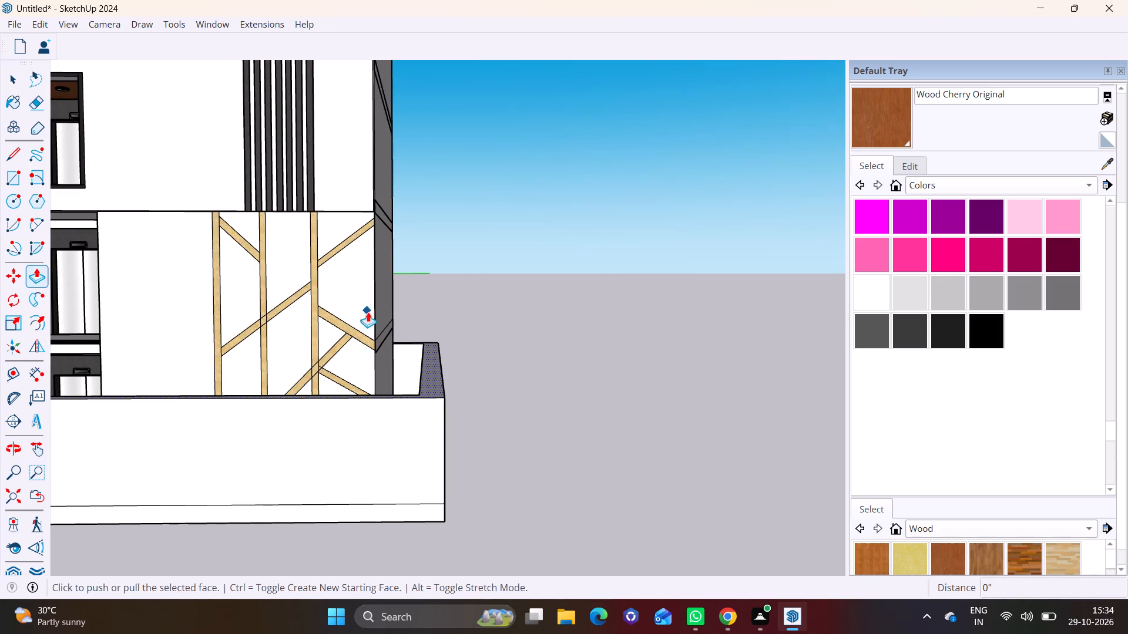
left_click(434, 373)
left_click(429, 397)
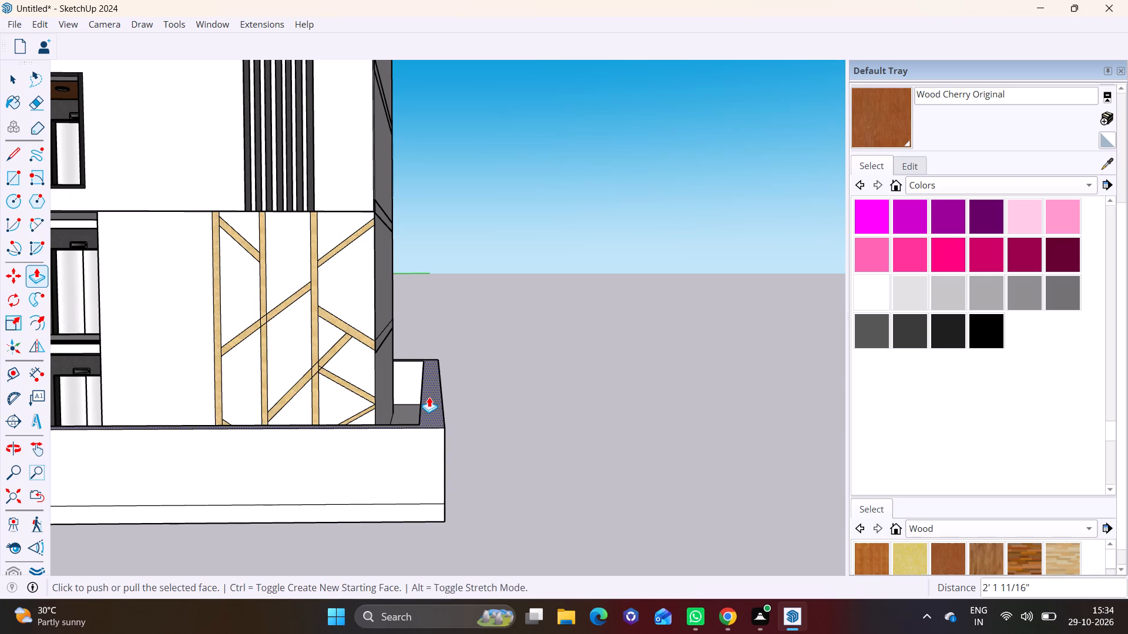
key("space")
left_click(510, 410)
Move the gate about 3 1/4" by its lower corner so it sits flush against the column-side front wall's end.
scroll(337, 434, "down", 6)
middle_click_drag(334, 437, 582, 401, "shift")
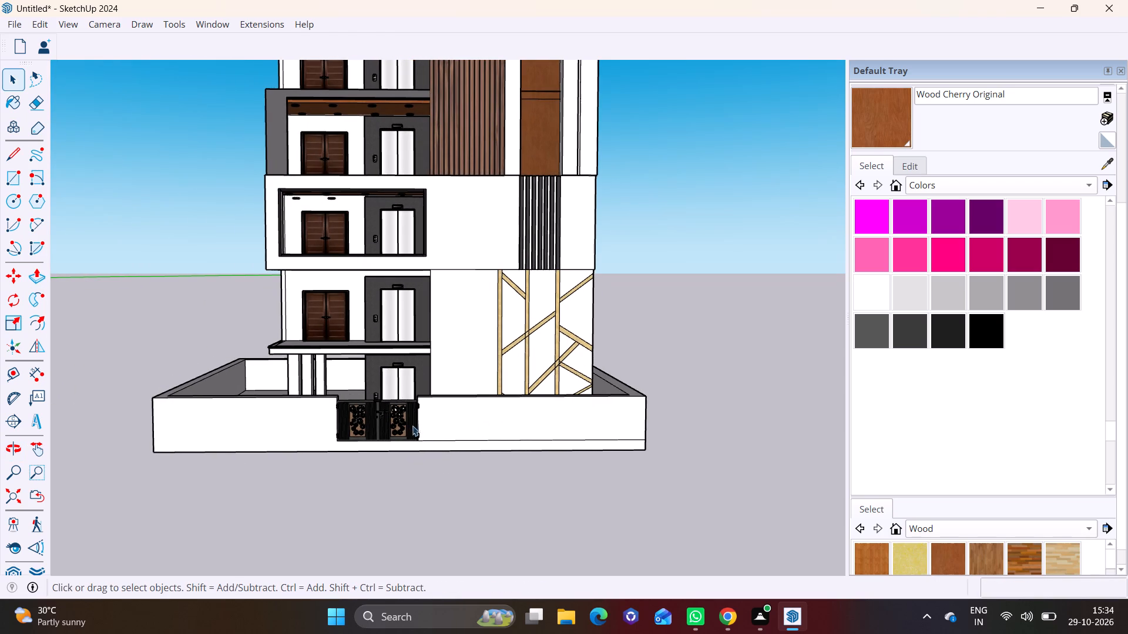
scroll(409, 418, "up", 10)
middle_click_drag(373, 416, 250, 474)
scroll(232, 421, "up", 3)
middle_click_drag(288, 443, 388, 379)
scroll(333, 458, "up", 4)
middle_click_drag(293, 451, 417, 387)
left_click(326, 400)
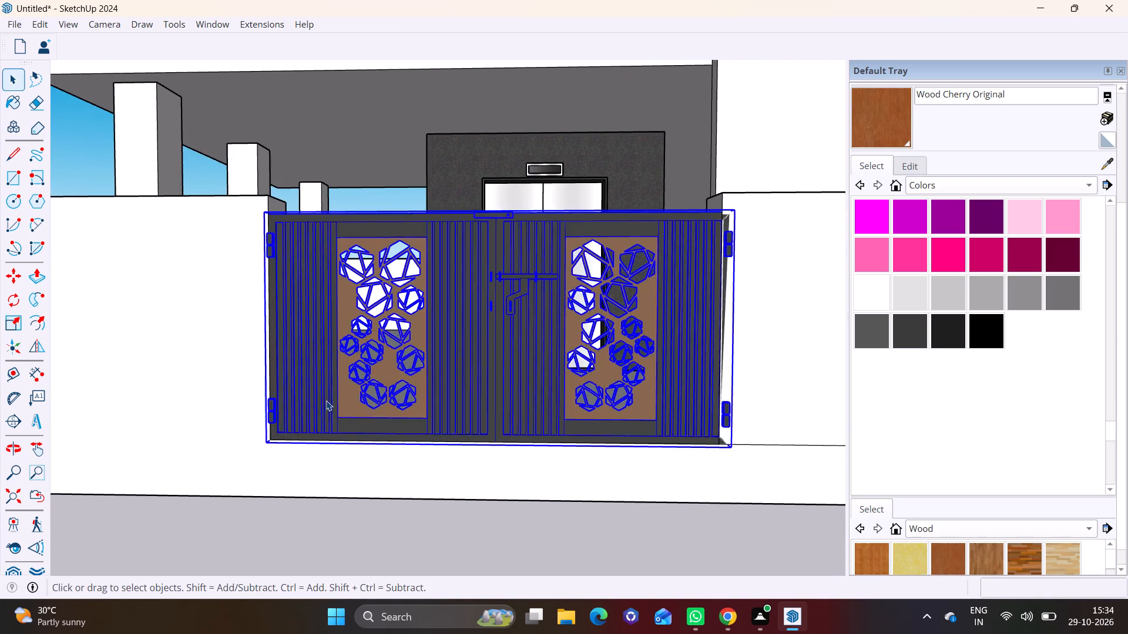
middle_click_drag(334, 396, 497, 390)
scroll(487, 429, "up", 3)
key("m")
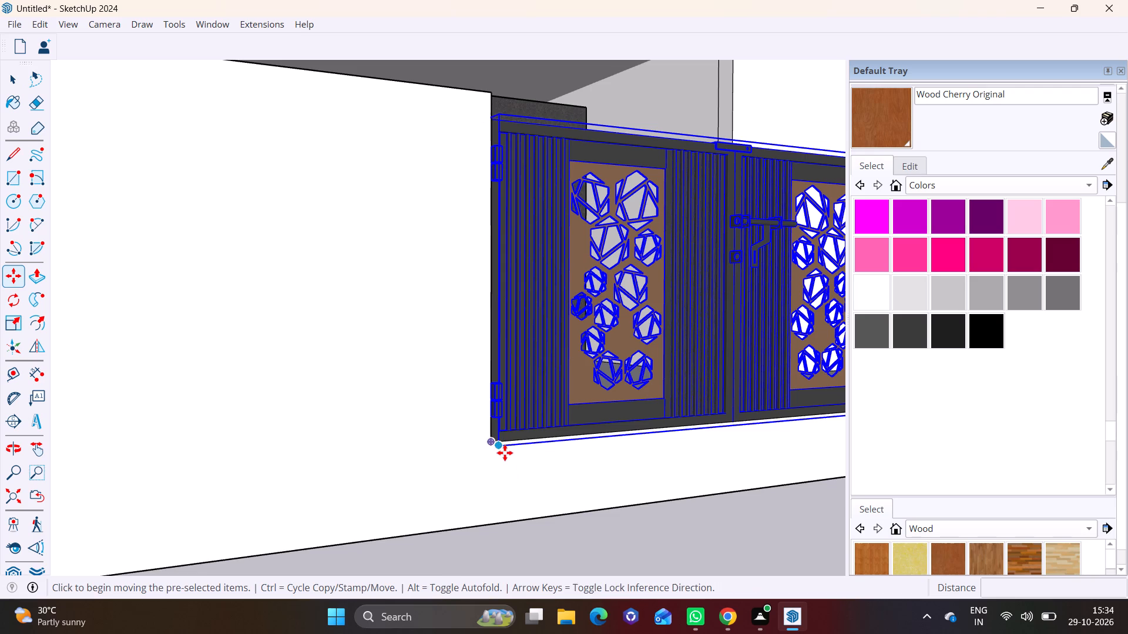
left_click(505, 447)
left_click(493, 437)
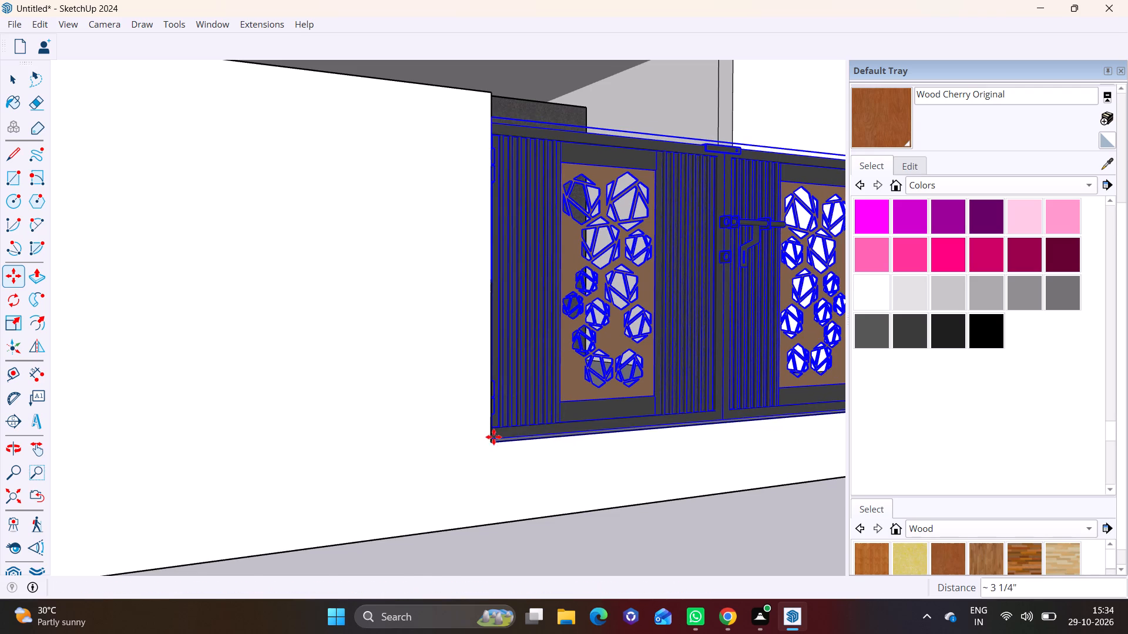
key("space")
left_click_drag(586, 531, 590, 519)
Examine how the moved gate meets the front wall ends on both sides and the slab beneath it.
scroll(575, 468, "down", 6)
middle_click_drag(660, 463, 266, 436)
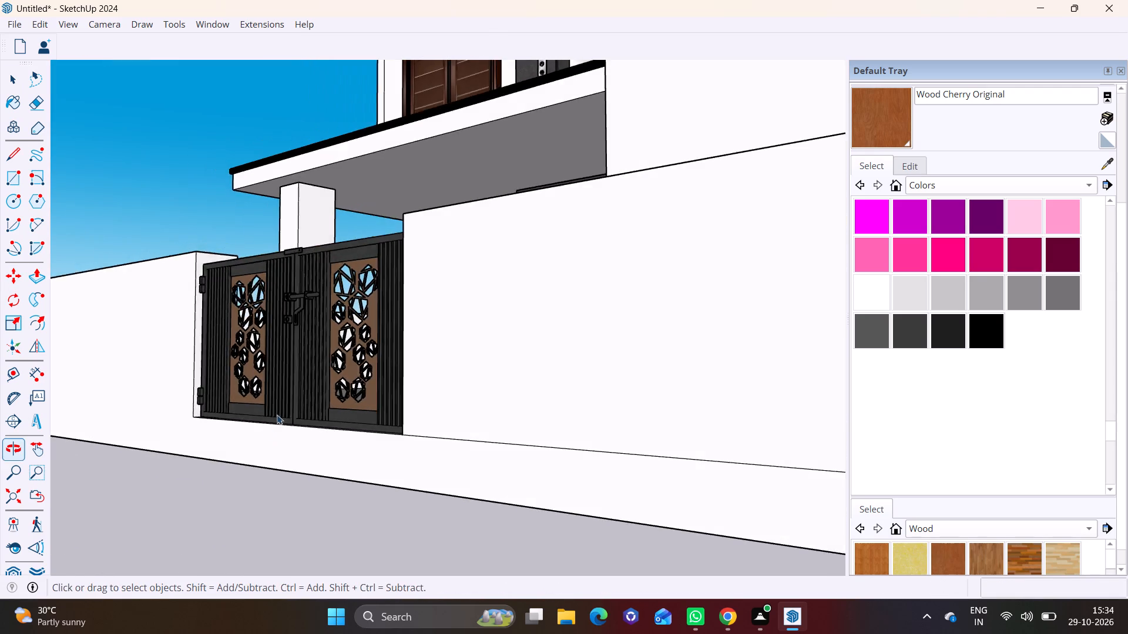
scroll(278, 413, "down", 3)
middle_click(291, 401, "shift")
middle_click_drag(305, 411, 436, 426)
scroll(401, 405, "up", 2)
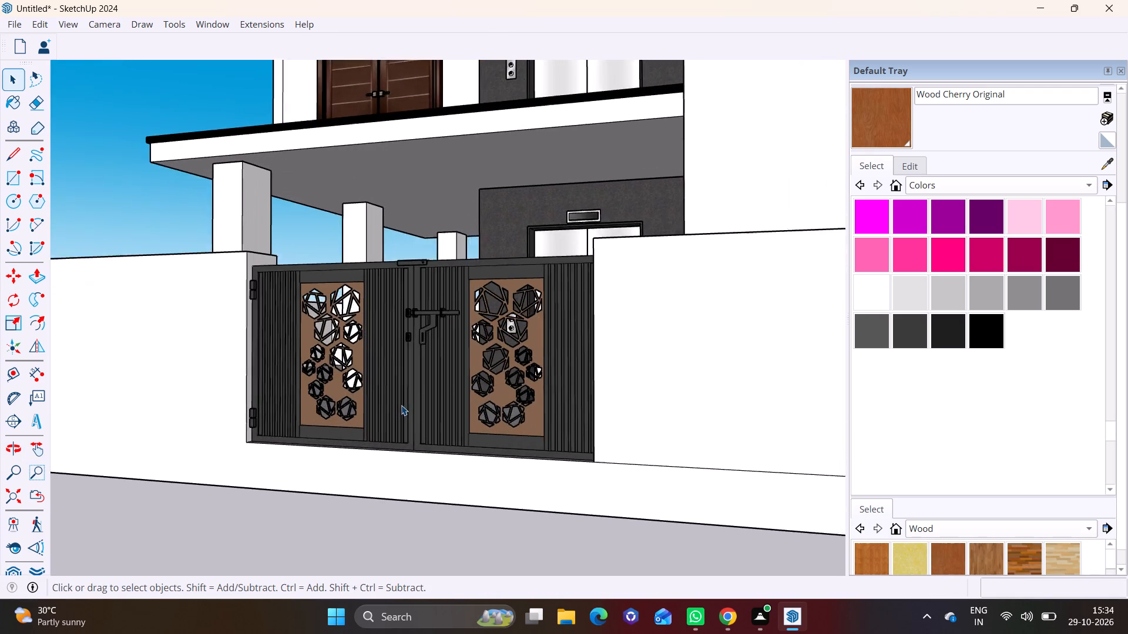
scroll(401, 405, "up", 2)
middle_click_drag(401, 405, 405, 313, "shift")
middle_click_drag(404, 347, 370, 449, "shift")
scroll(361, 444, "up", 2, "shift")
middle_click_drag(361, 443, 413, 326, "shift")
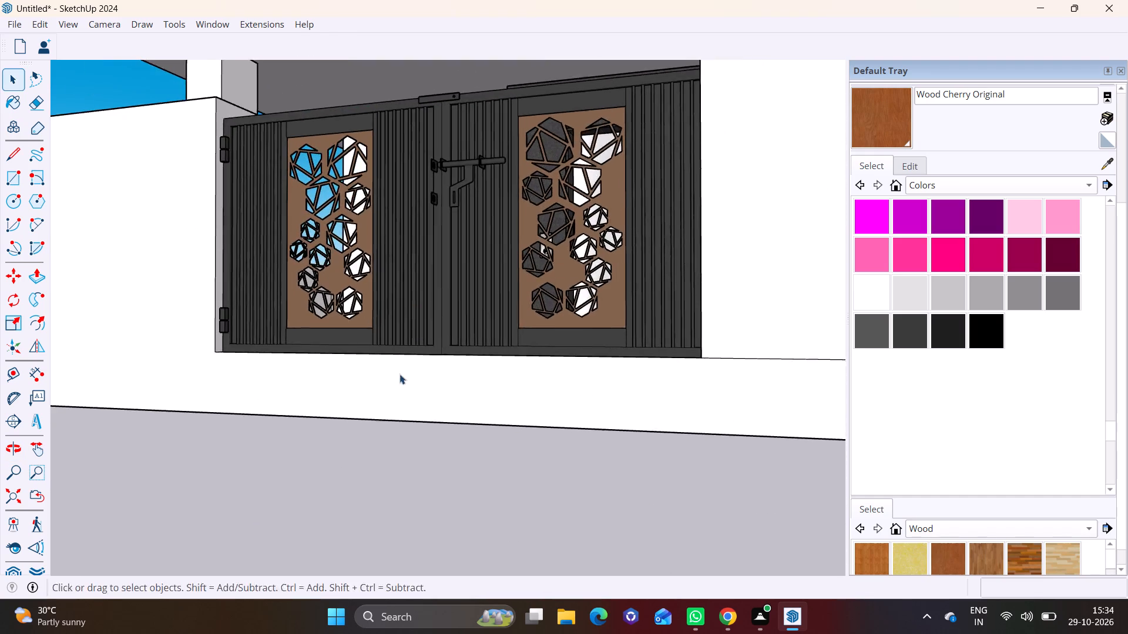
middle_click_drag(390, 402, 350, 510)
scroll(365, 400, "up", 3)
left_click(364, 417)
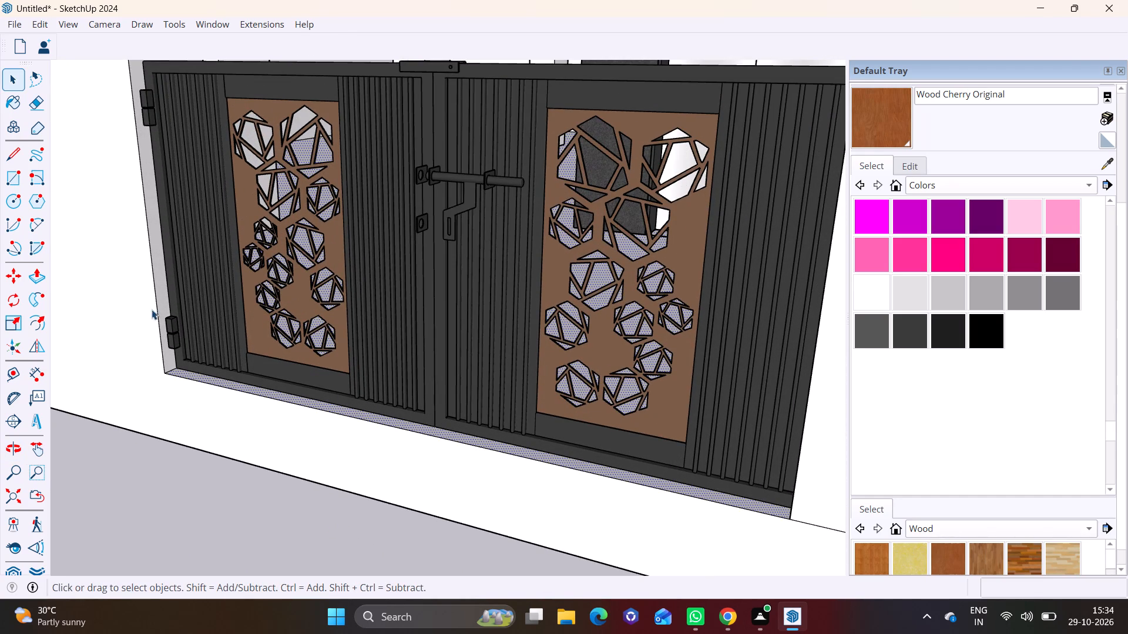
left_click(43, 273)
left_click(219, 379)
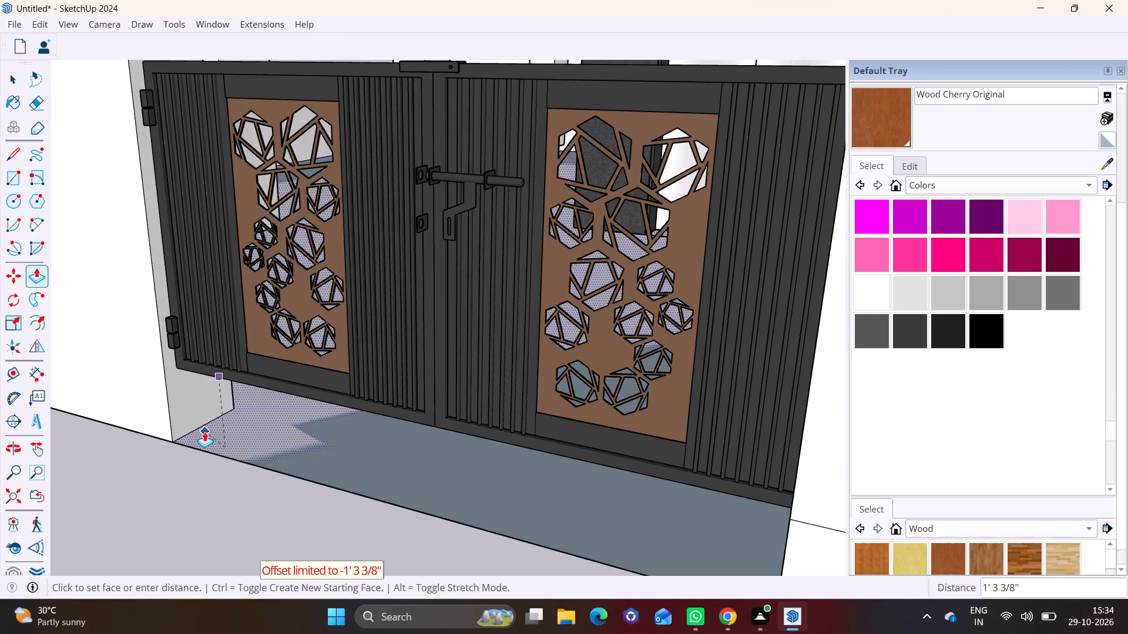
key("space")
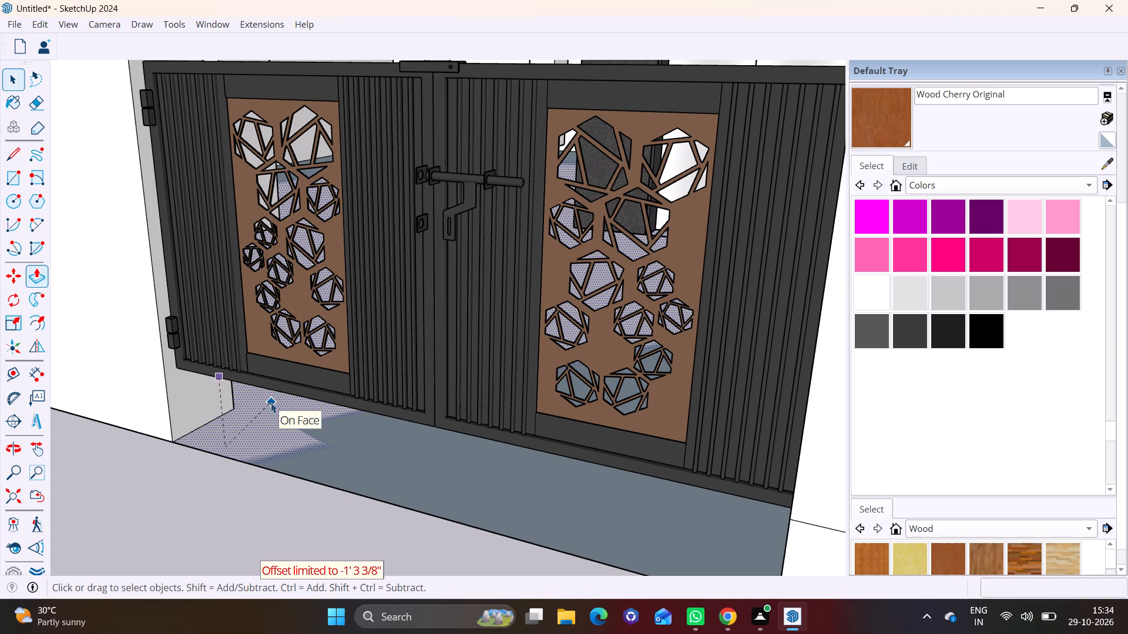
Push the slab's top face inside the walls down below the gate in two passes, the second about 2 13/16".
left_click(36, 275)
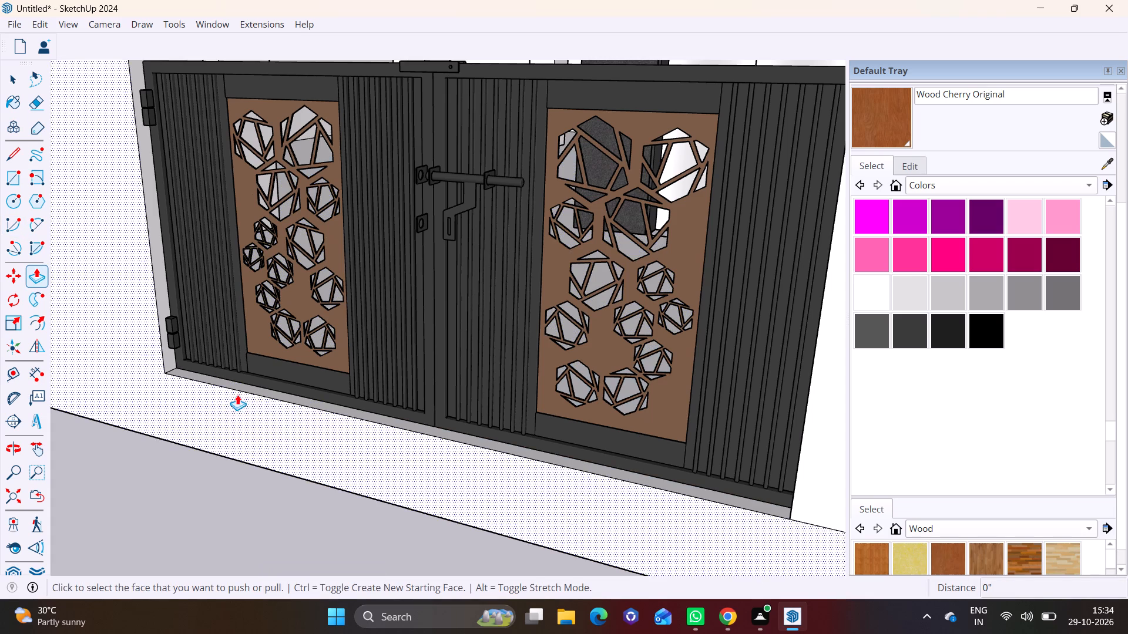
left_click(262, 387)
left_click(262, 418)
left_click(260, 406)
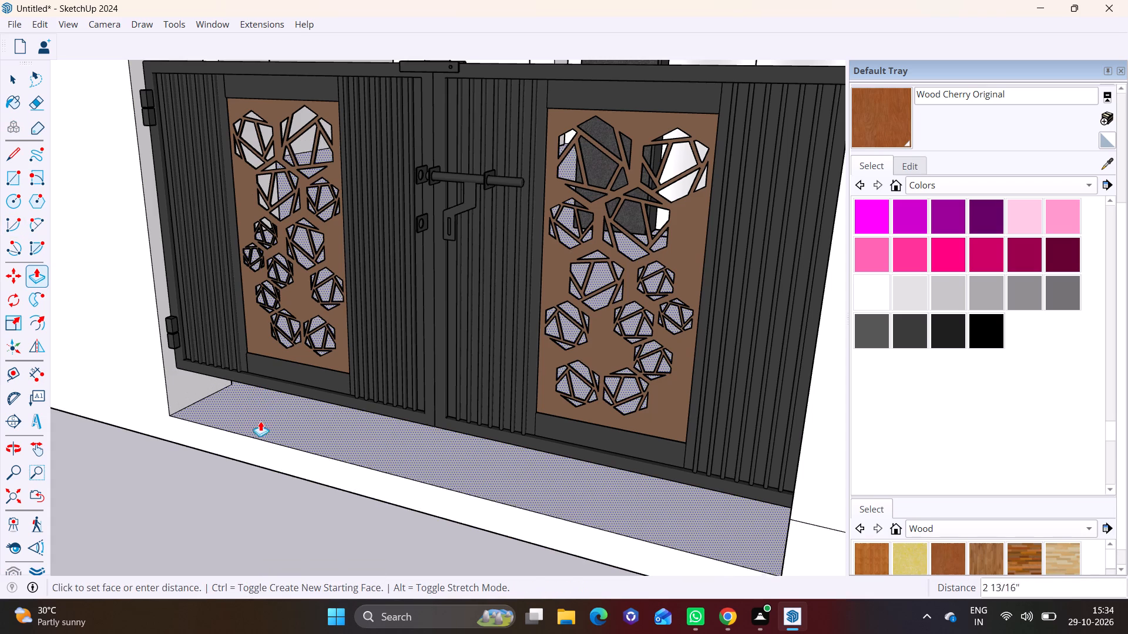
left_click(260, 429)
key("space")
Scale the gate downward along the blue axis by about 1.19 so its bottom fills the gap above the lowered slab.
scroll(233, 406, "down", 7)
middle_click_drag(383, 390, 479, 314)
key("space")
left_click(394, 306)
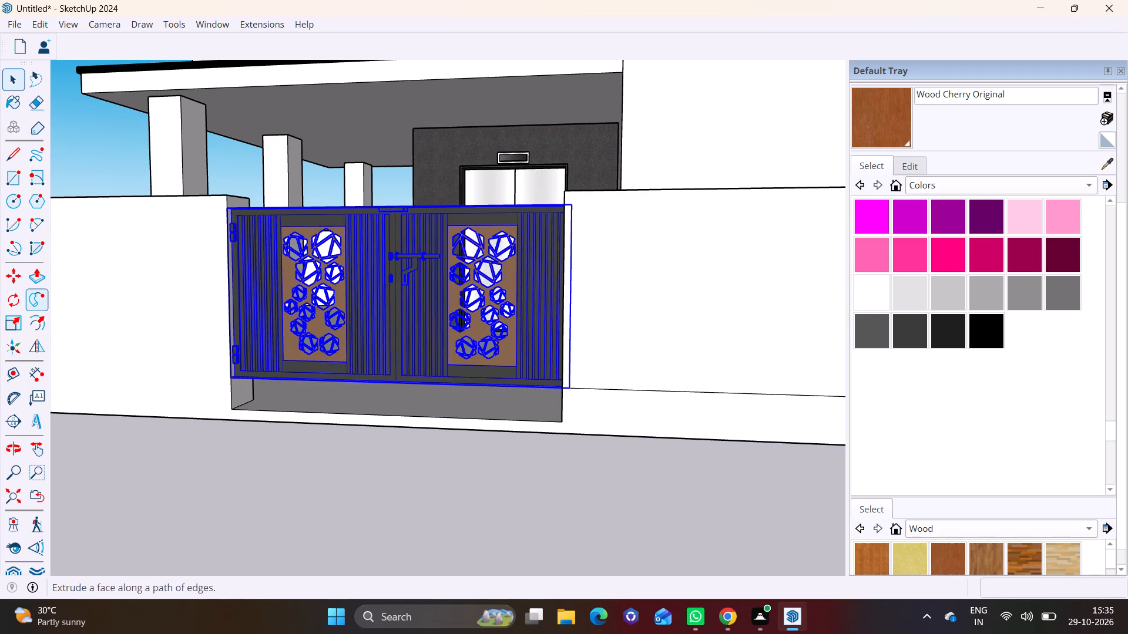
left_click(36, 311)
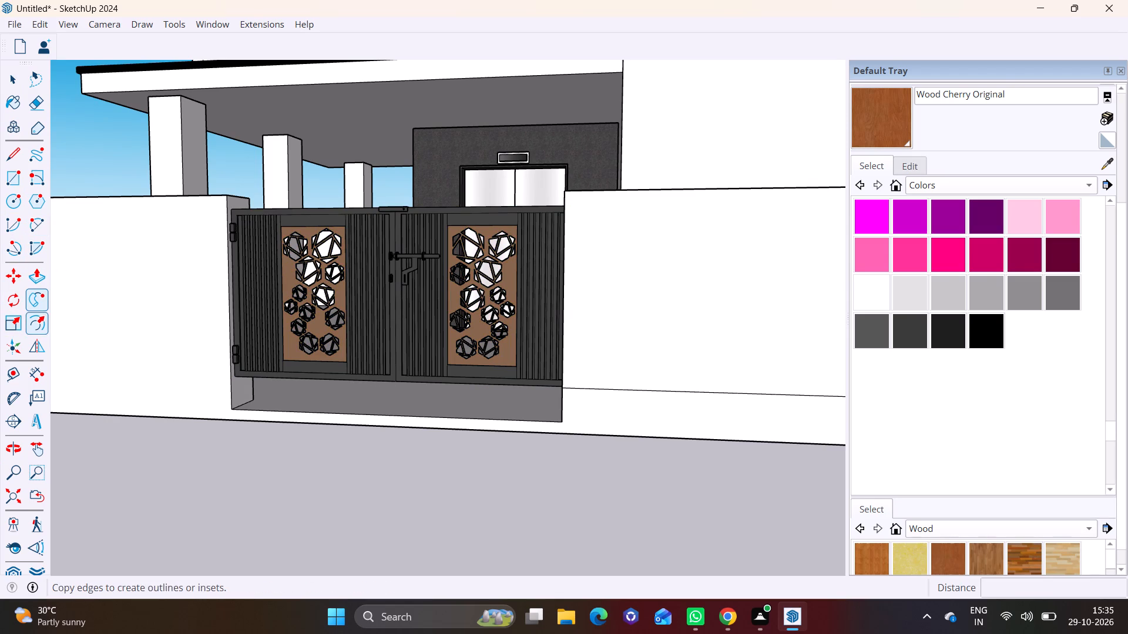
key("space")
left_click(311, 311)
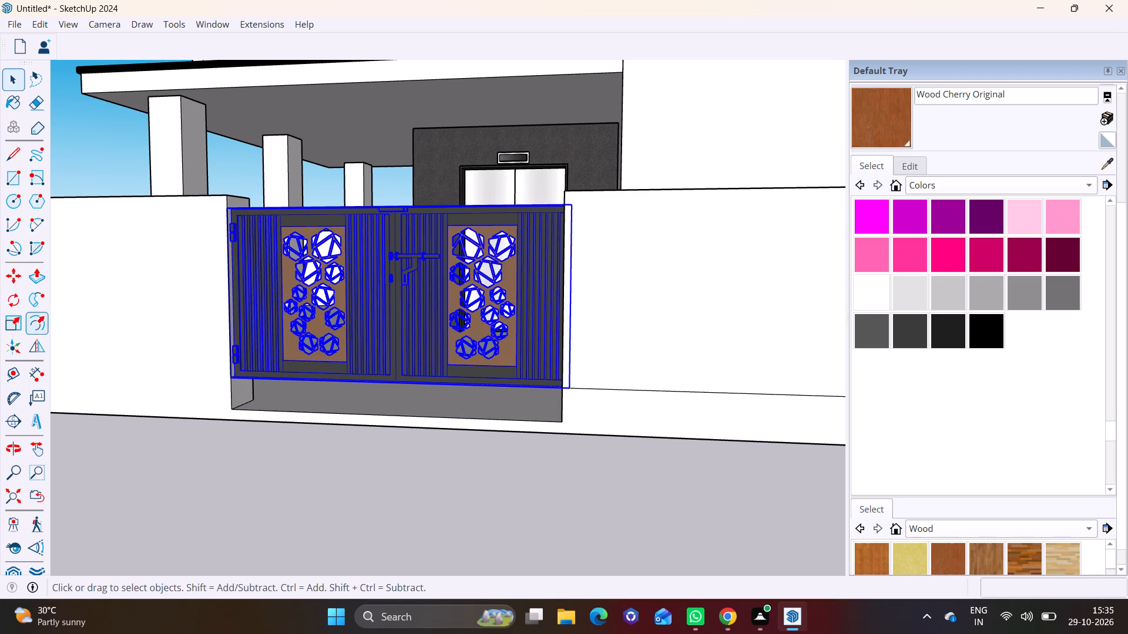
left_click(12, 321)
scroll(354, 367, "up", 3)
middle_click_drag(382, 388, 405, 254)
scroll(405, 289, "up", 3)
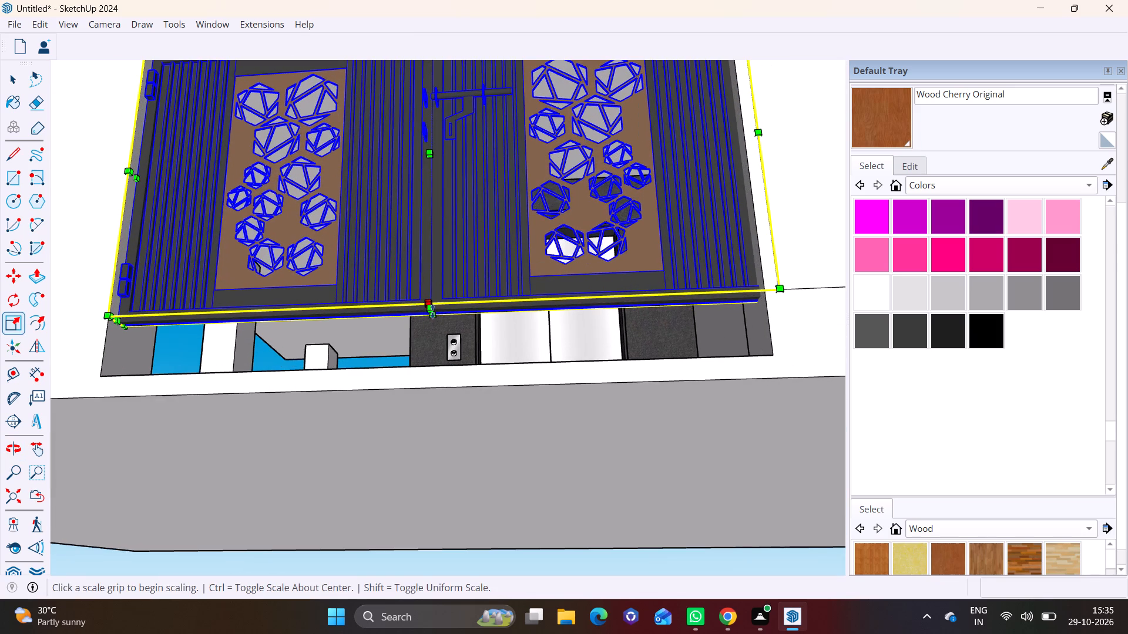
left_click(433, 310)
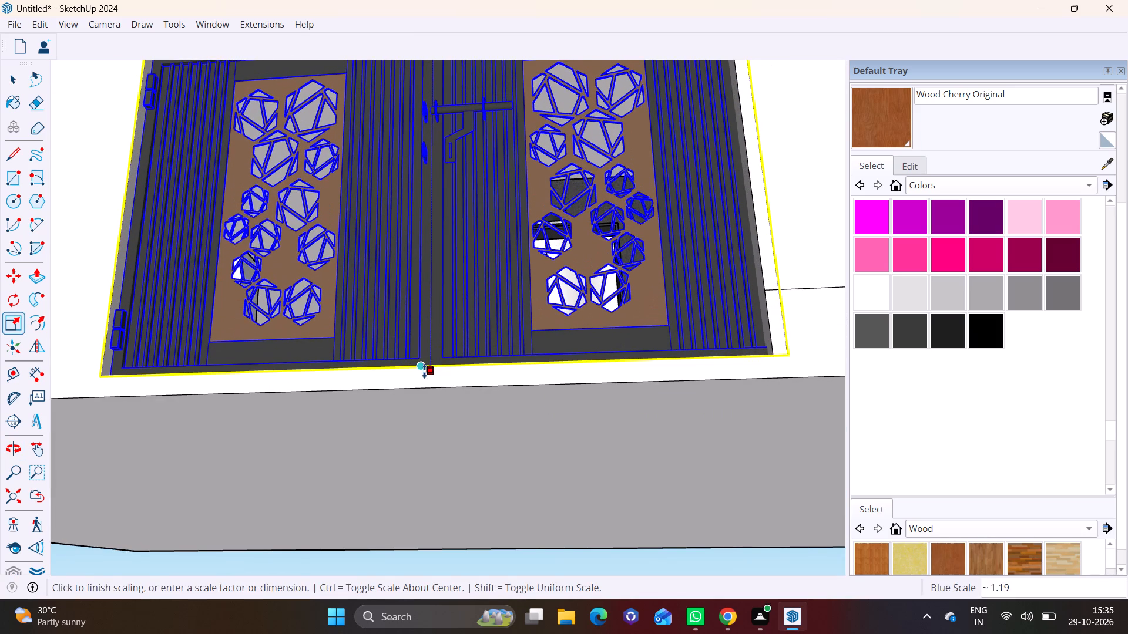
left_click(424, 372)
key("space")
left_click(403, 397)
Erase the horizontal seam line between the slab and the front wall on the solid-facade side of the gate.
scroll(403, 397, "down", 9)
middle_click_drag(382, 475, 374, 525)
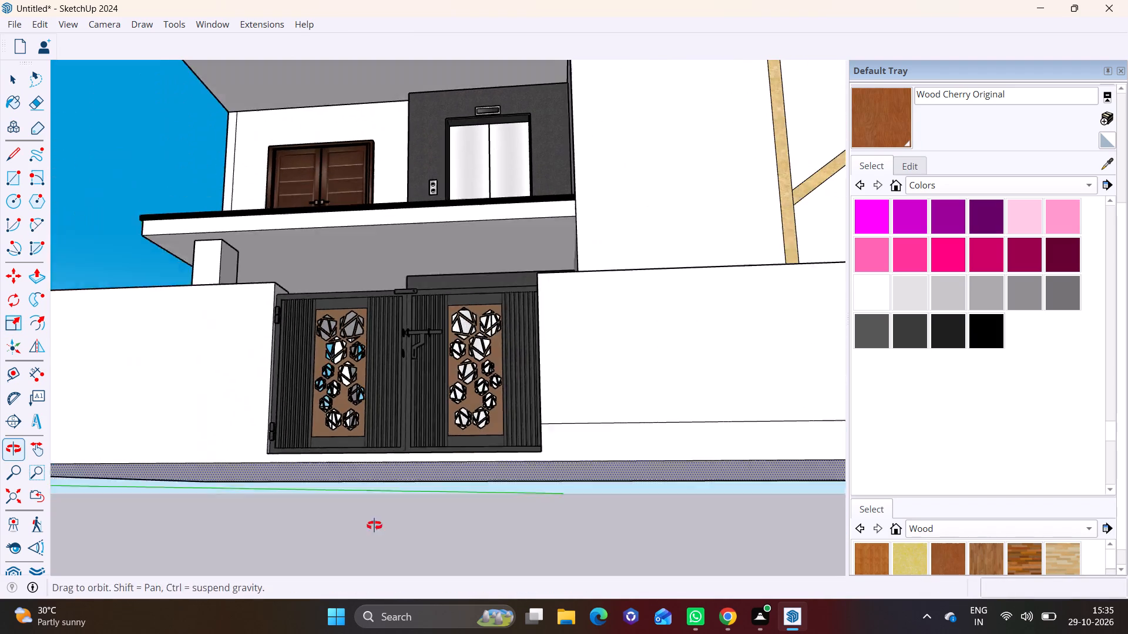
middle_click_drag(374, 525, 374, 535)
scroll(354, 369, "down", 4)
middle_click_drag(362, 405, 370, 497)
scroll(380, 485, "down", 6)
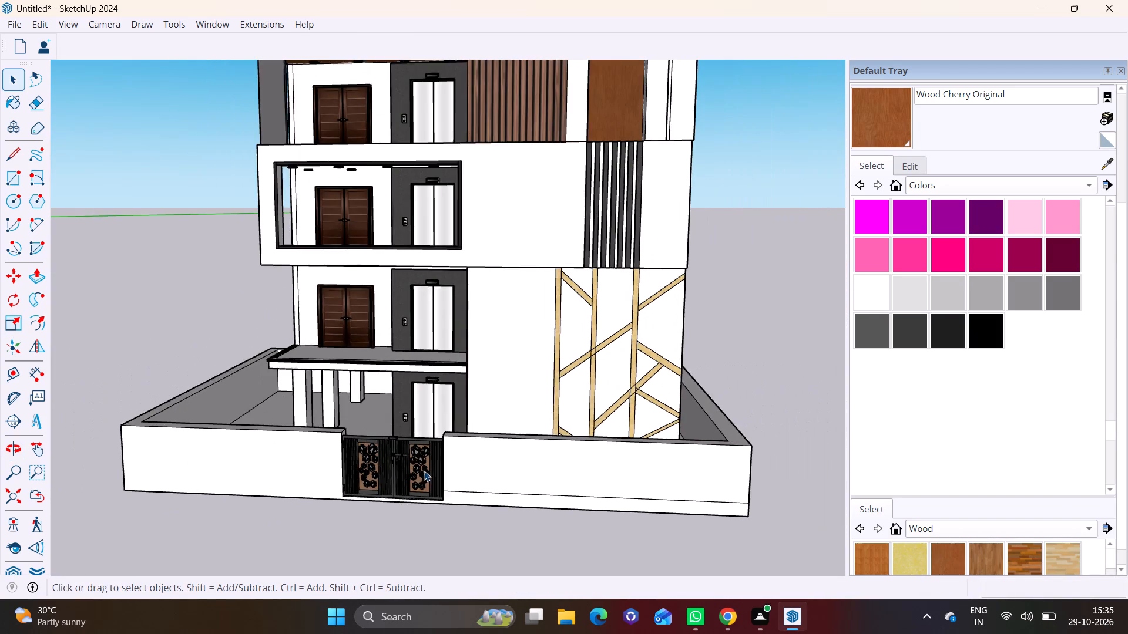
scroll(424, 471, "down", 2)
left_click(519, 491)
right_click(519, 491)
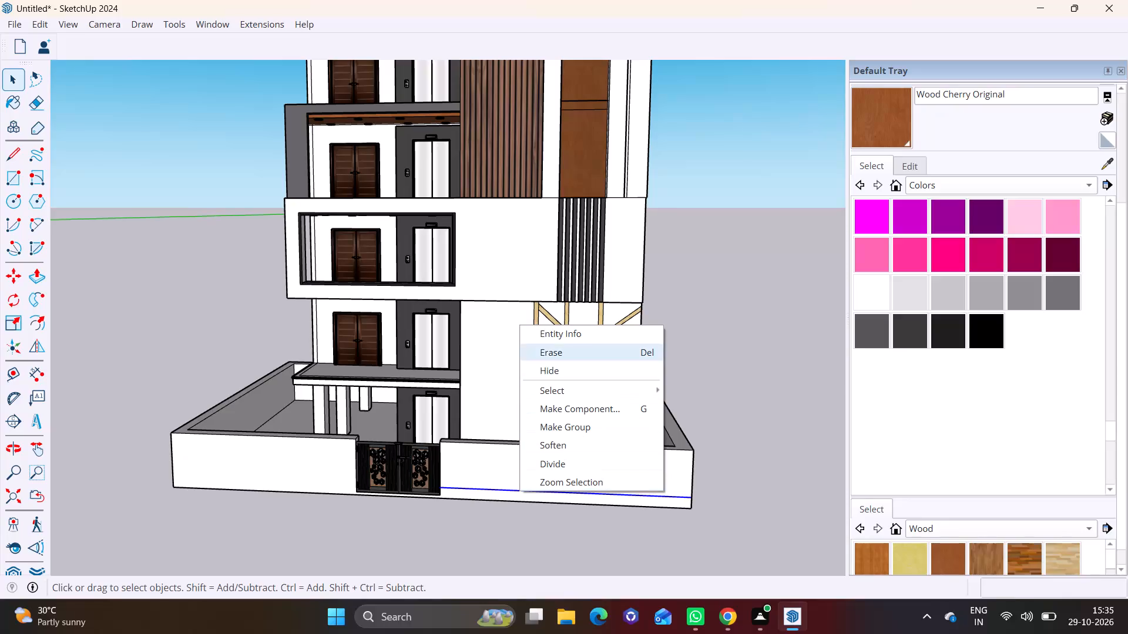
left_click(575, 350)
Erase the horizontal seam line between the slab and the adjoining side wall on its outer face.
middle_click_drag(700, 430, 519, 429)
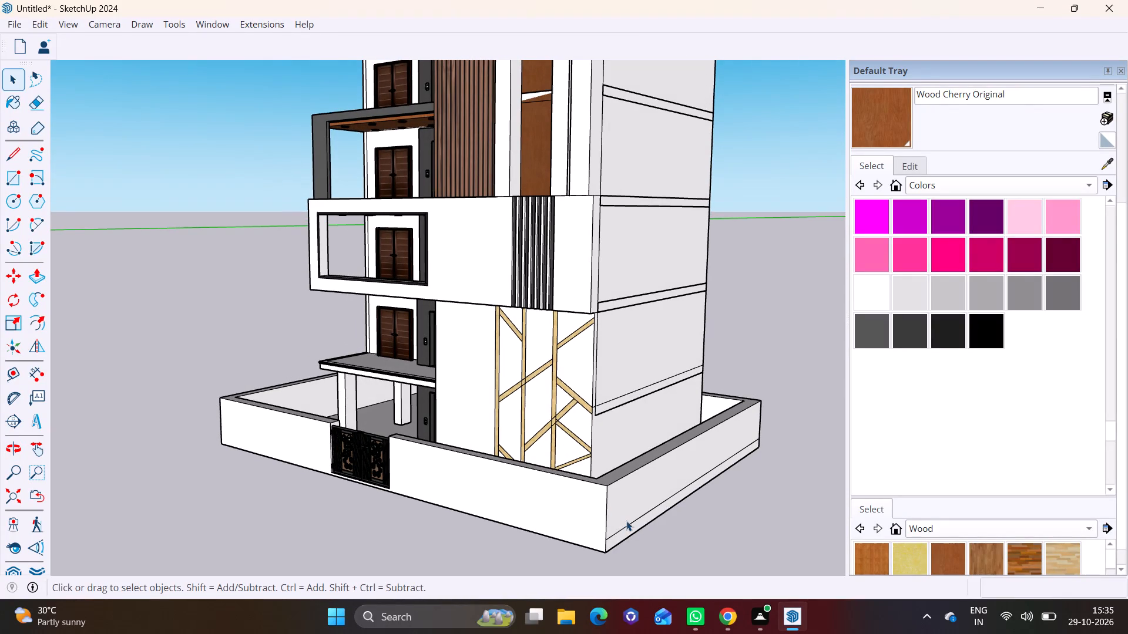
left_click(632, 521)
right_click(632, 521)
left_click(681, 375)
Examine the boundary wall, gate and whole building from the column side, the rear and the front.
scroll(391, 428, "down", 4)
middle_click_drag(267, 420, 781, 397)
scroll(337, 500, "up", 2)
middle_click_drag(248, 412, 638, 433)
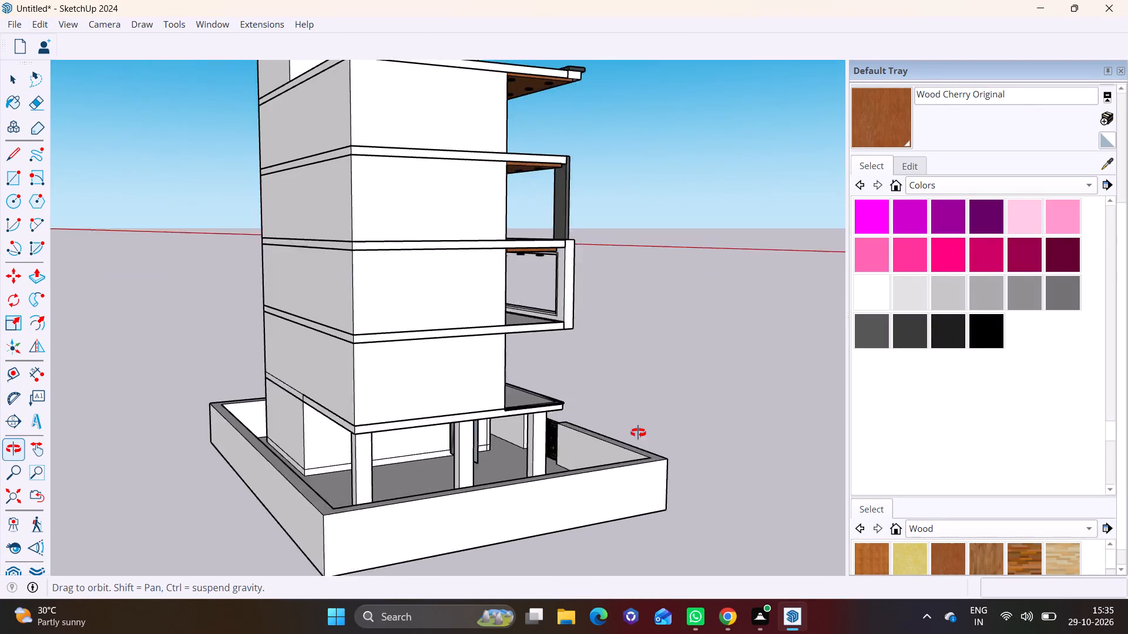
middle_click_drag(638, 433, 3, 427)
scroll(340, 419, "down", 3)
scroll(424, 484, "up", 2)
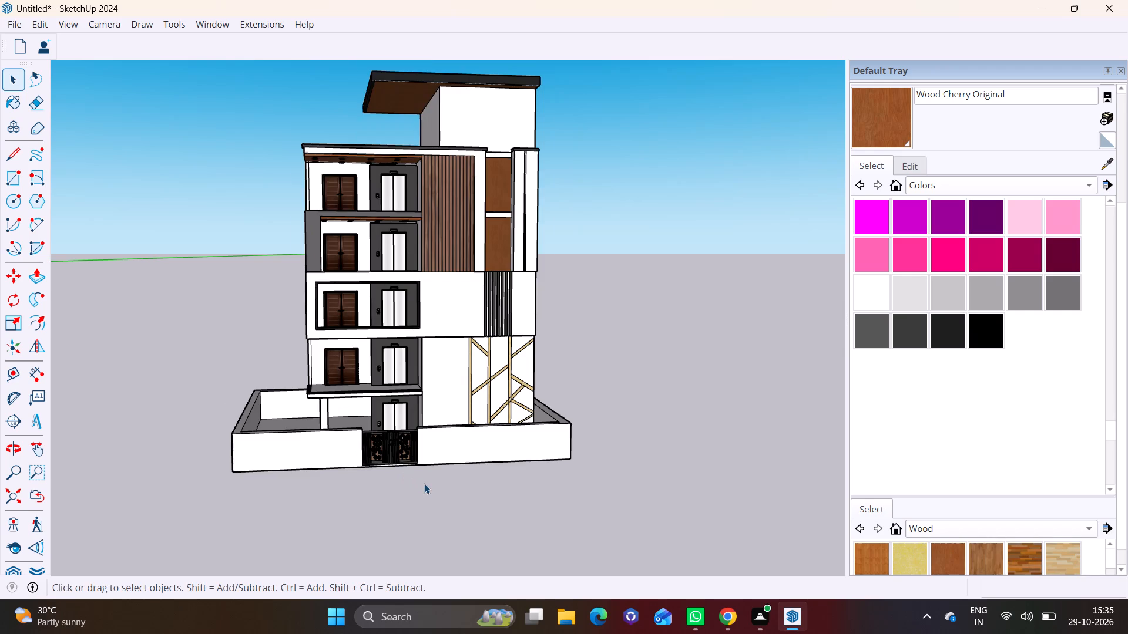
middle_click_drag(409, 484, 261, 495)
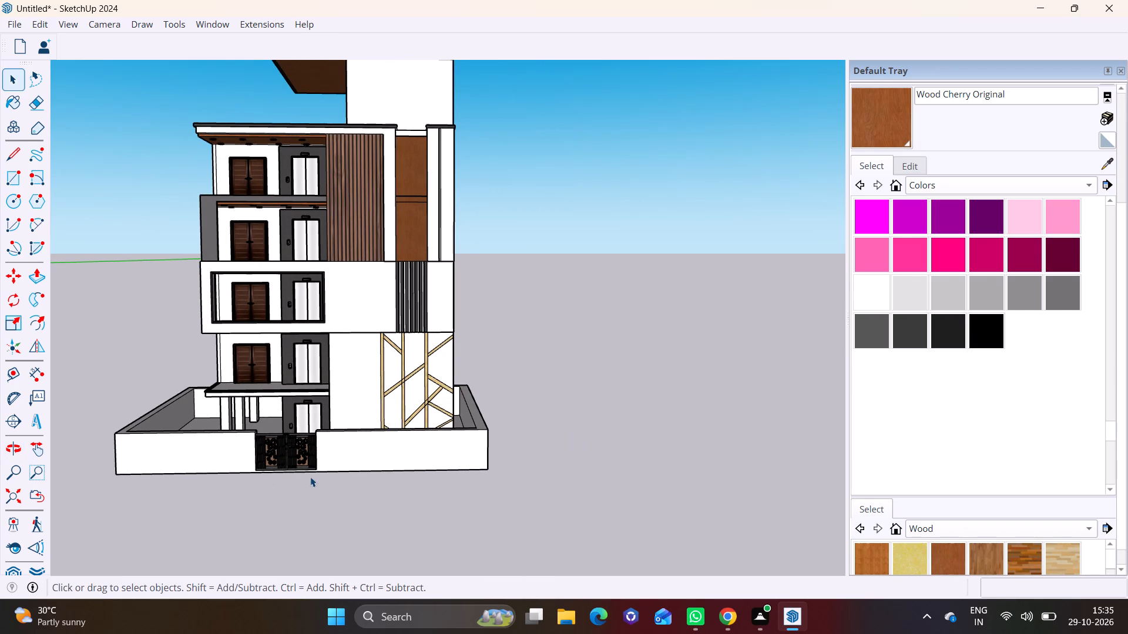
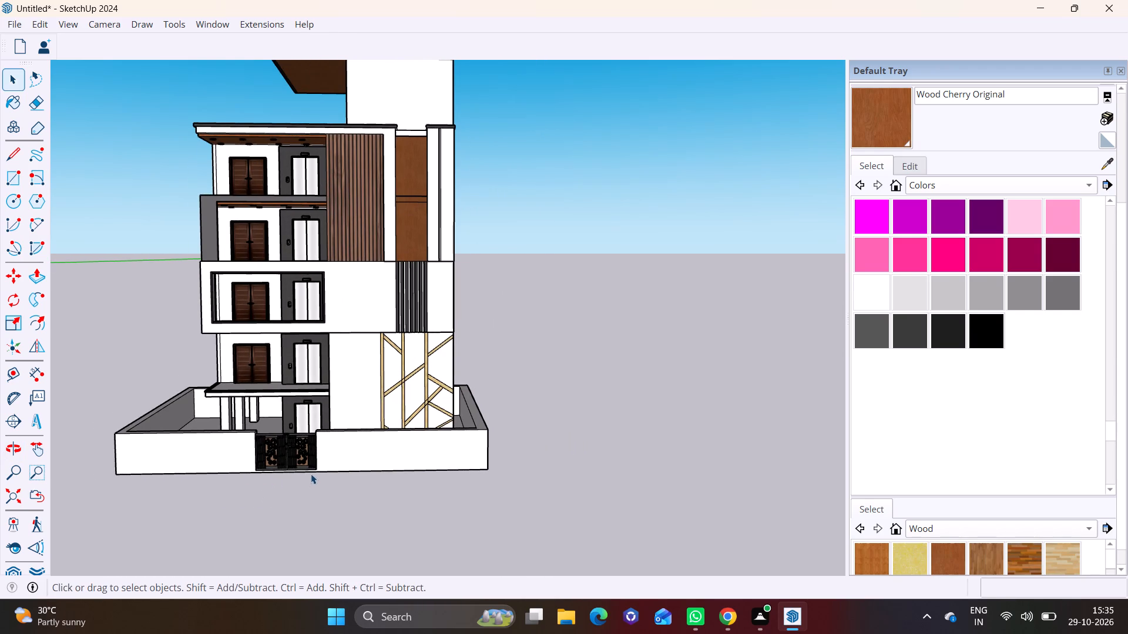
Draw two vertical dividing lines, each about 6' 8" tall, on the front wall between the gate and the solid-facade corner.
middle_click_drag(311, 474, 325, 443)
scroll(332, 454, "up", 5)
middle_click_drag(340, 451, 311, 441, "shift")
scroll(315, 443, "up", 1)
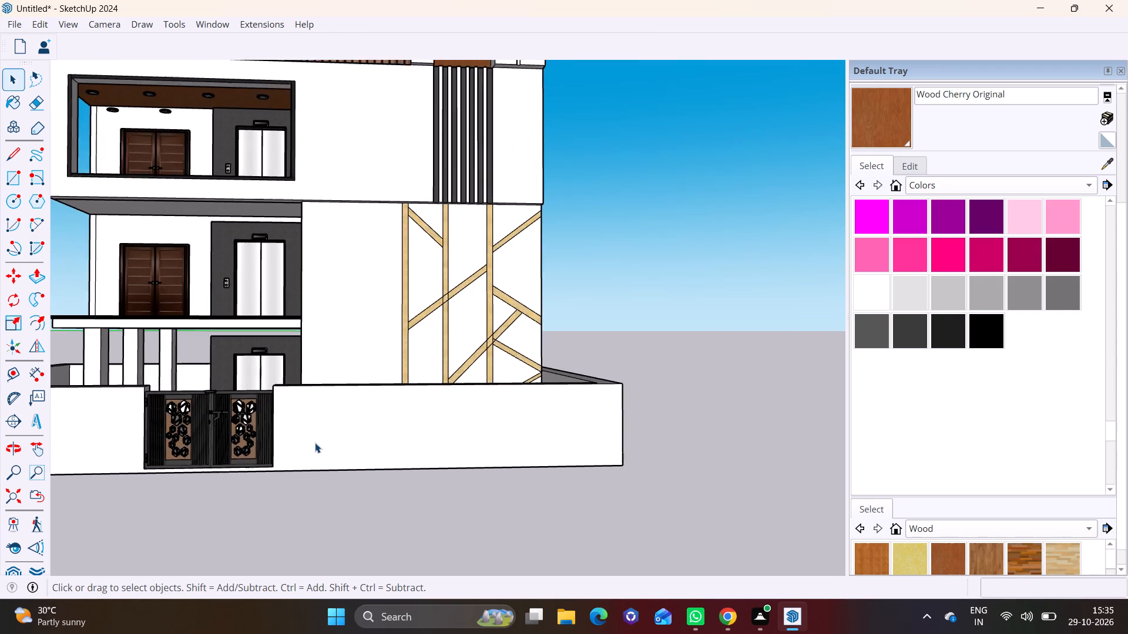
scroll(315, 443, "up", 1)
left_click(11, 150)
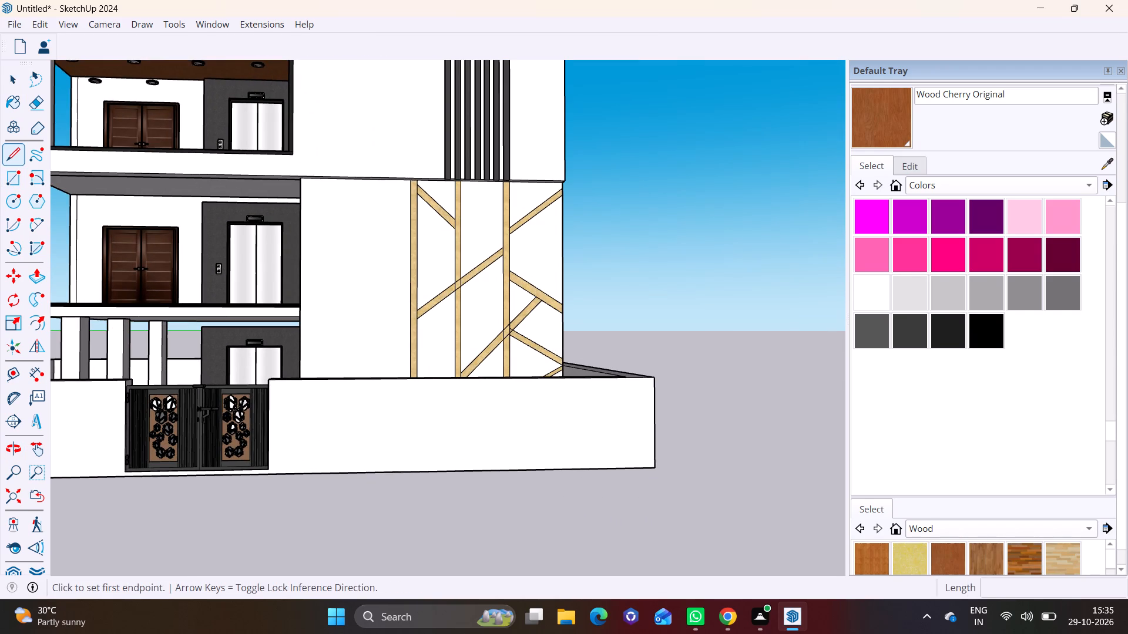
left_click(370, 381)
left_click(365, 471)
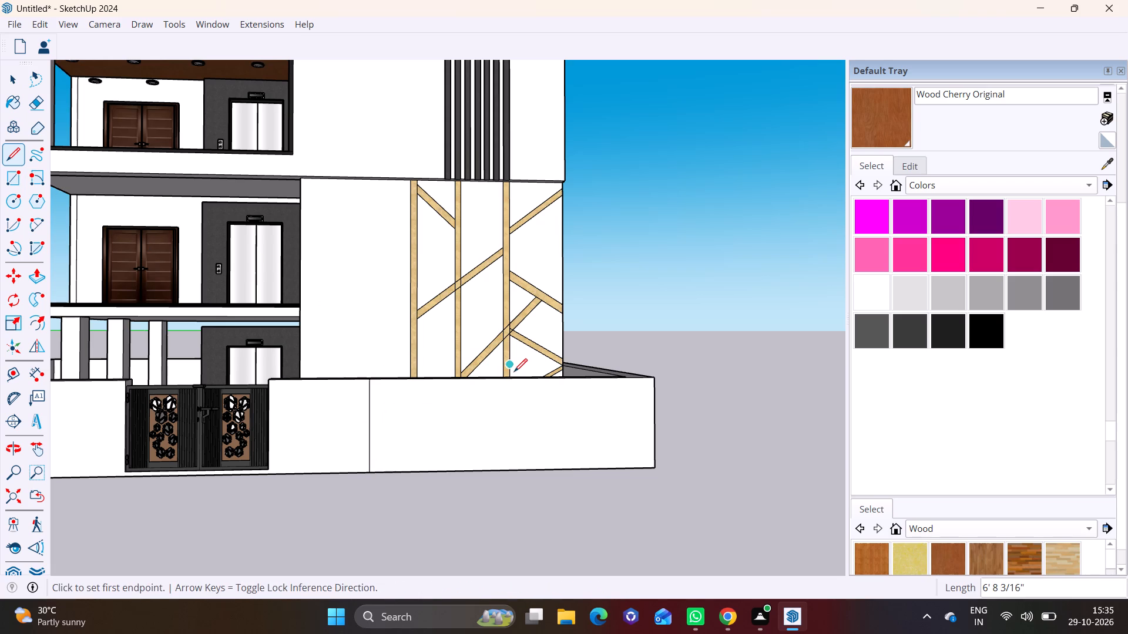
left_click(513, 380)
left_click(523, 470)
Draw three horizontal strips about 5" high and 21' long across the front wall, from the gate-side dividing line to the corner.
scroll(489, 444, "down", 1)
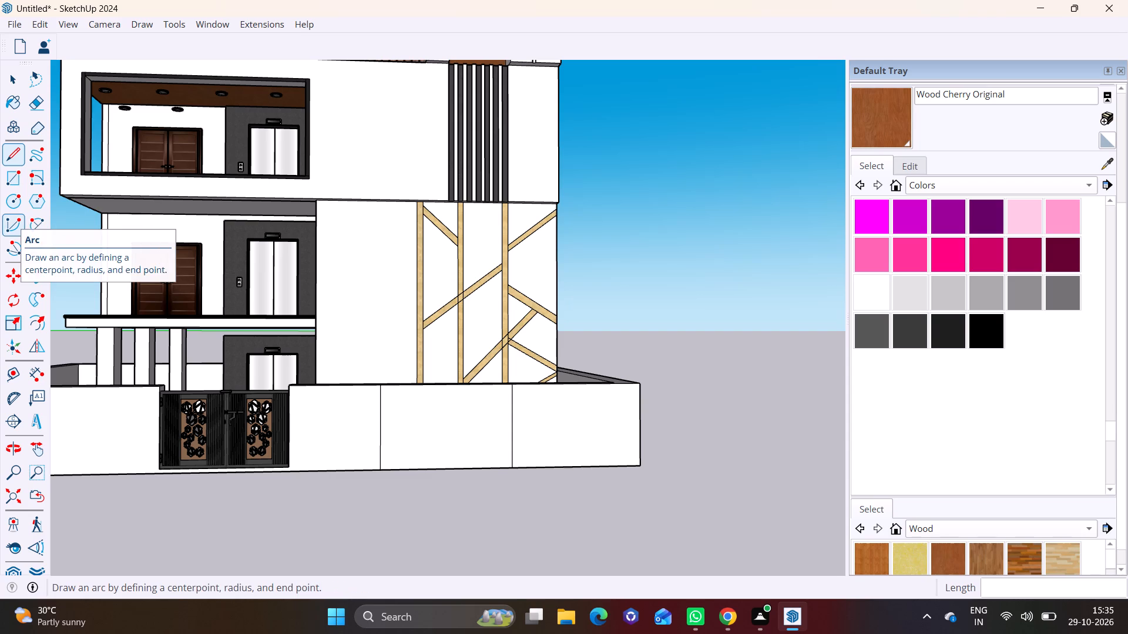
left_click(10, 181)
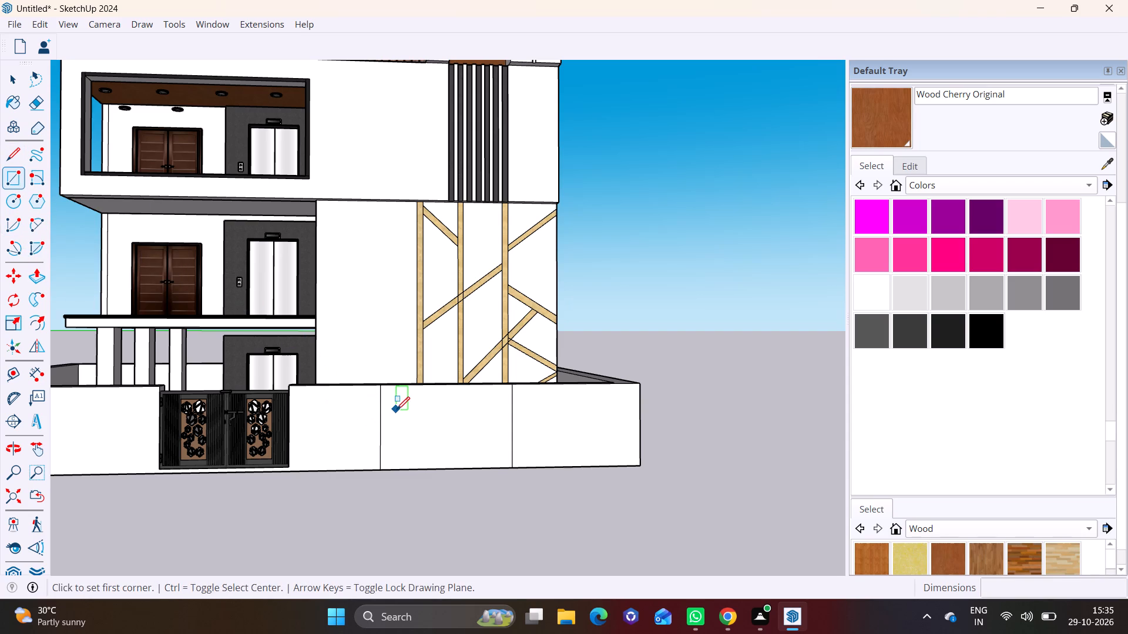
middle_click_drag(397, 409, 243, 389, "shift")
scroll(314, 386, "up", 7)
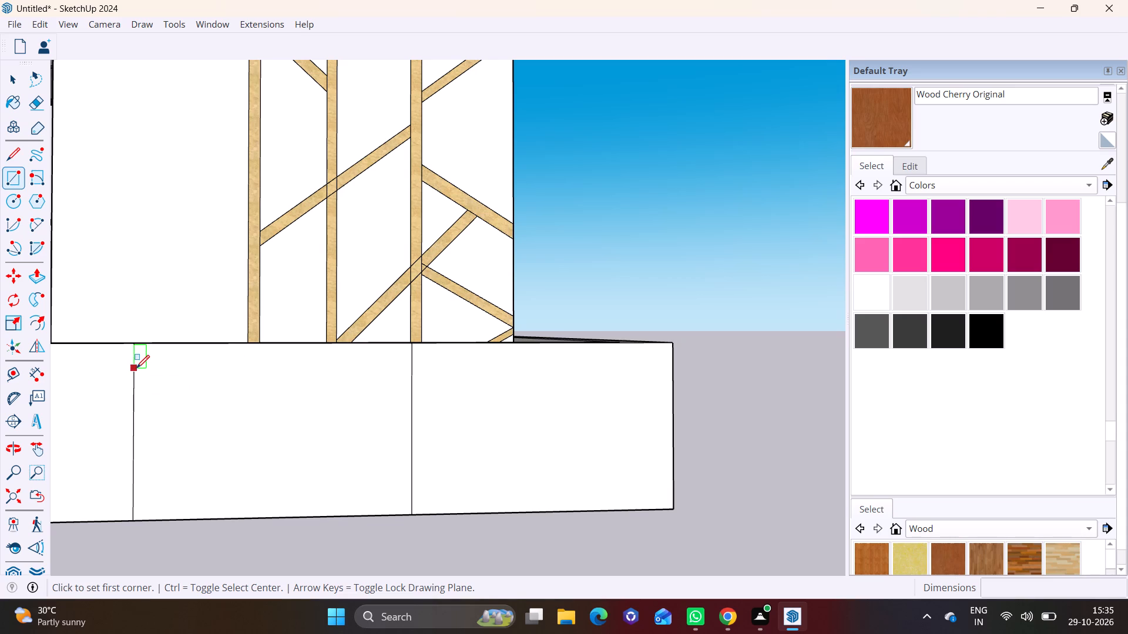
left_click(134, 366)
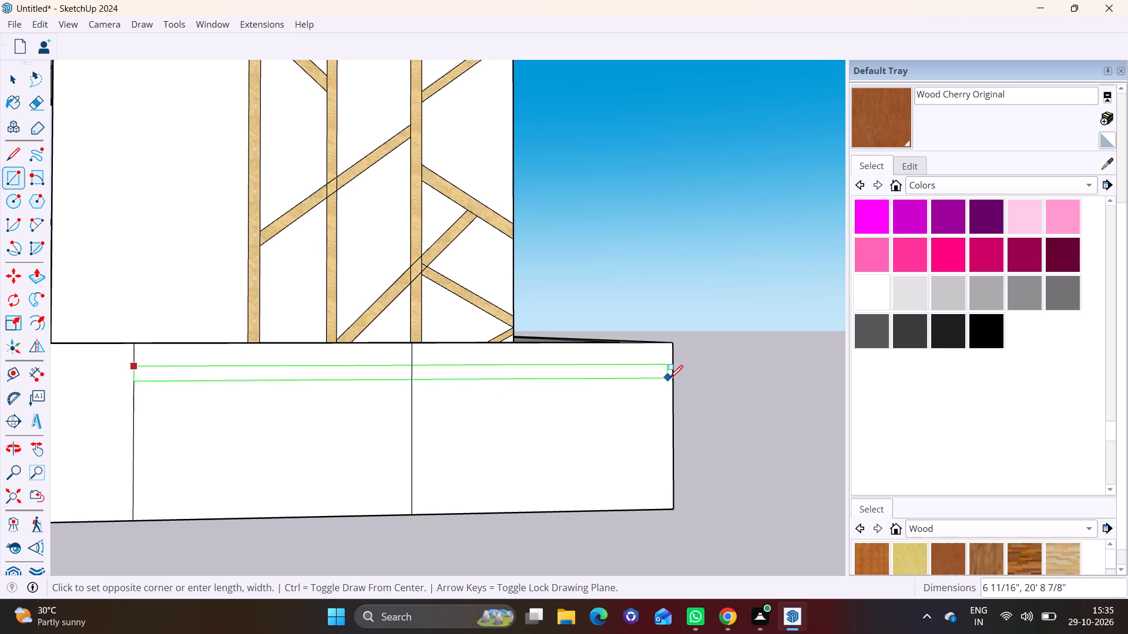
key("ctrl+z")
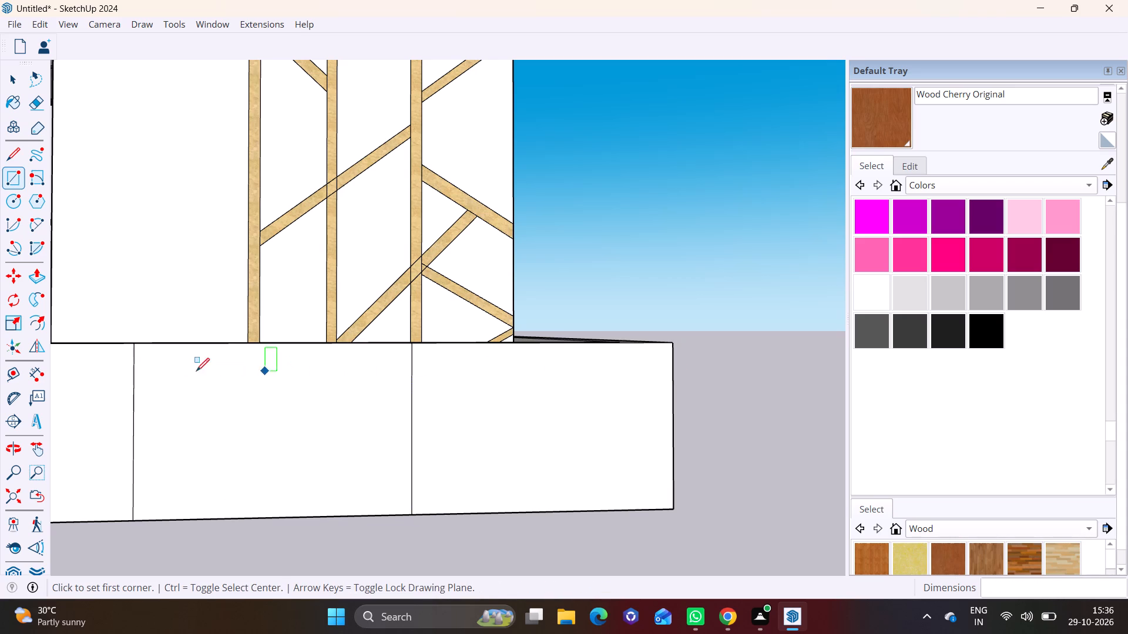
left_click(133, 381)
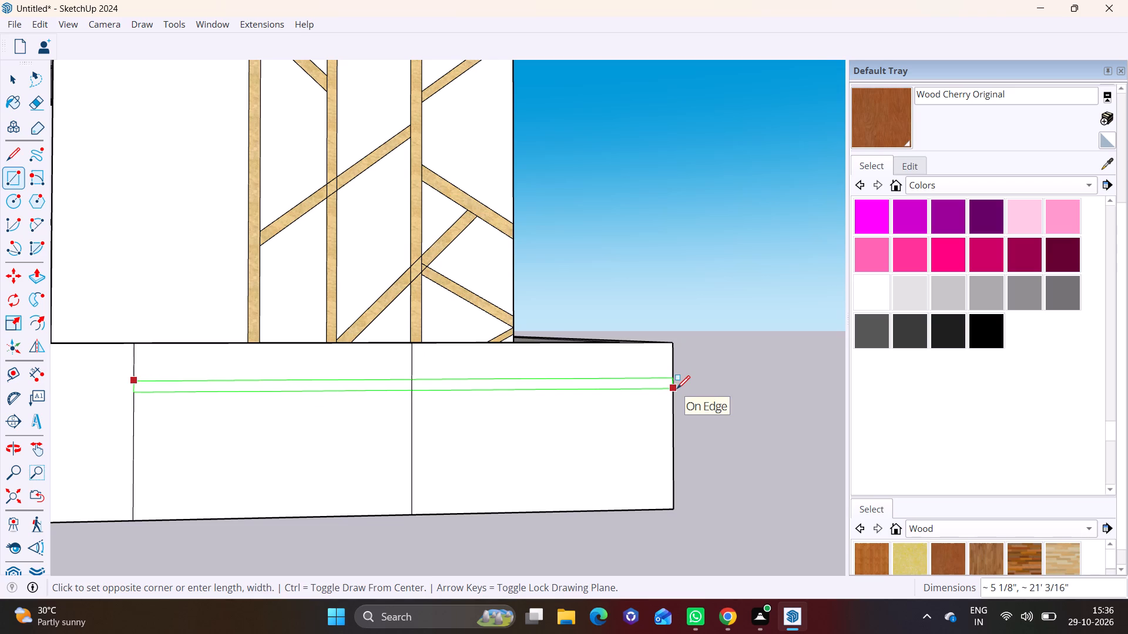
left_click(677, 389)
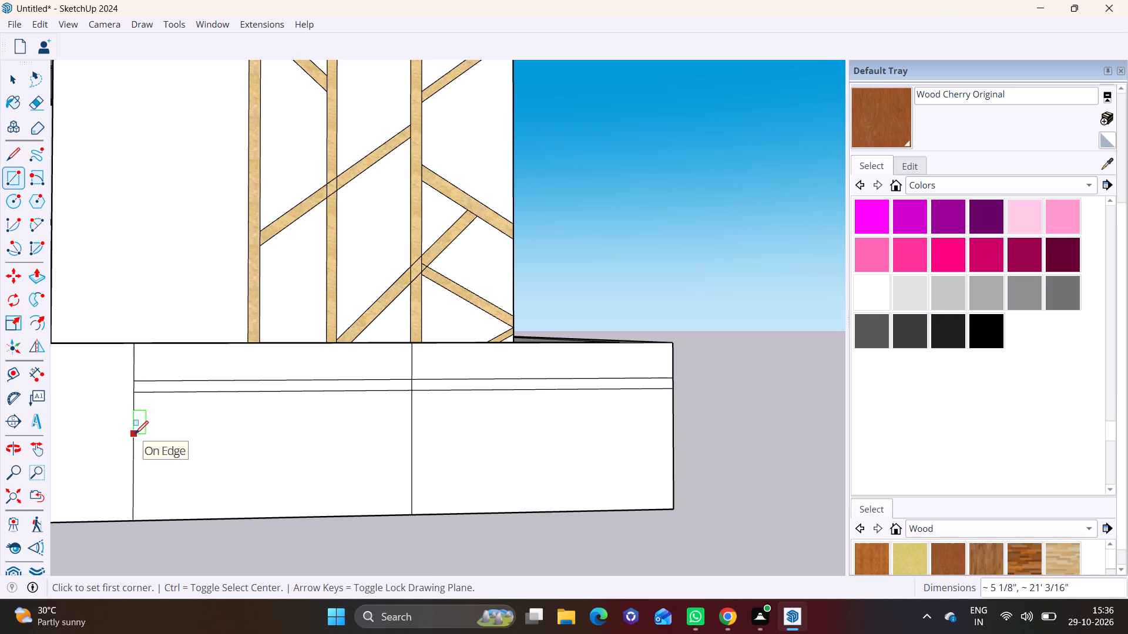
left_click(132, 436)
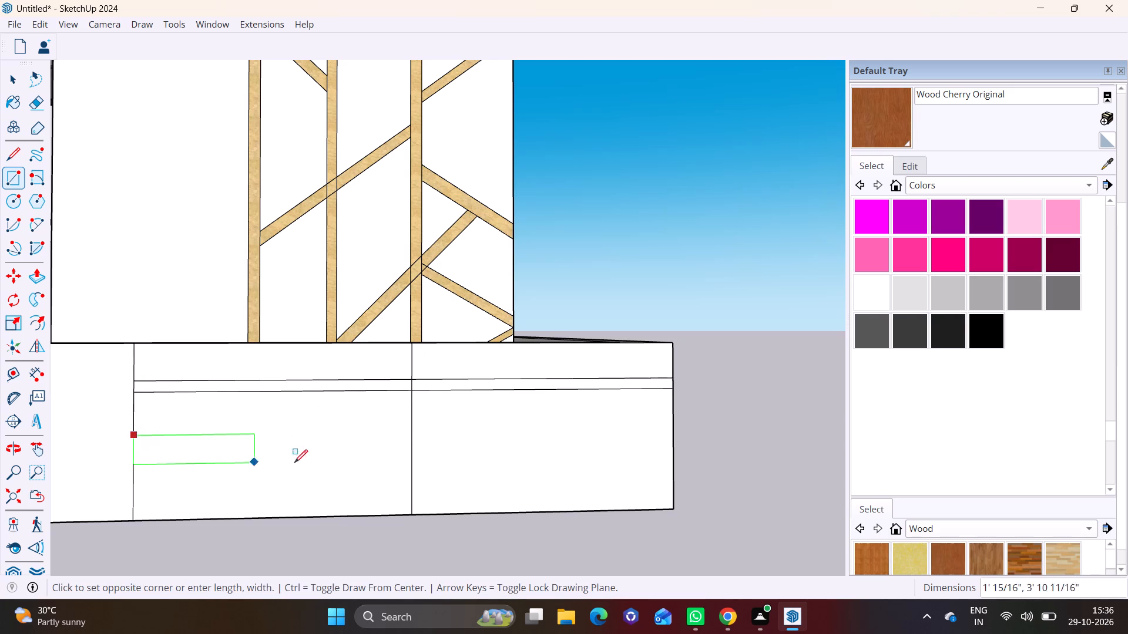
left_click(673, 441)
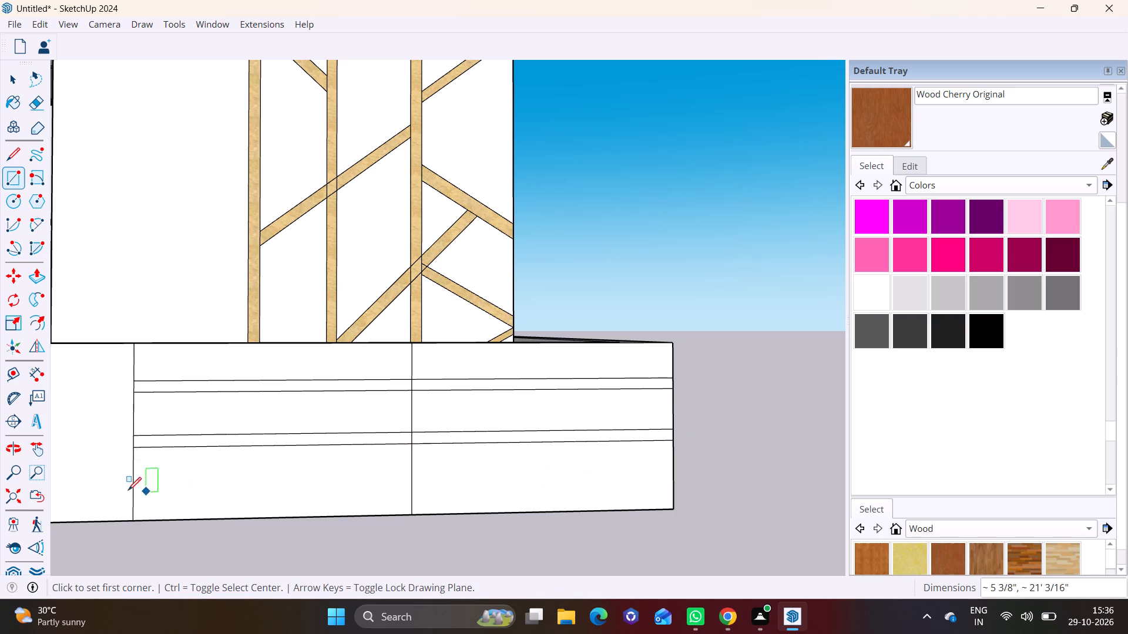
left_click(133, 494)
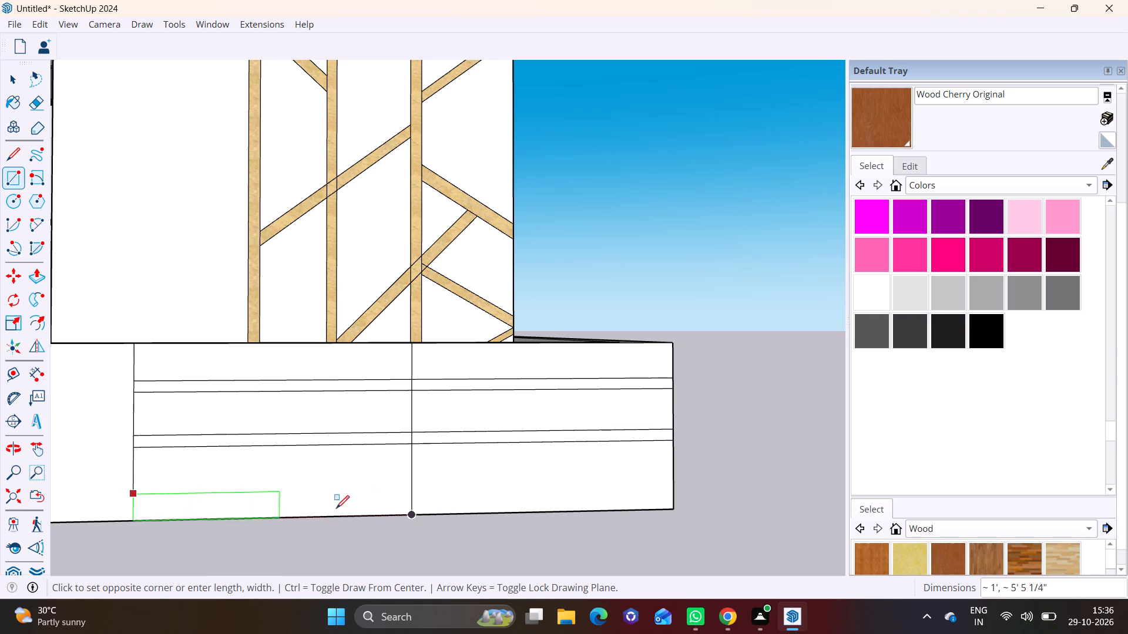
left_click(673, 495)
key("space")
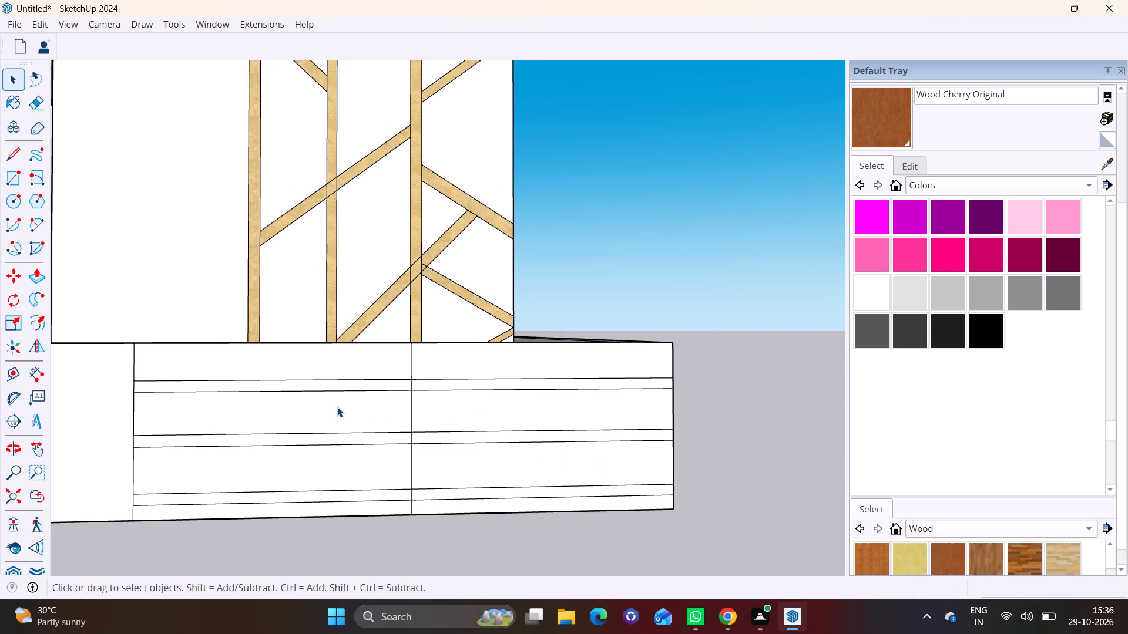
Push both sections of the upper strip on the front wall inward about 2 5/8" to form a groove.
scroll(337, 407, "up", 3)
middle_click_drag(347, 425, 261, 433)
scroll(261, 433, "down", 3)
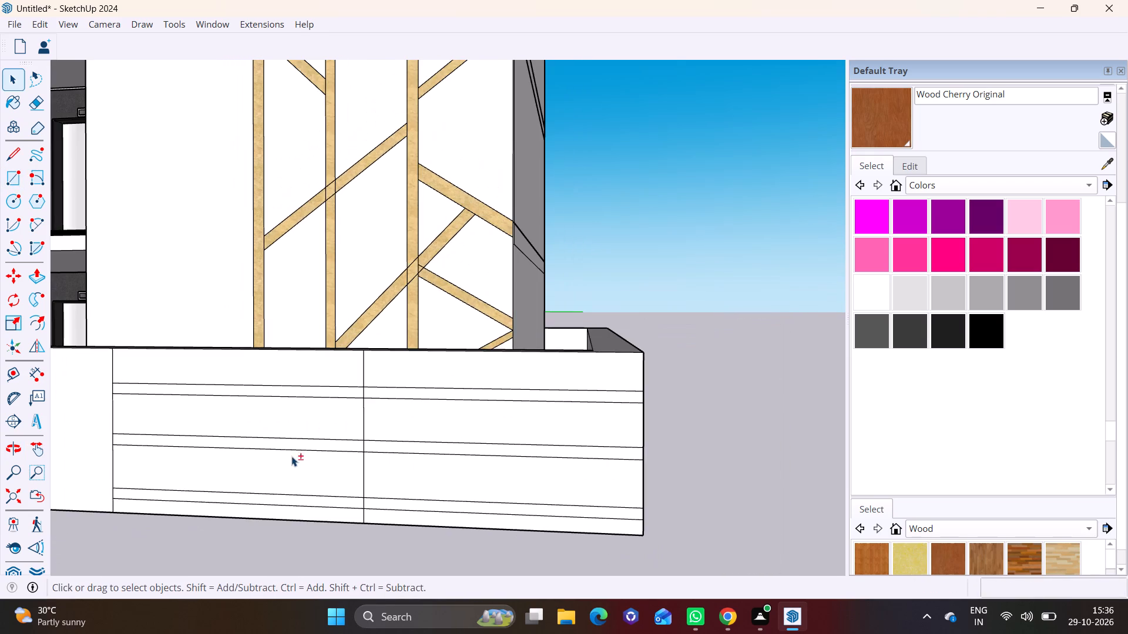
middle_click_drag(291, 456, 301, 413, "shift")
middle_click_drag(302, 412, 357, 412)
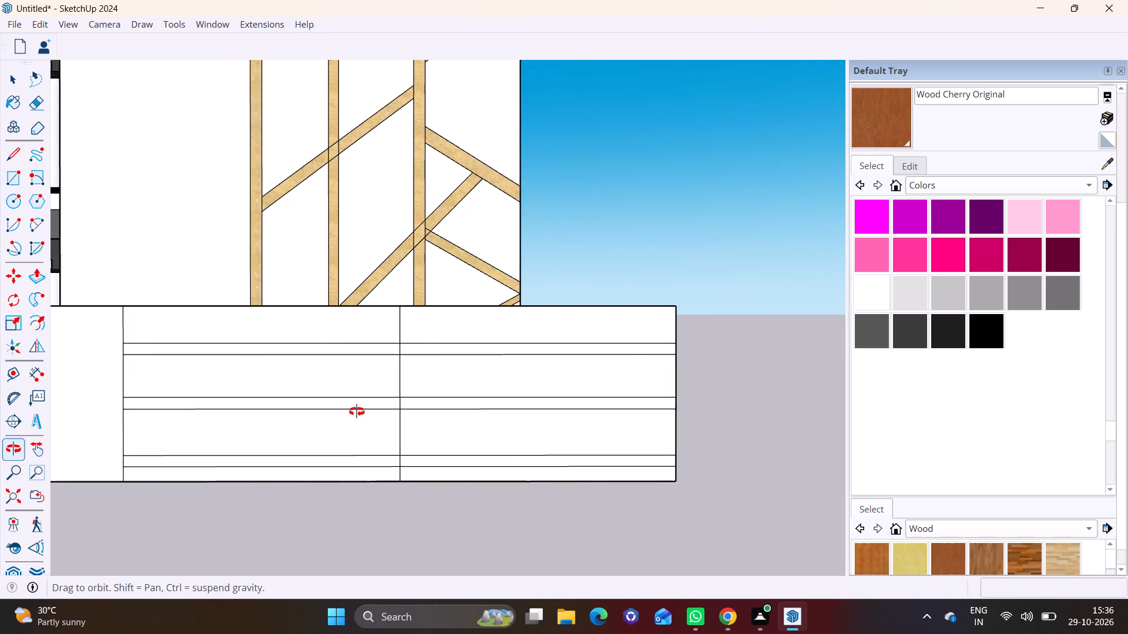
middle_click_drag(357, 412, 323, 417)
left_click(263, 348)
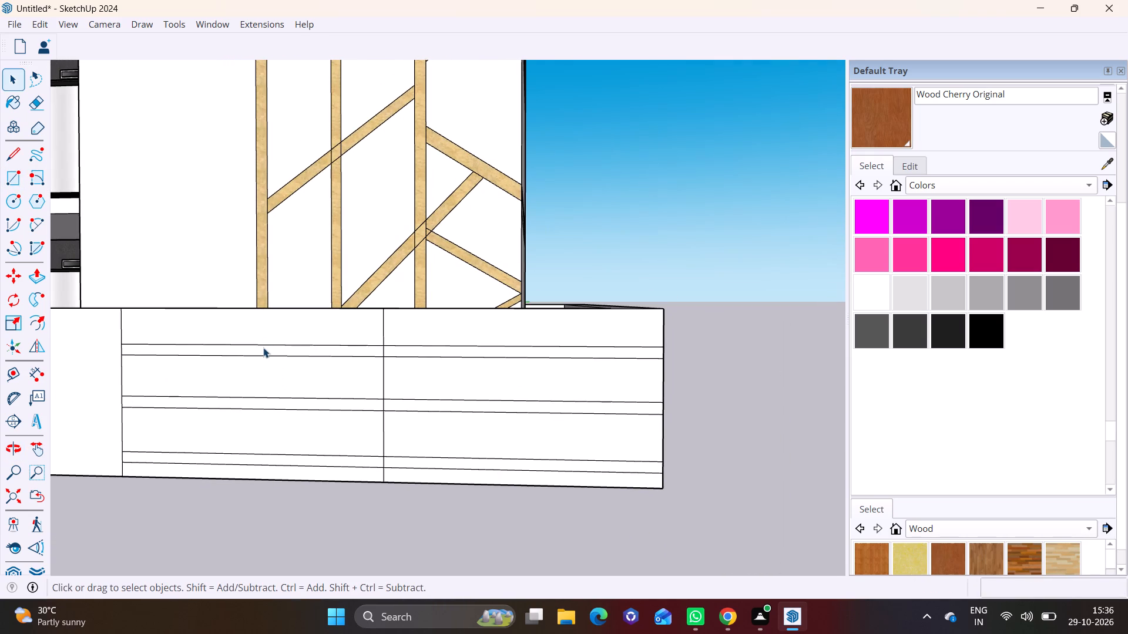
middle_click_drag(365, 365, 203, 416)
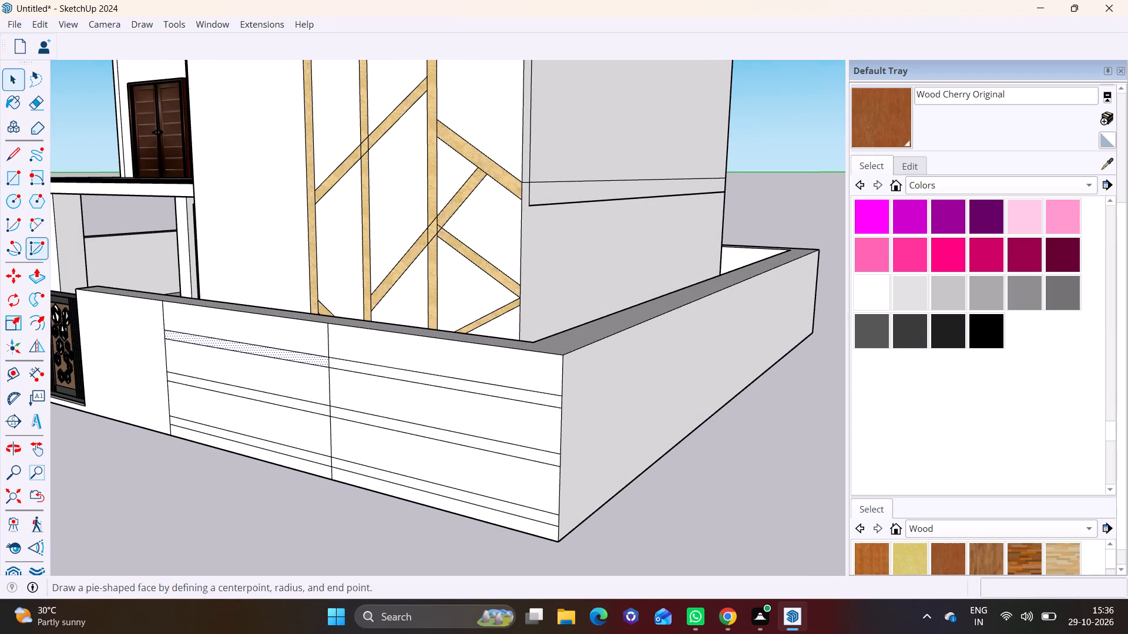
left_click(36, 272)
scroll(348, 376, "up", 6)
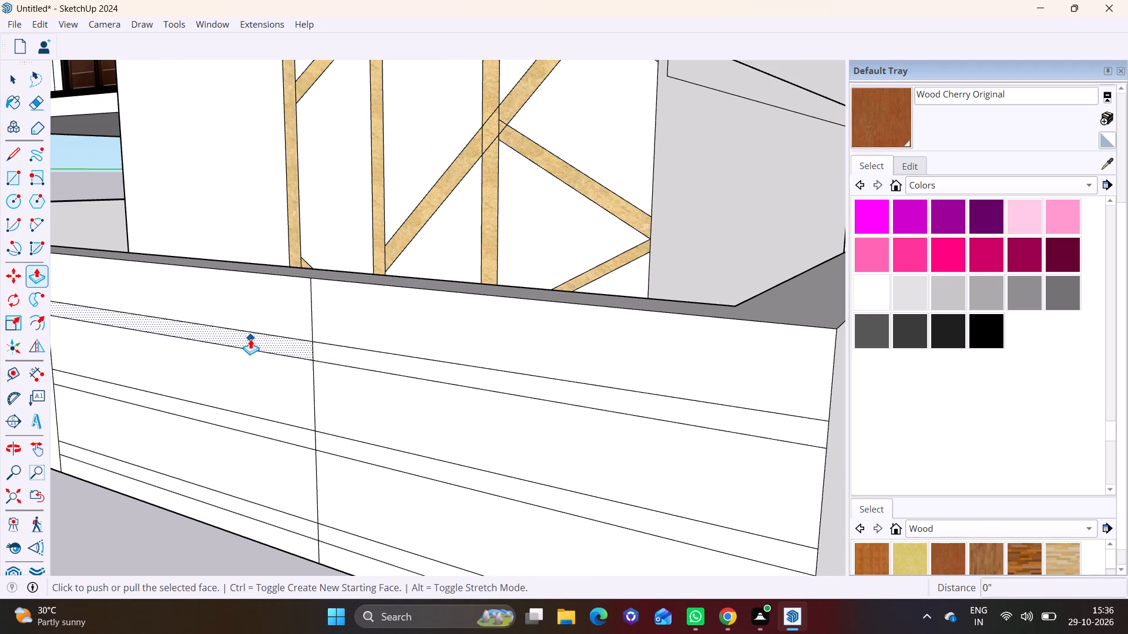
left_click(250, 339)
left_click(257, 335)
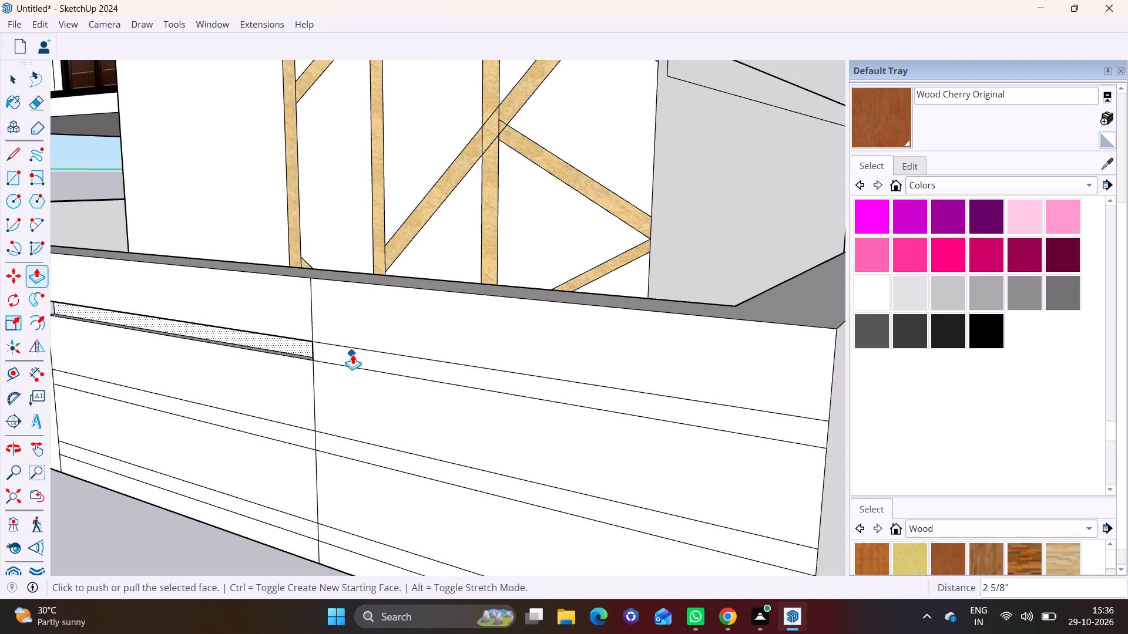
key("space")
left_click(352, 354)
left_click(41, 276)
double_click(328, 348)
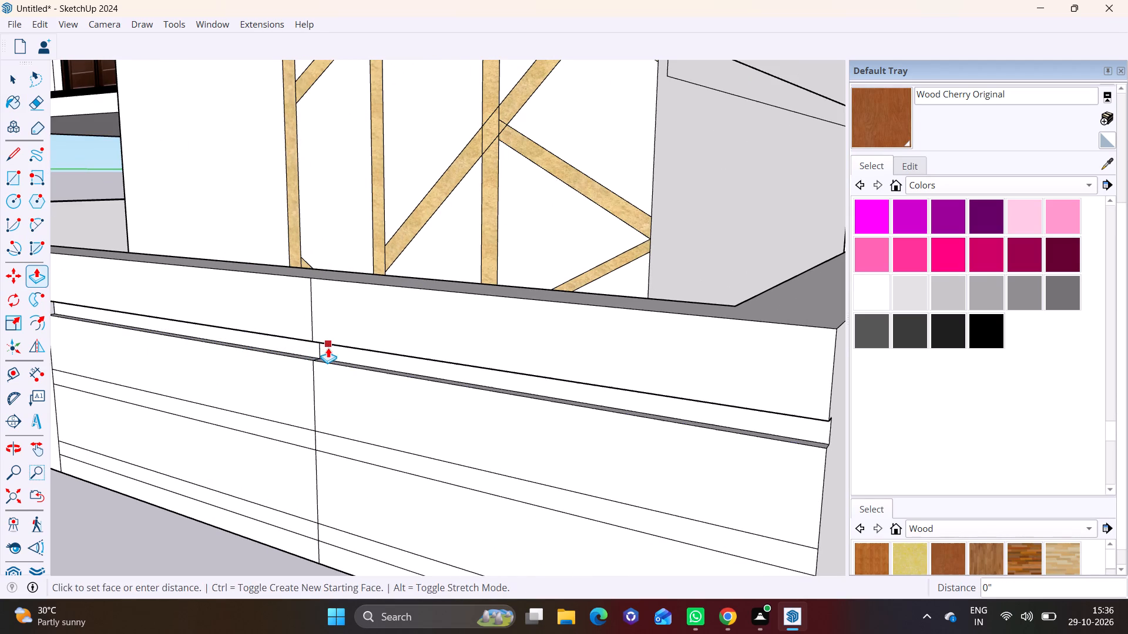
Recess both sections of the middle and lower strips by the same depth as the upper groove.
scroll(265, 386, "down", 1)
middle_click_drag(259, 400, 360, 346, "shift")
double_click(350, 362)
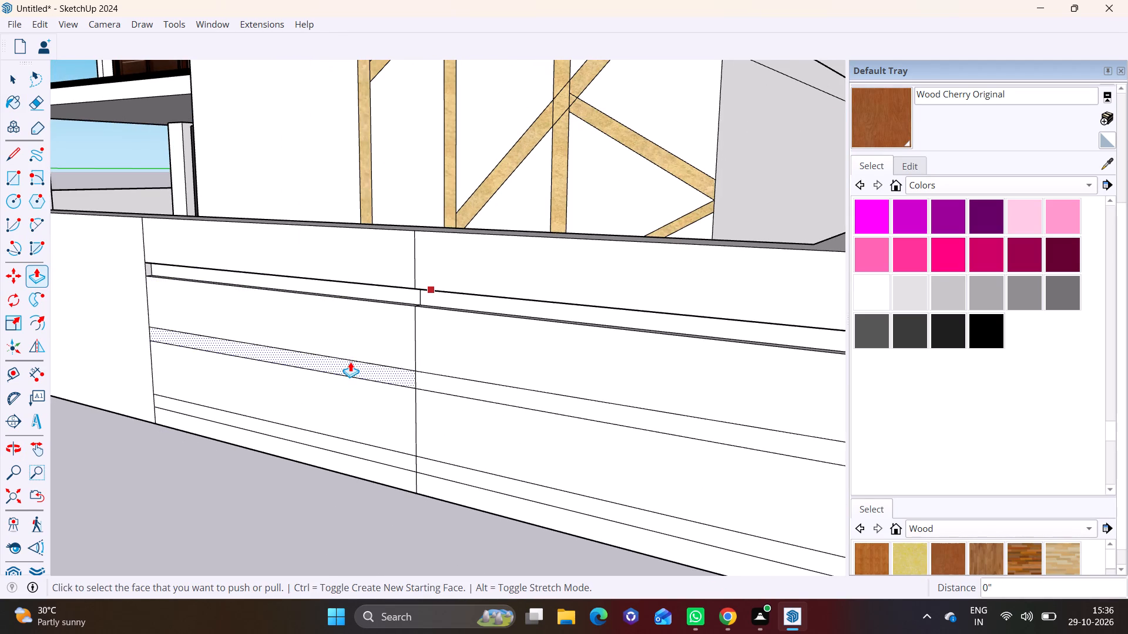
double_click(441, 380)
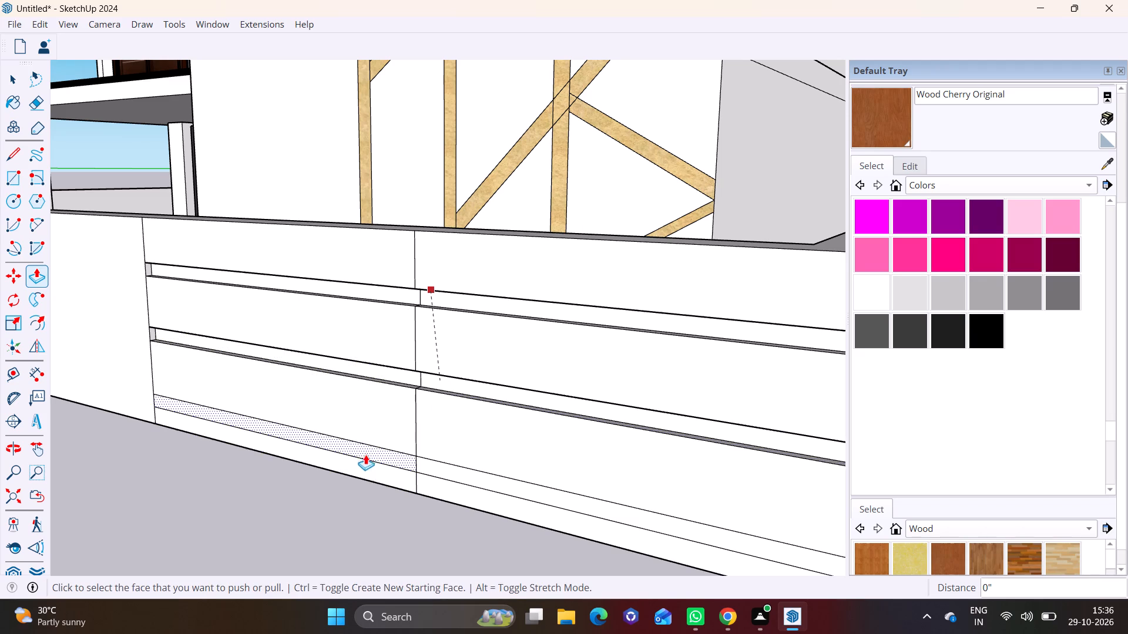
double_click(367, 451)
double_click(432, 461)
scroll(388, 443, "down", 2)
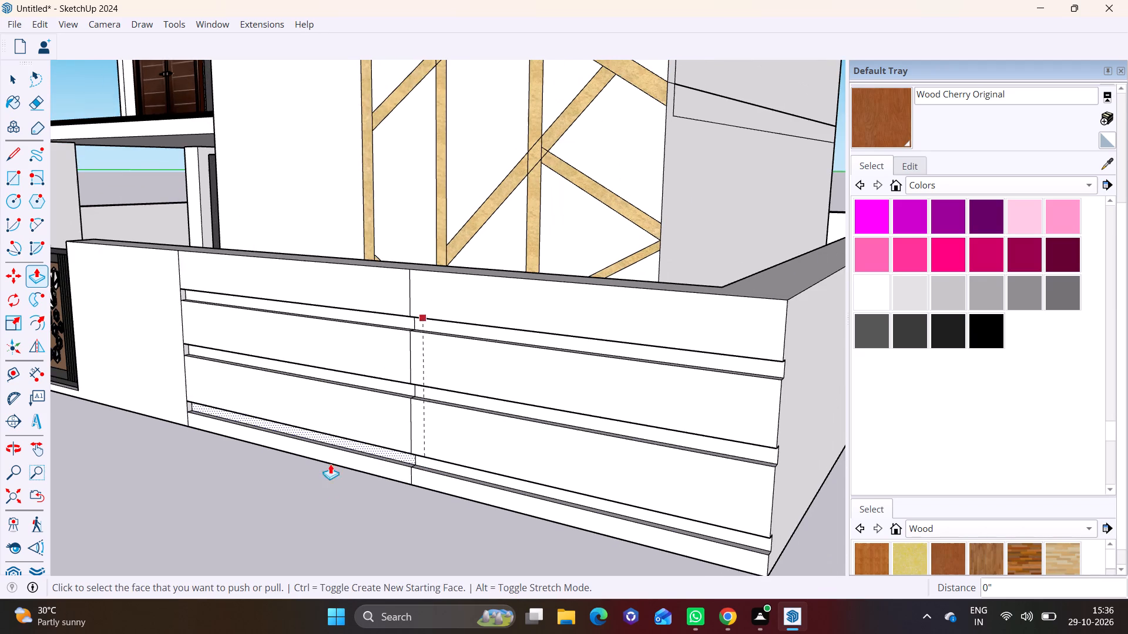
key("space")
left_click(324, 508)
Paint the three tallest wall panels in the corner-side section of the front wall with Color M07.
middle_click_drag(396, 454, 513, 409)
scroll(266, 380, "down", 3)
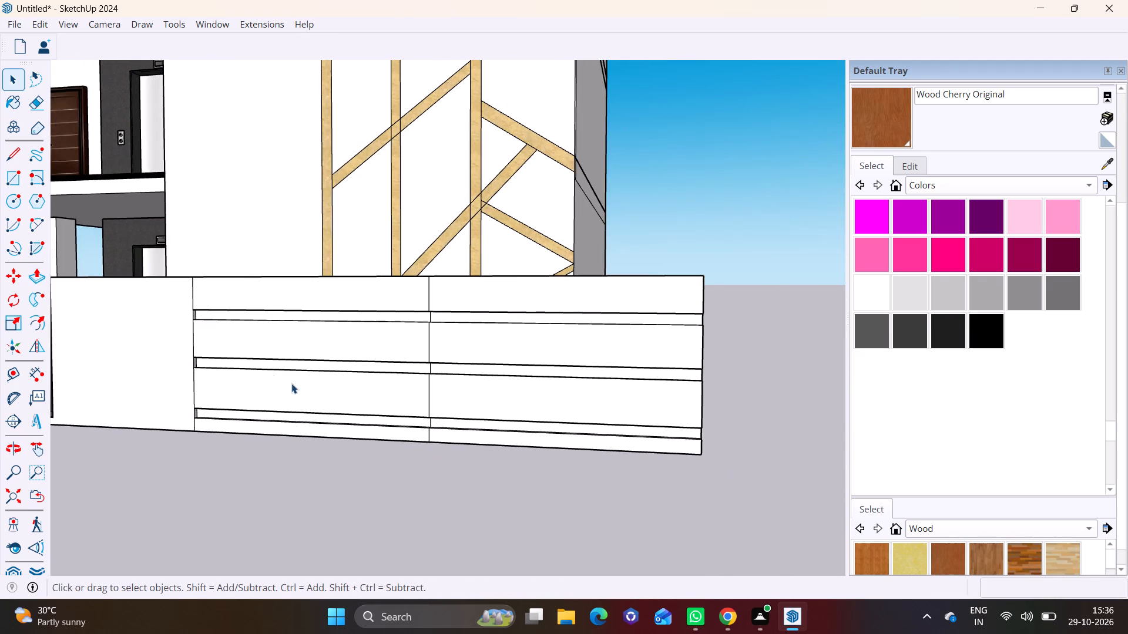
middle_click_drag(316, 382, 371, 379)
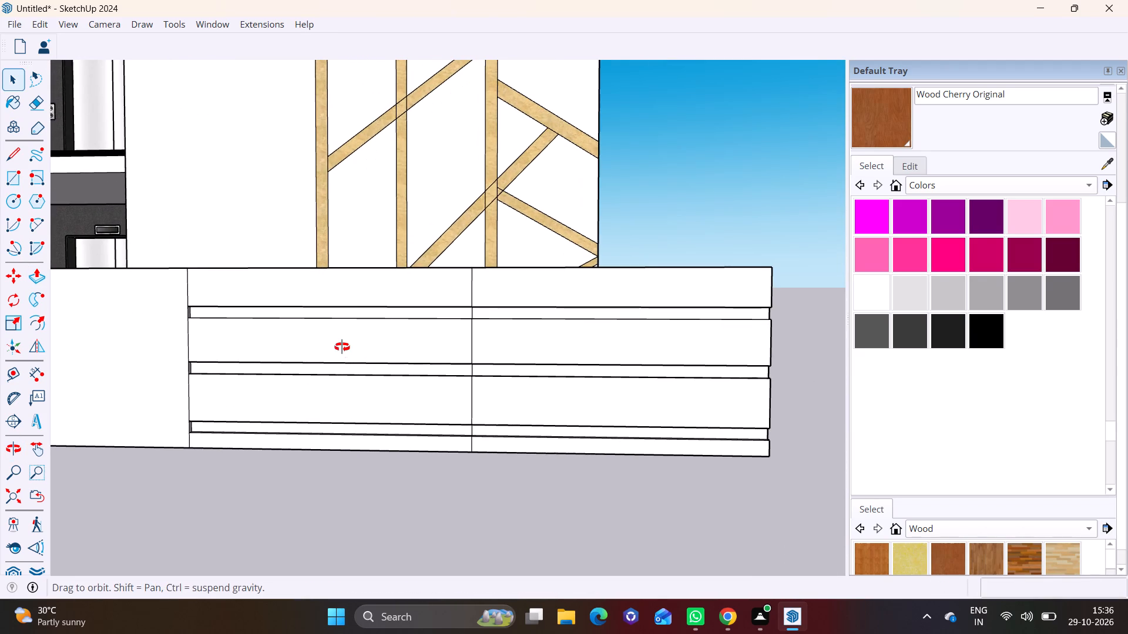
left_click(916, 329)
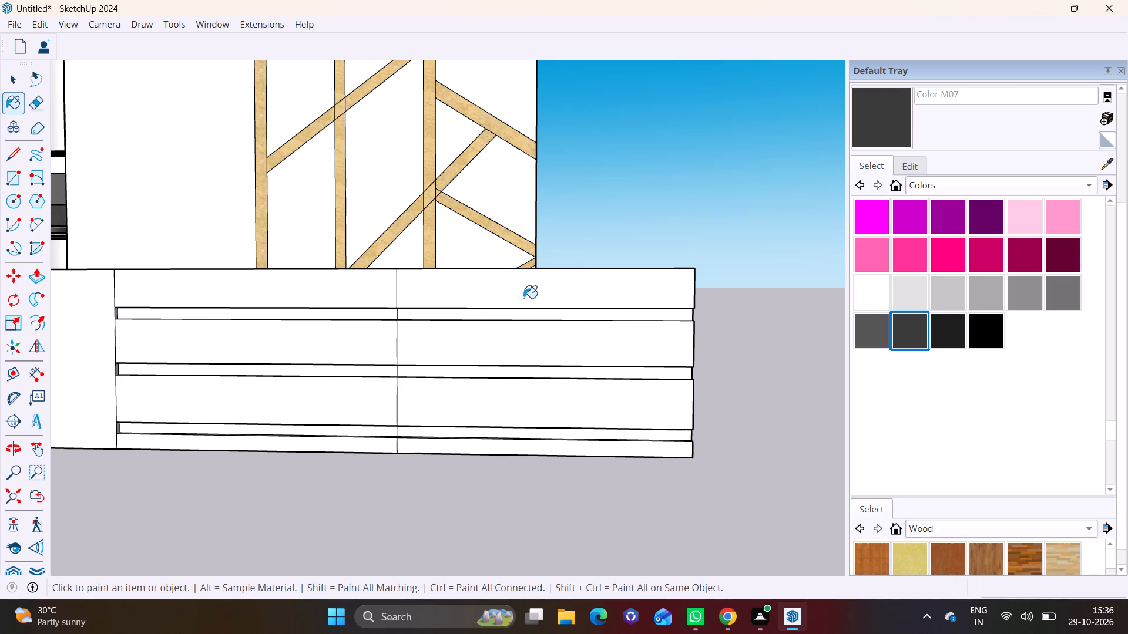
left_click(523, 289)
left_click(512, 333)
left_click(491, 387)
Paint the three recessed grooves in the gate-side section of the striped front wall with Color M07.
scroll(316, 375, "up", 6)
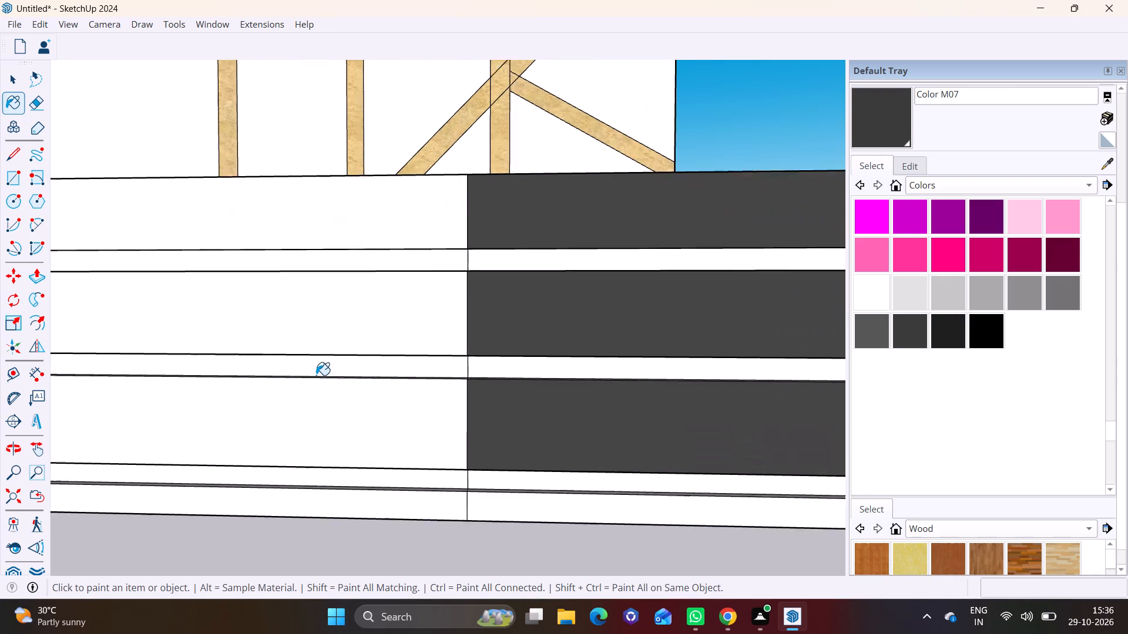
scroll(316, 375, "up", 1)
left_click(334, 363)
left_click(356, 241)
scroll(350, 375, "down", 3)
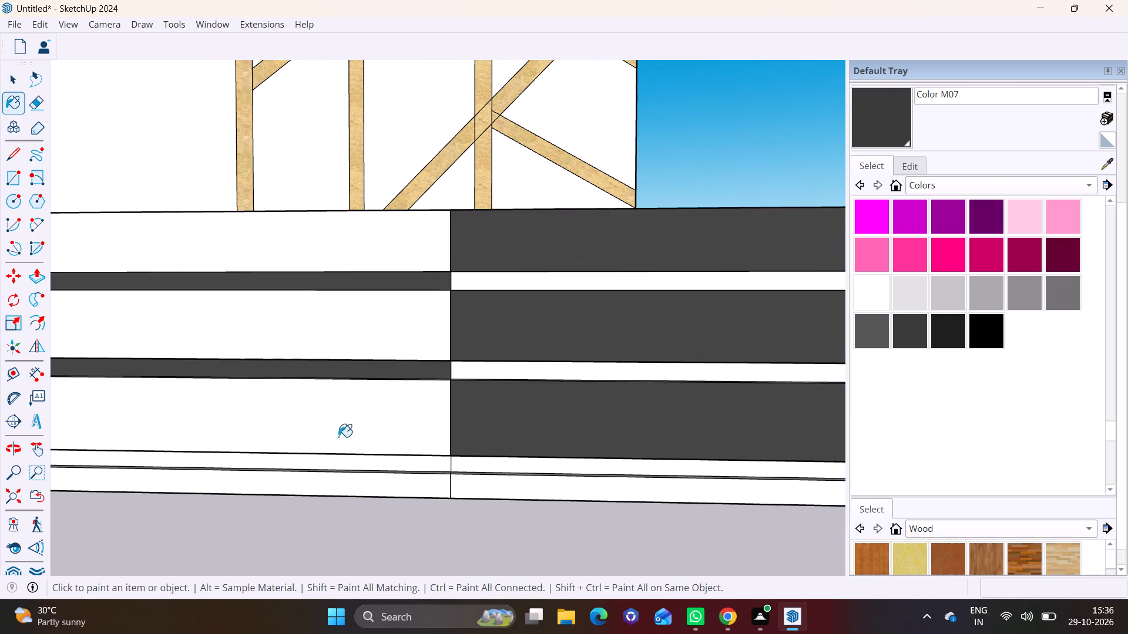
left_click(329, 466)
scroll(331, 462, "down", 9)
key("space")
left_click(412, 548)
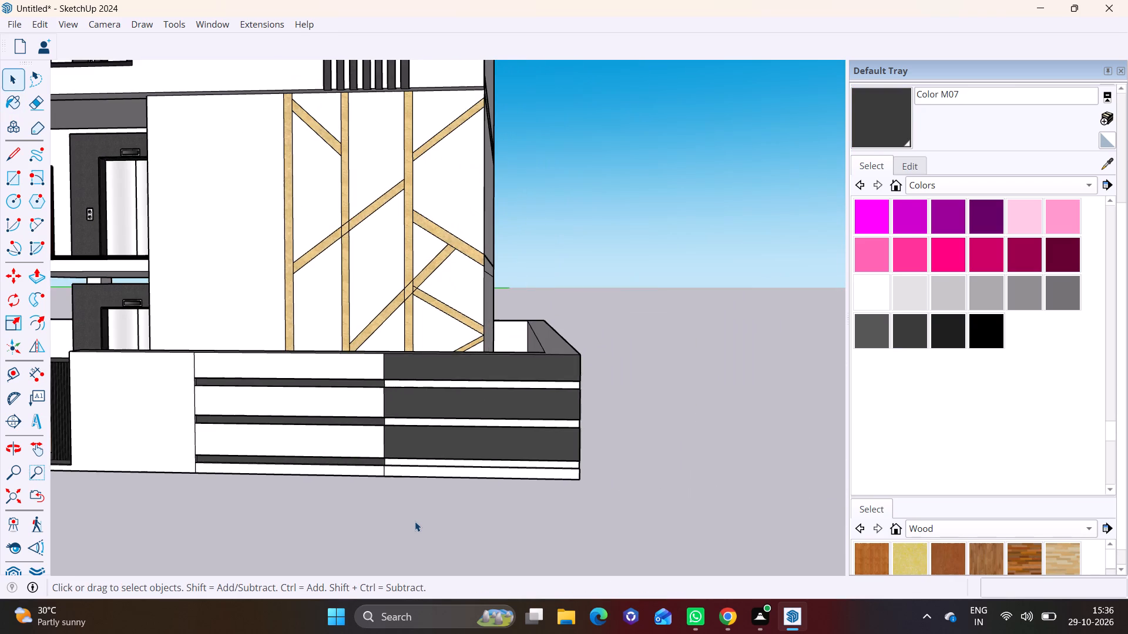
Examine the striped front wall, gate and plain wall beyond it against the building's whole facade.
scroll(415, 521, "down", 6)
middle_click_drag(420, 506, 571, 439, "shift")
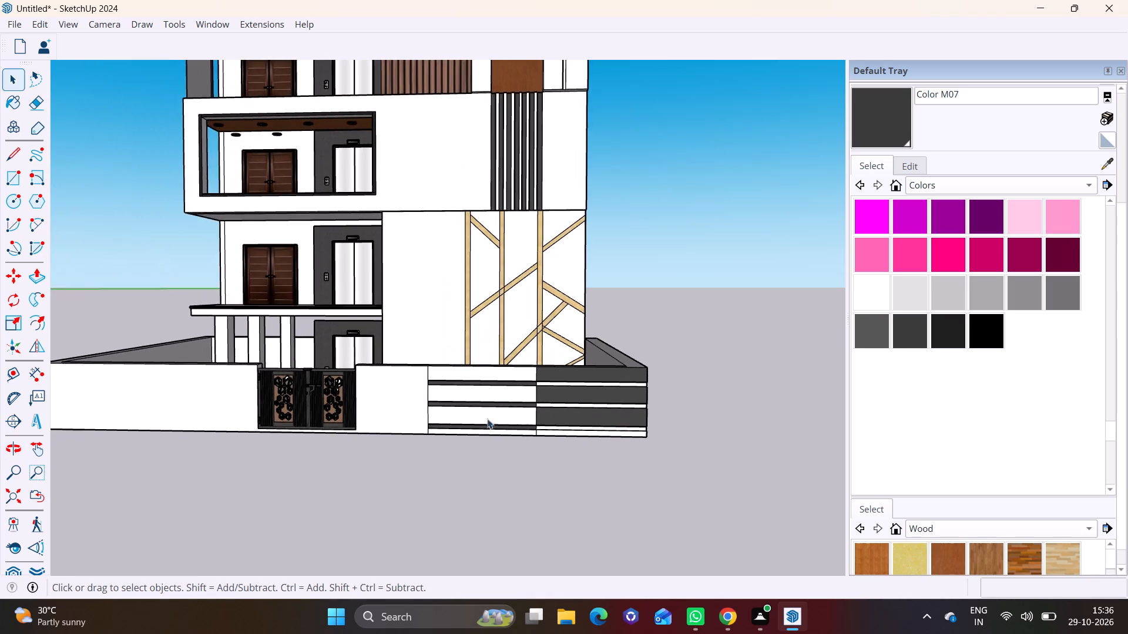
scroll(452, 419, "up", 5)
scroll(366, 385, "up", 2)
middle_click_drag(364, 355, 362, 434, "shift")
scroll(368, 331, "down", 1)
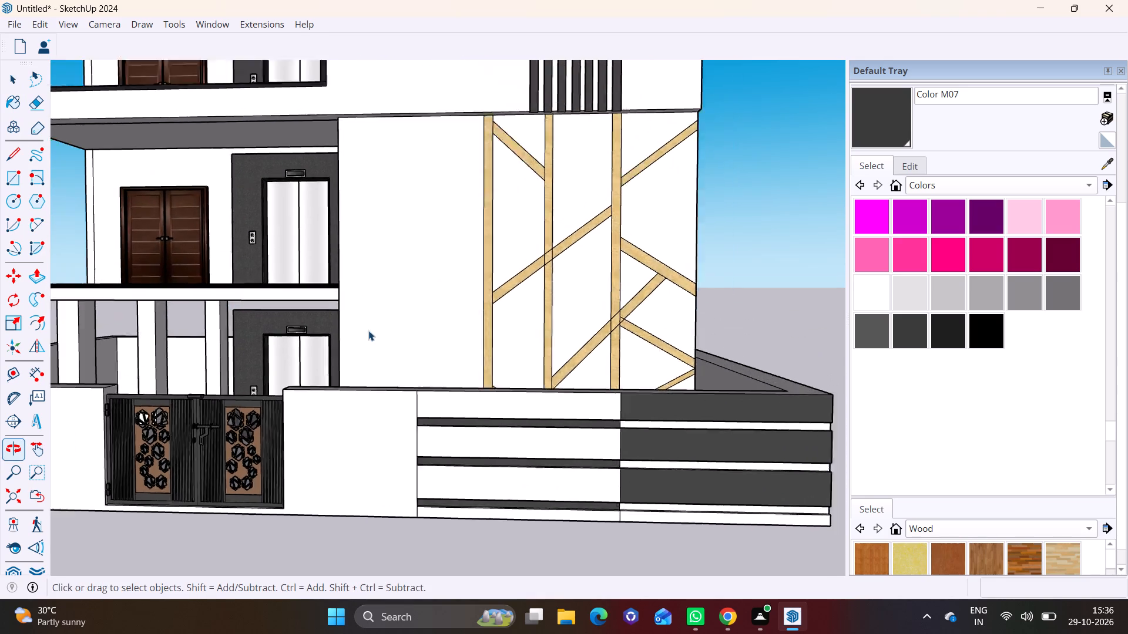
scroll(368, 331, "down", 9)
left_click(360, 126)
left_click(392, 117)
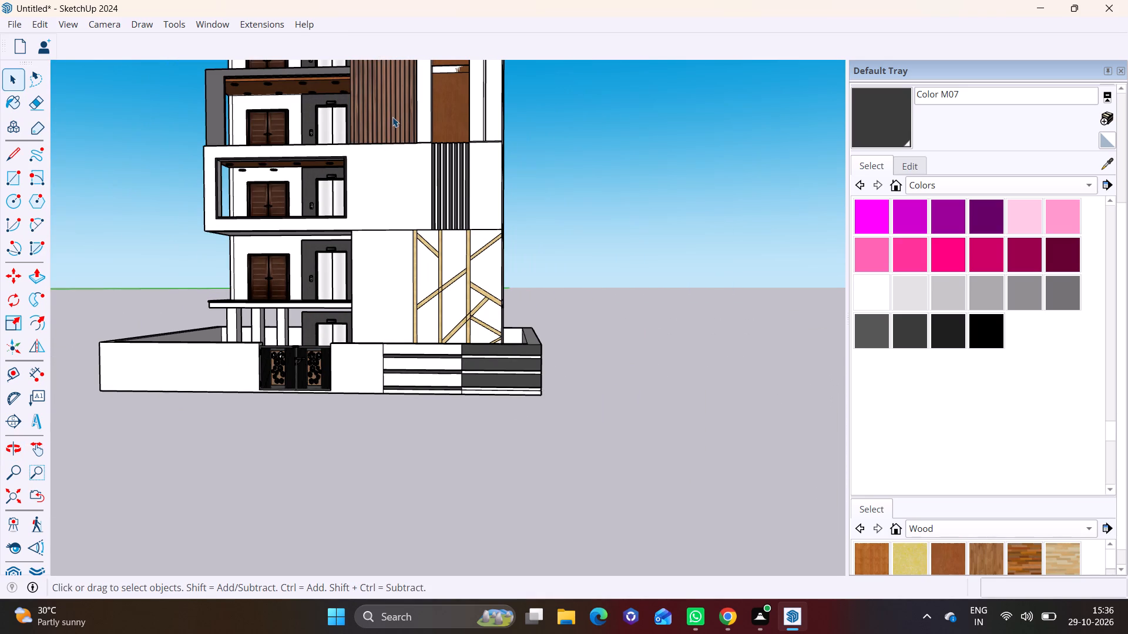
middle_click_drag(392, 117, 395, 316, "shift")
triple_click(383, 269)
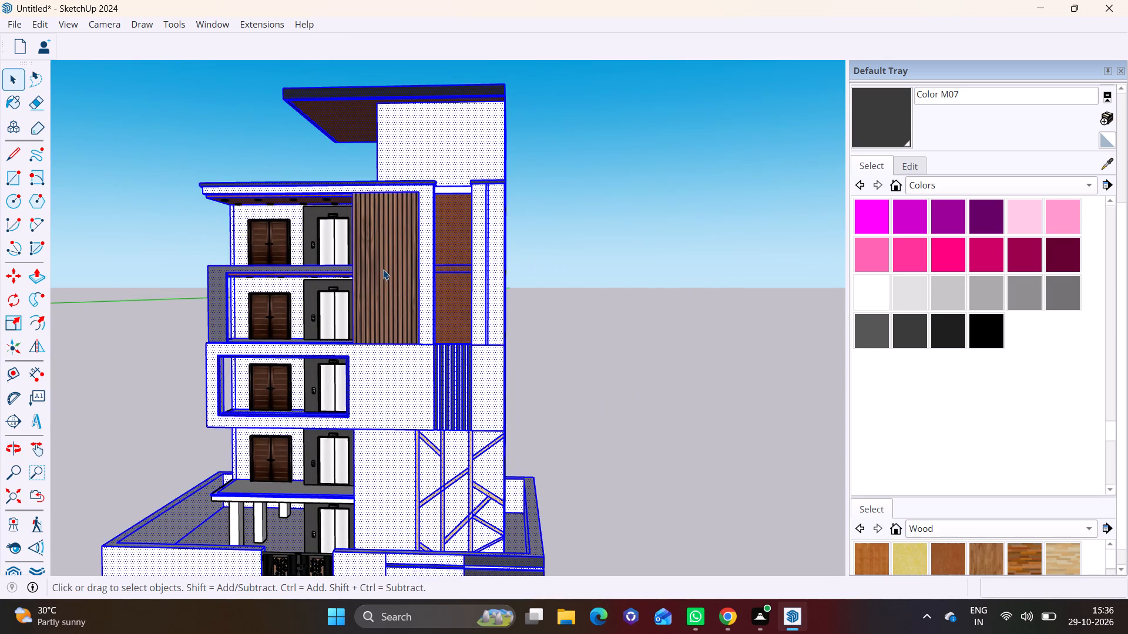
left_click(382, 269)
scroll(496, 427, "down", 3)
middle_click_drag(467, 455, 421, 336, "shift")
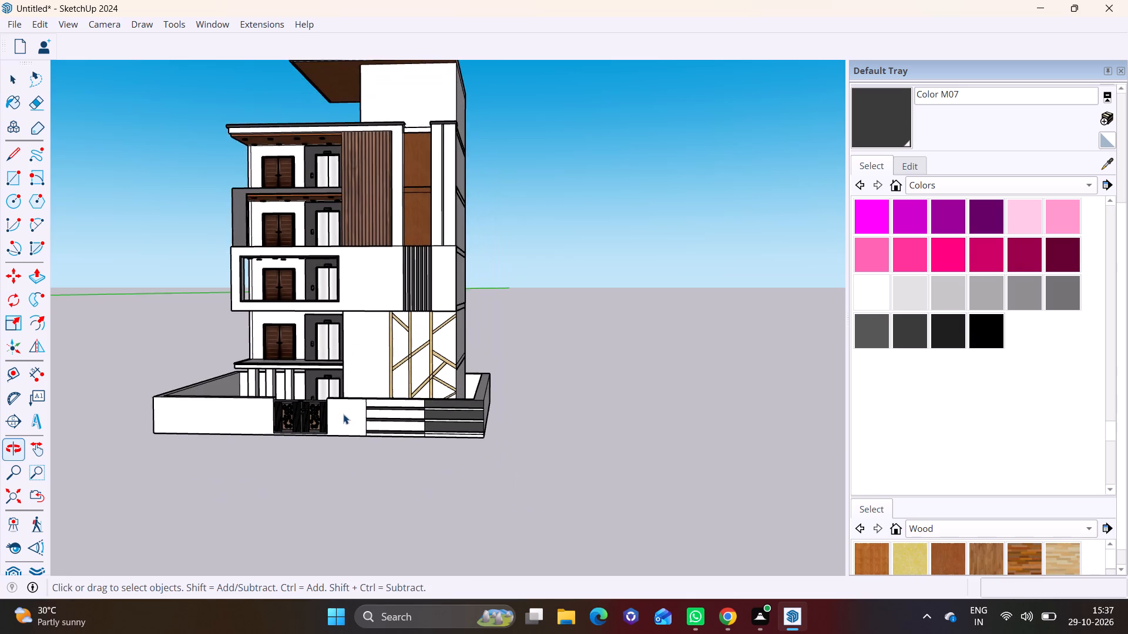
scroll(343, 416, "up", 15)
middle_click_drag(337, 413, 310, 405, "shift")
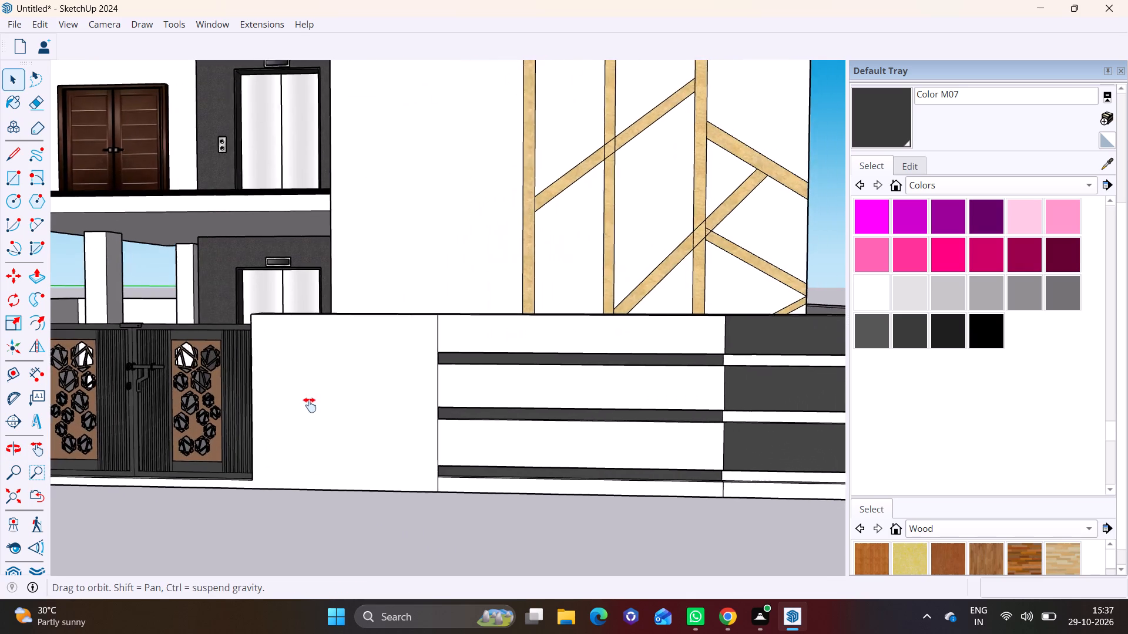
middle_click_drag(310, 405, 446, 396, "shift")
scroll(187, 391, "down", 2)
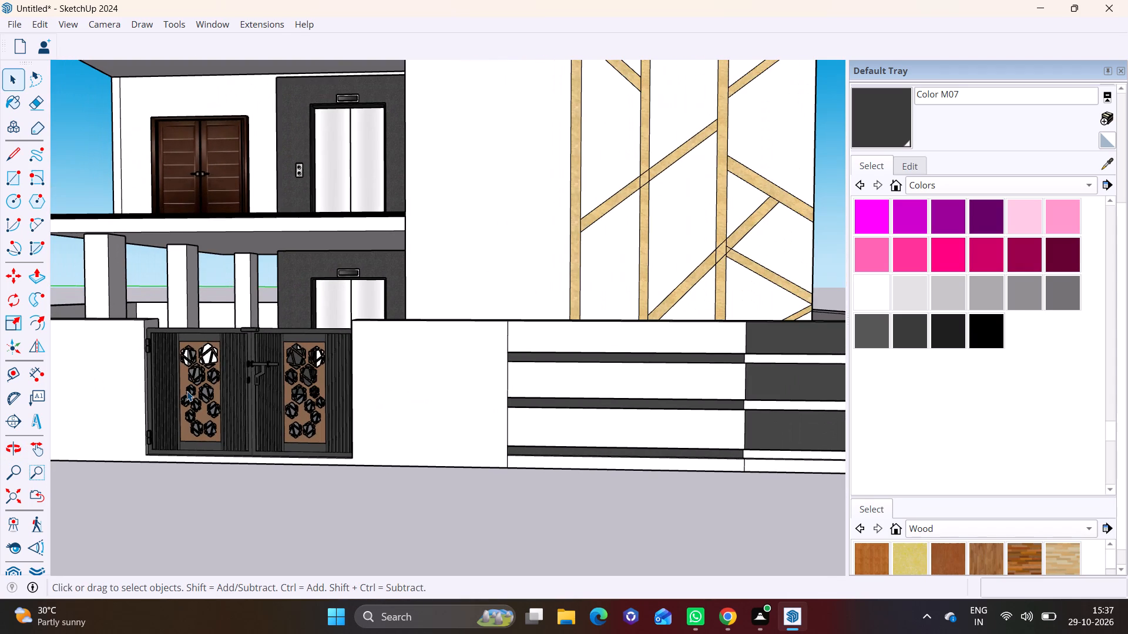
middle_click_drag(231, 402, 381, 395)
scroll(178, 387, "down", 3)
middle_click_drag(172, 399, 435, 387, "shift")
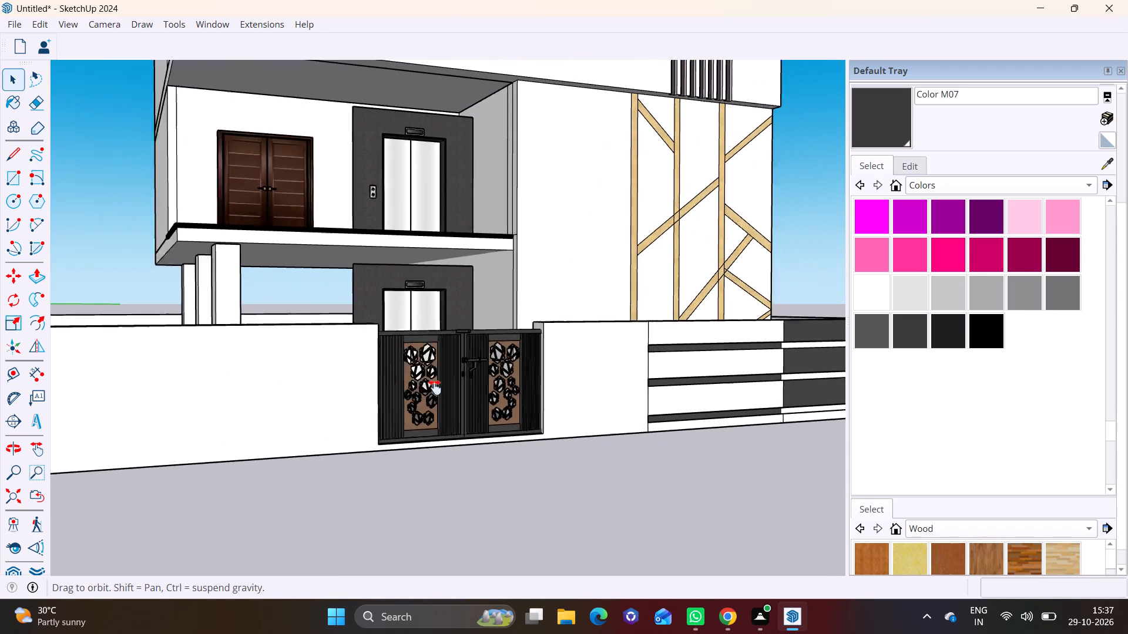
middle_click_drag(435, 387, 491, 383, "shift")
middle_click_drag(475, 439, 393, 456)
scroll(356, 410, "down", 7)
middle_click_drag(351, 437, 325, 427, "shift")
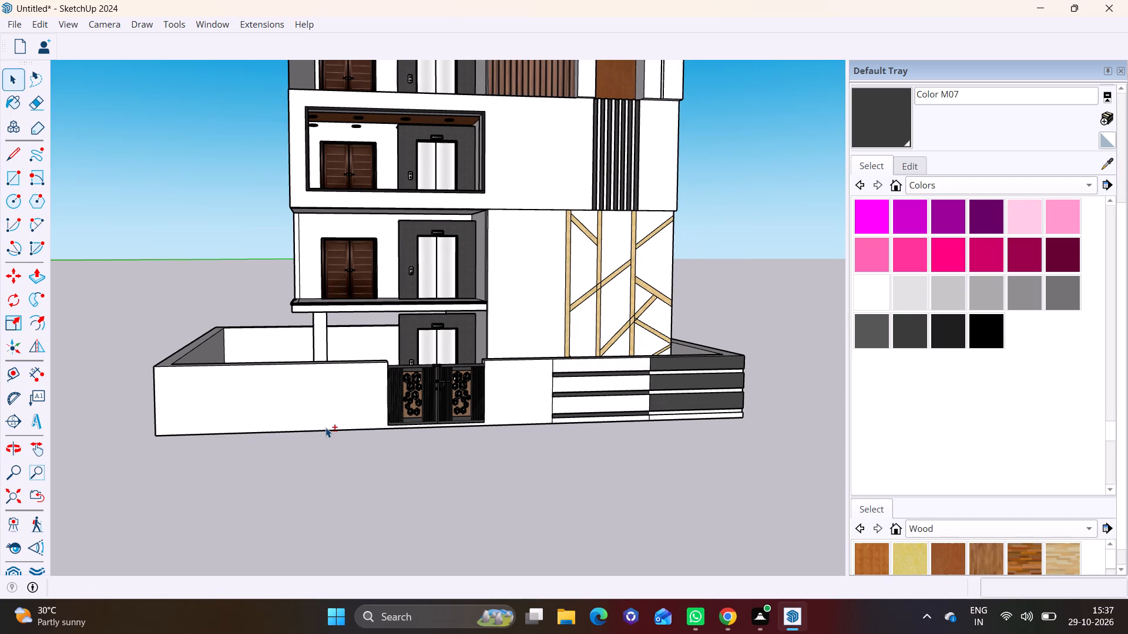
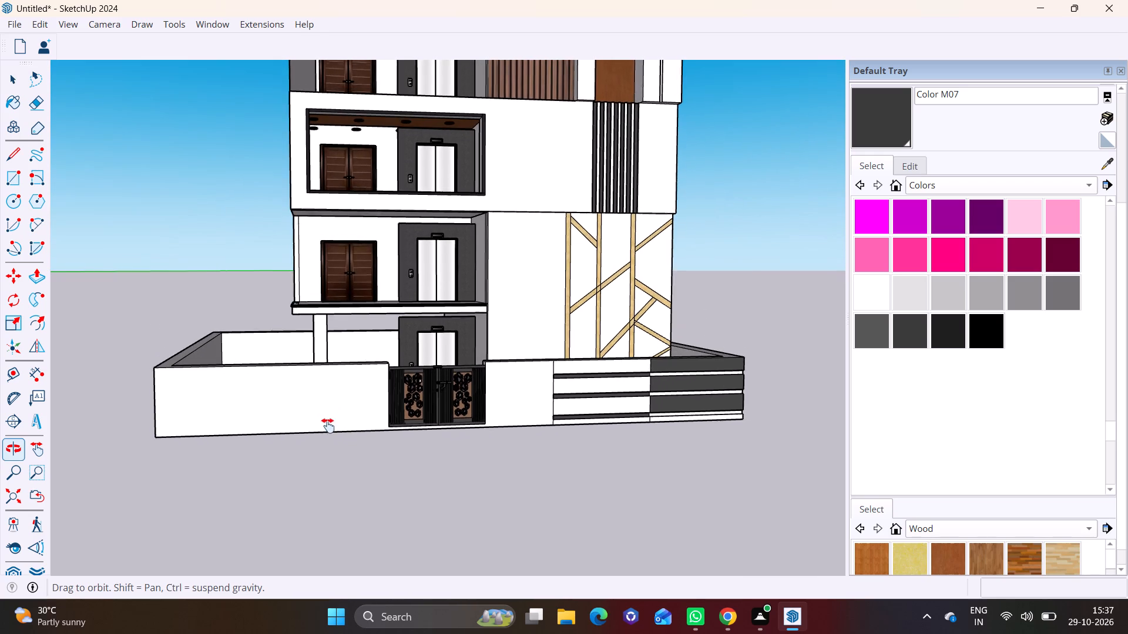
Push/Pull the inner face of the side boundary wall beside the columns about 7' 11 1/2" toward the building.
scroll(316, 437, "down", 1)
middle_click_drag(311, 436, 274, 448, "shift")
middle_click_drag(250, 407, 254, 532)
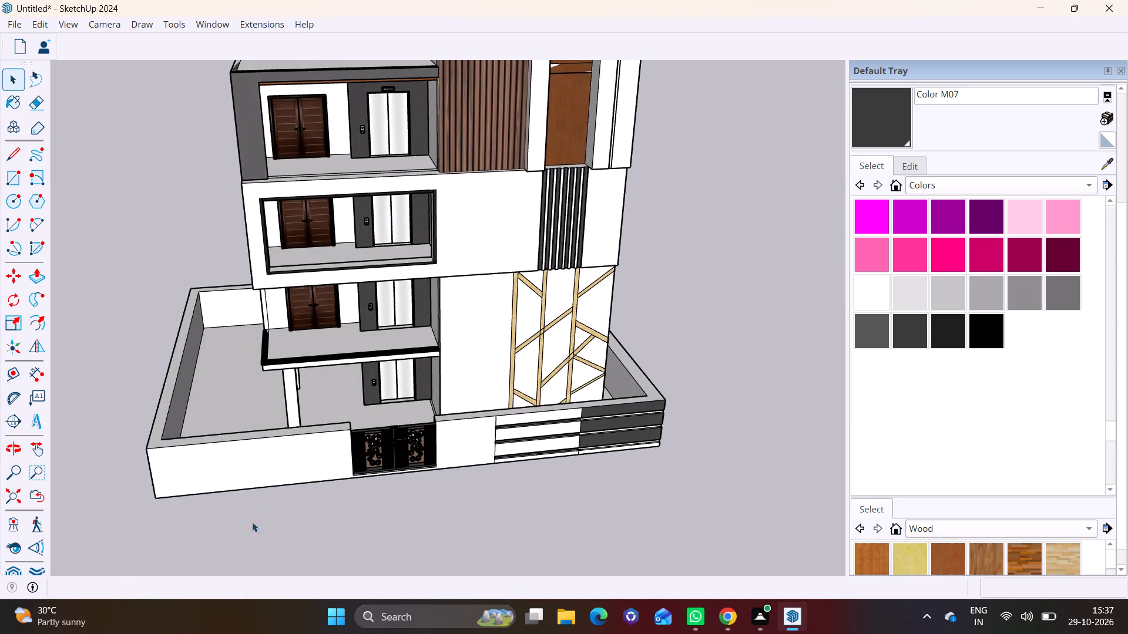
scroll(213, 426, "down", 2)
middle_click_drag(206, 426, 196, 421)
scroll(207, 415, "up", 6)
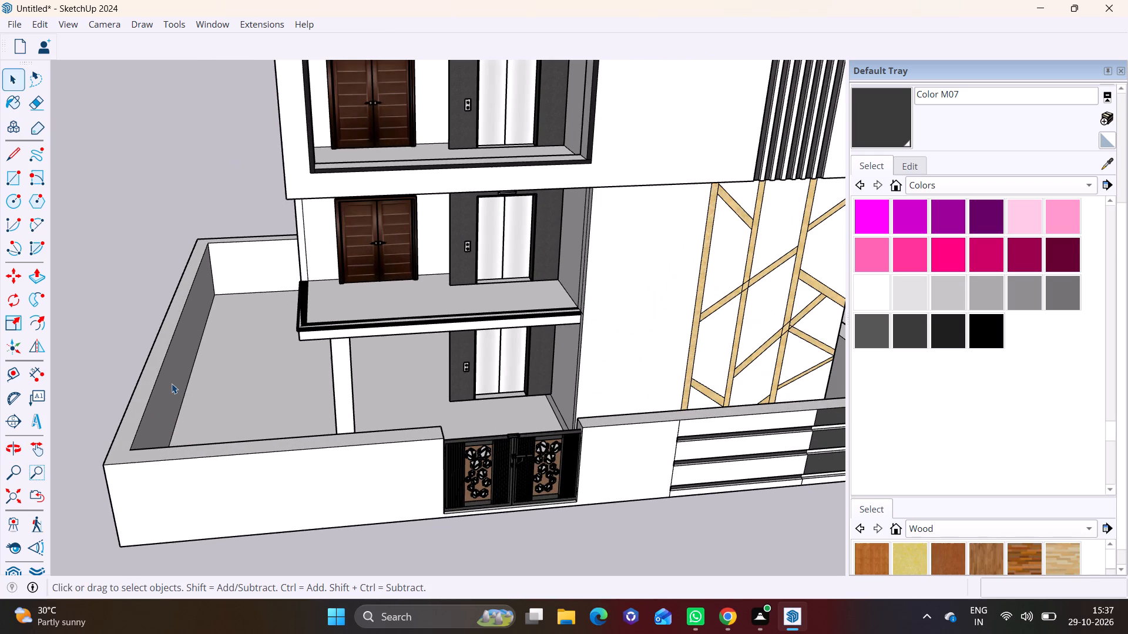
left_click(172, 383)
left_click(31, 279)
left_click(176, 369)
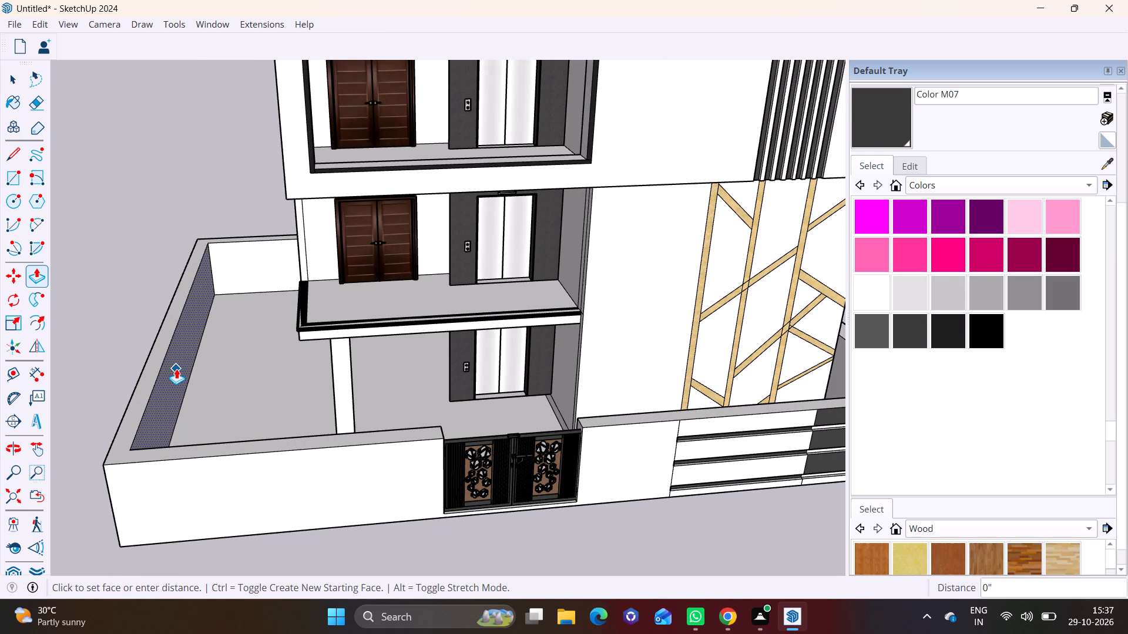
left_click(270, 364)
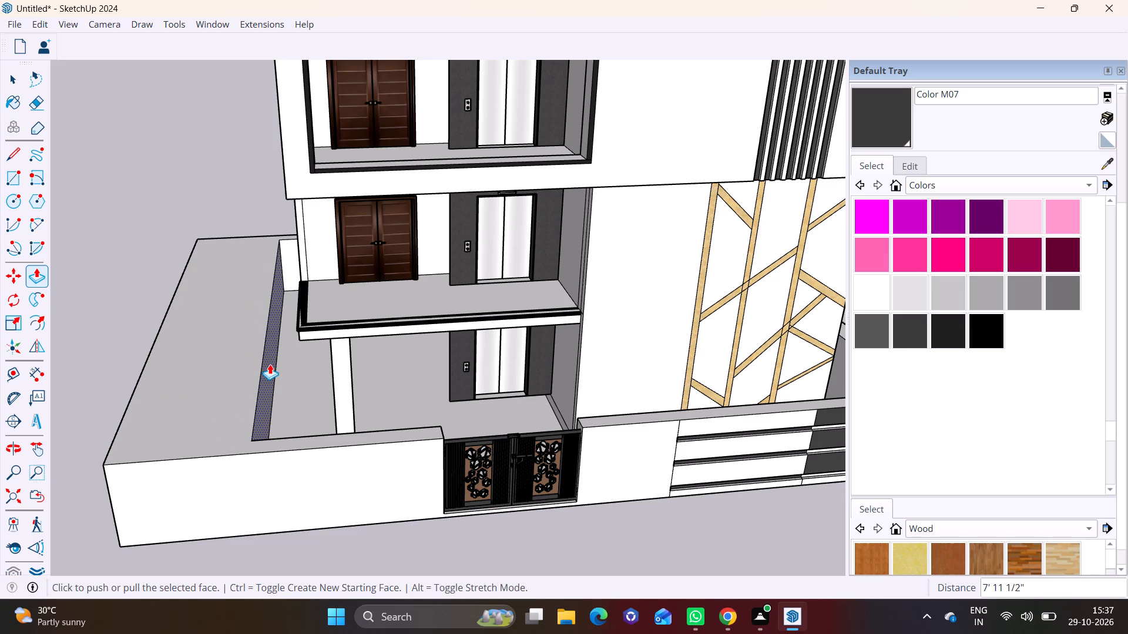
Push the outer face of the same side boundary wall inward about 8' 5", thinning the wall again.
middle_click_drag(190, 375, 378, 308)
key("space")
left_click(166, 482)
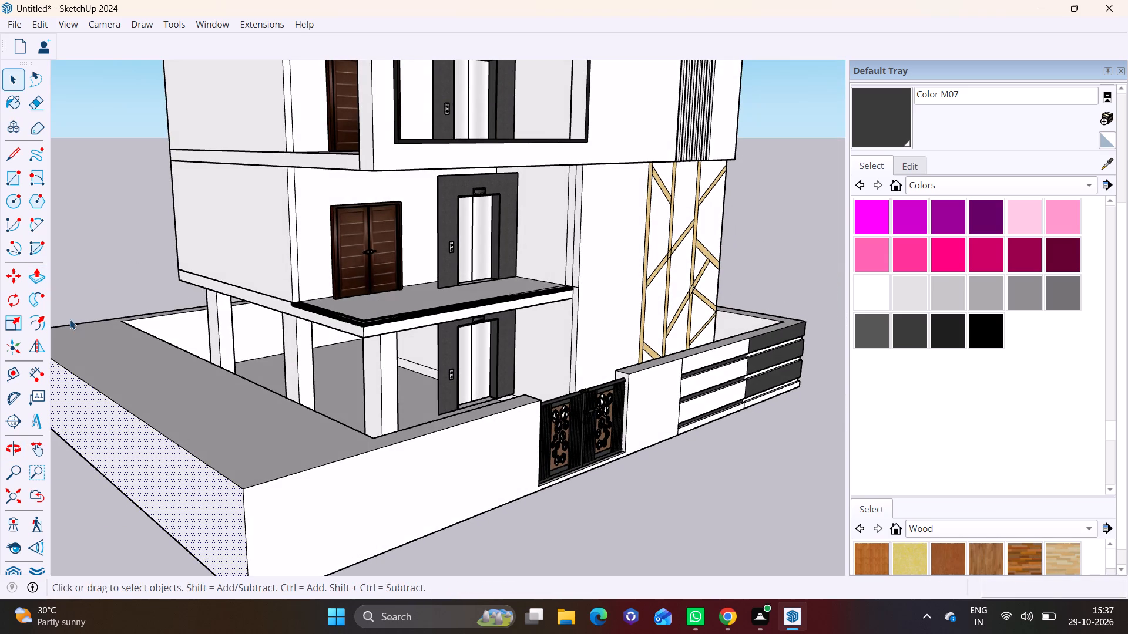
left_click(39, 270)
left_click(186, 493)
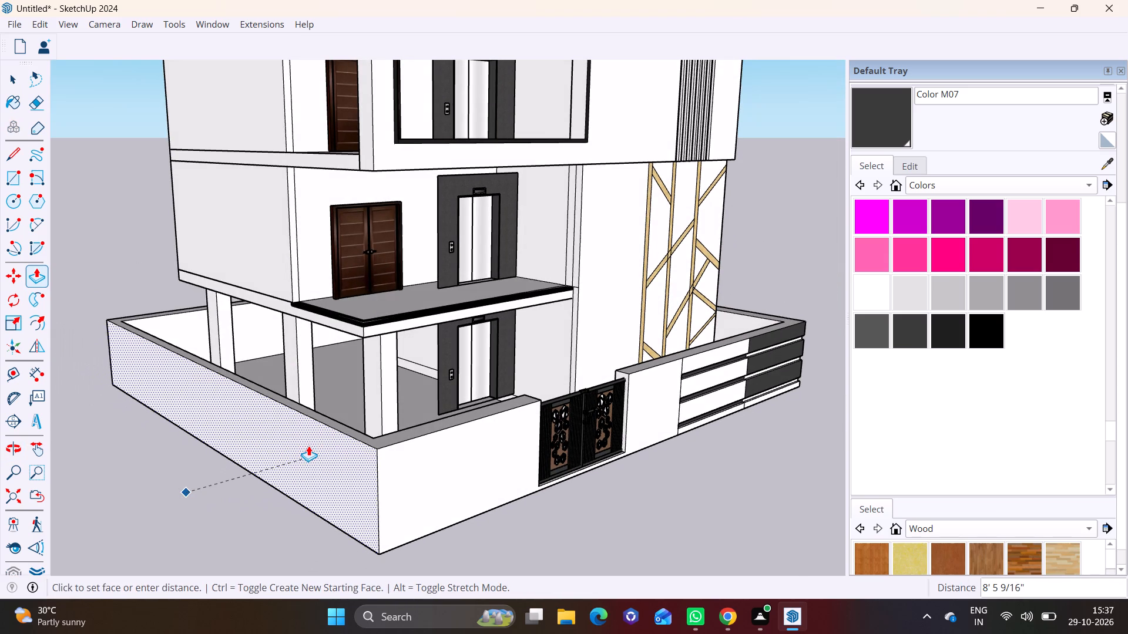
left_click(308, 446)
key("space")
left_click(497, 540)
Examine the narrowed boundary enclosure, gate and front wall against the building's facade.
middle_click_drag(502, 521, 276, 481)
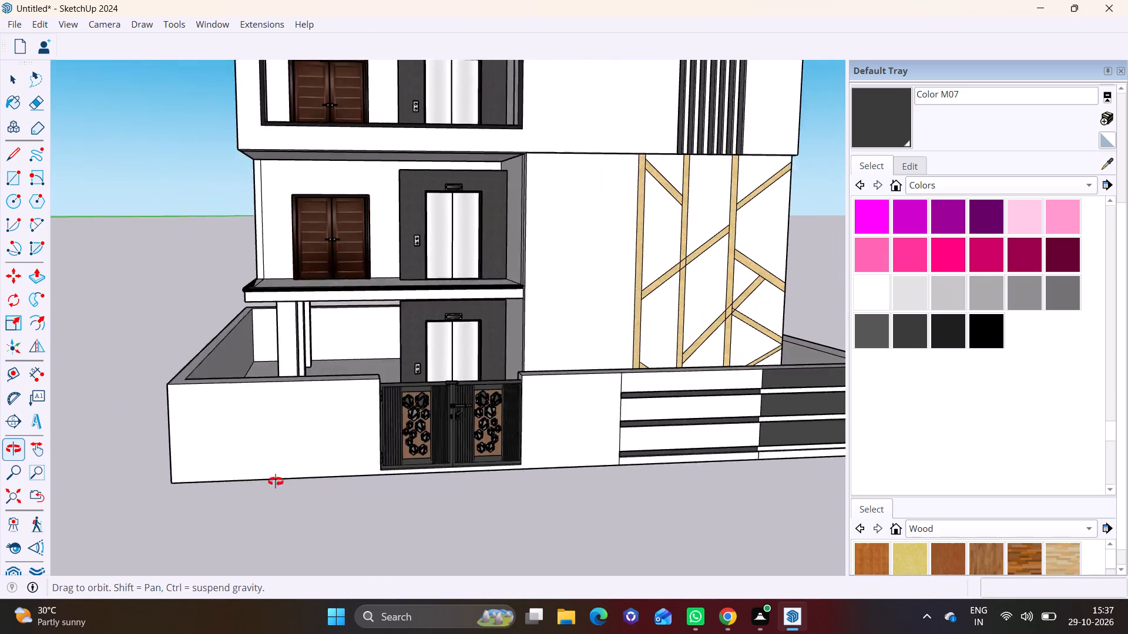
middle_click_drag(276, 481, 237, 466)
scroll(237, 466, "down", 2)
middle_click_drag(276, 426, 364, 517)
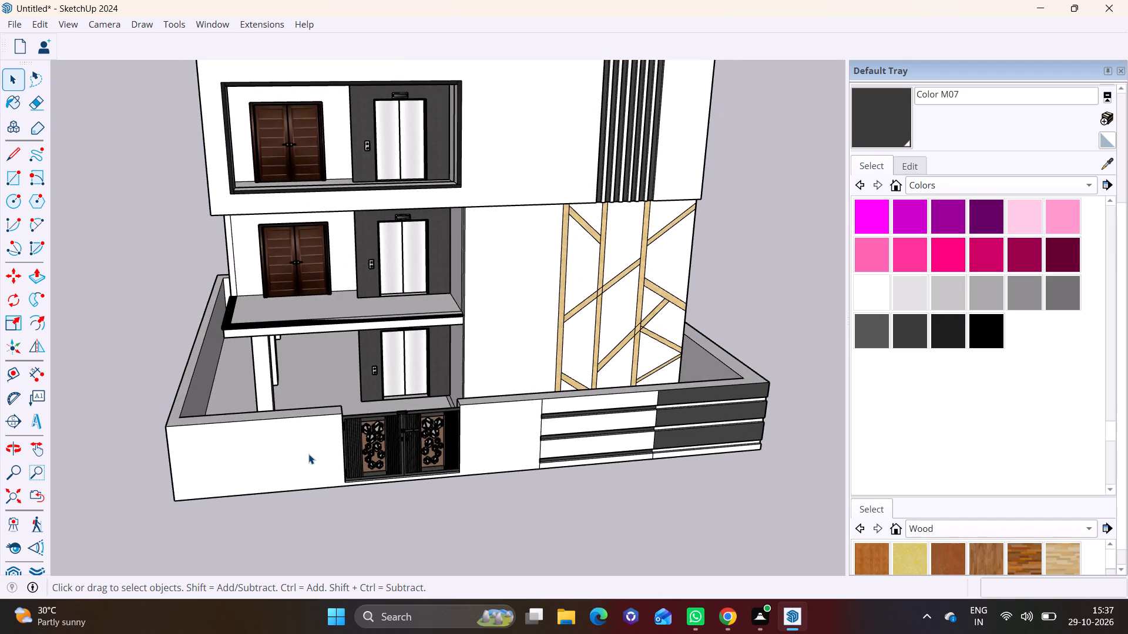
scroll(308, 454, "down", 2)
middle_click_drag(310, 453, 286, 528, "shift")
scroll(286, 528, "down", 1)
middle_click_drag(271, 524, 258, 462)
scroll(238, 497, "up", 2)
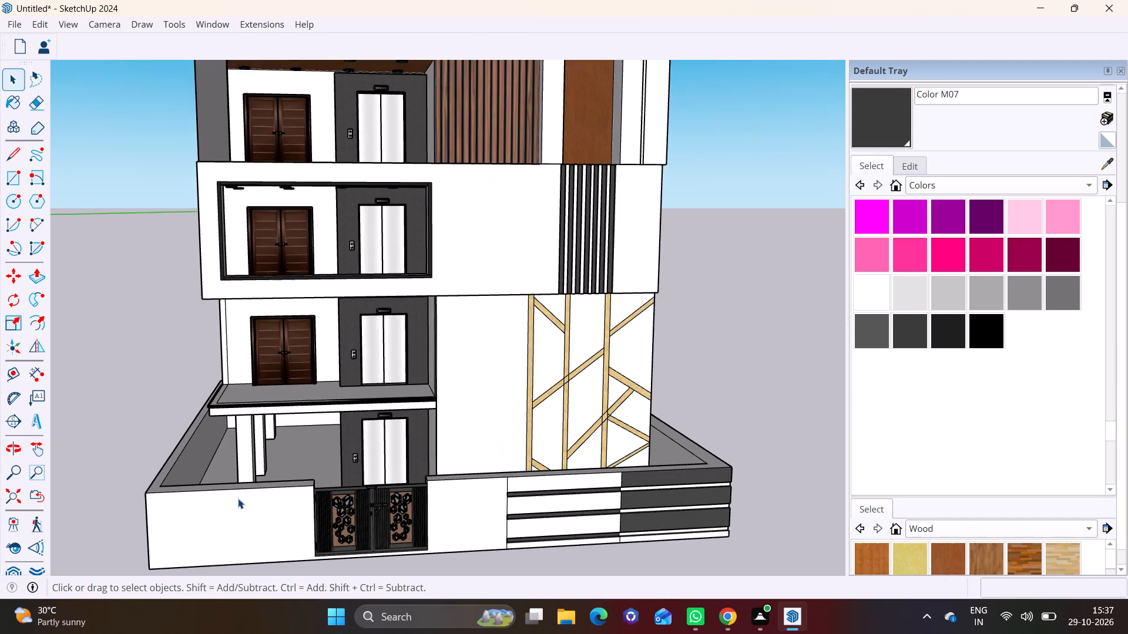
scroll(238, 498, "up", 1)
middle_click_drag(246, 502, 324, 423, "shift")
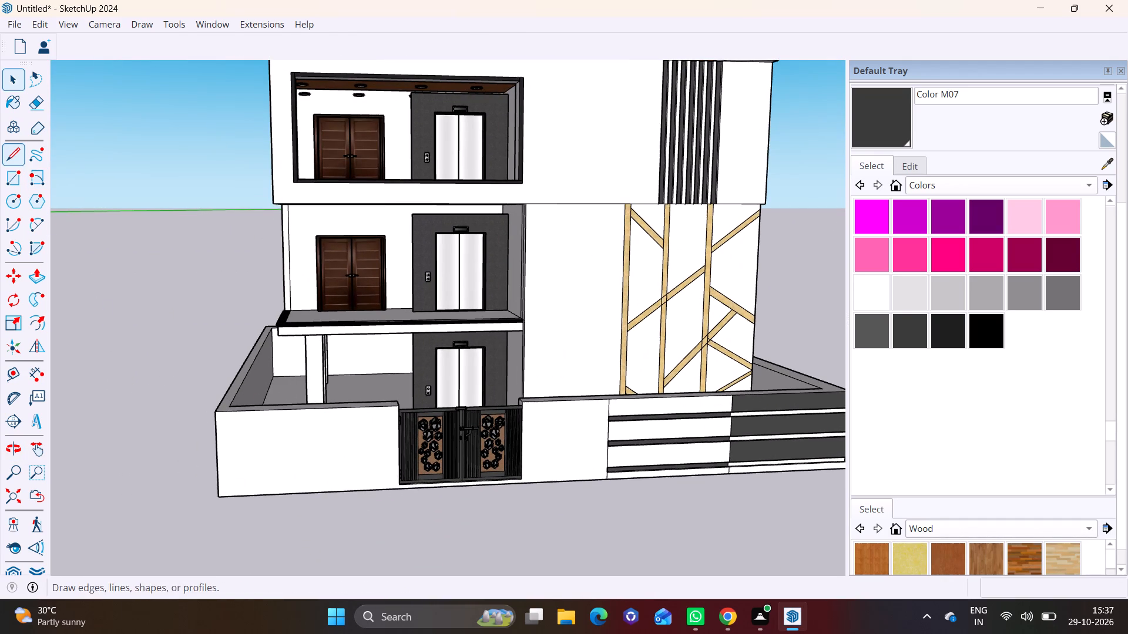
Draw two full-height vertical lines about 6' 8" long on the plain column-side front wall, dividing it into three panels.
left_click(17, 151)
middle_click_drag(200, 360, 197, 343)
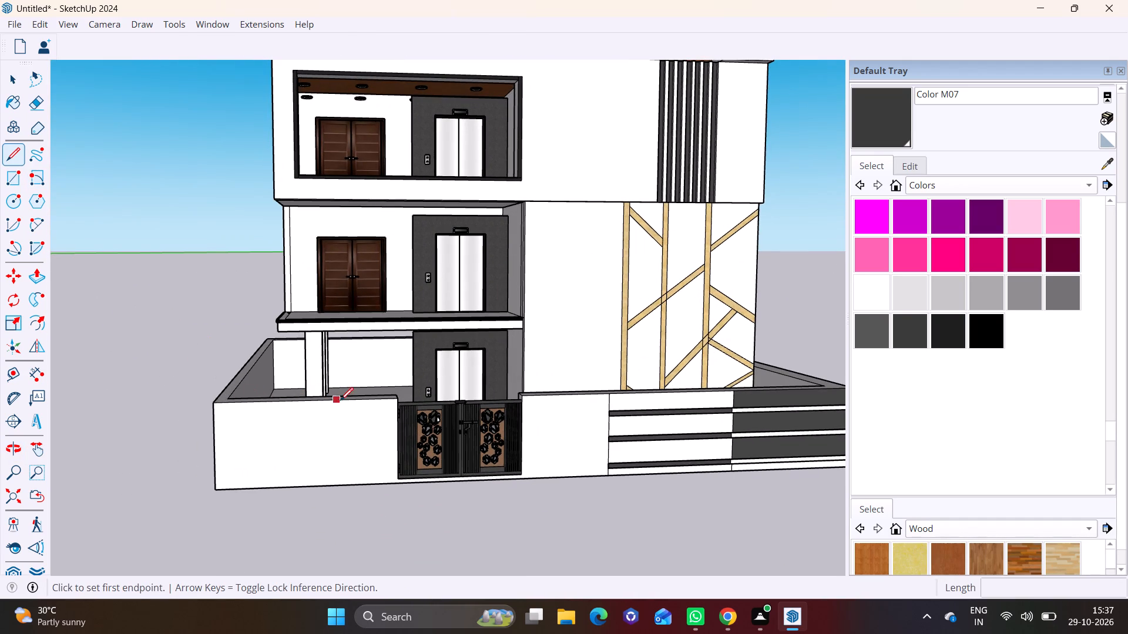
left_click(347, 402)
left_click(352, 488)
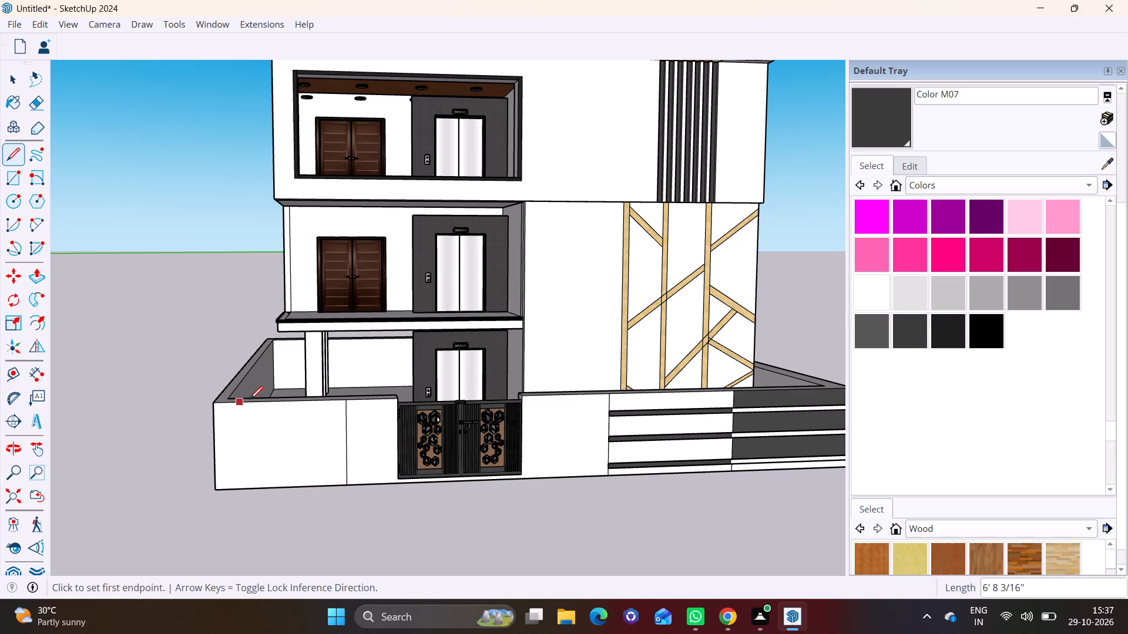
left_click(266, 402)
left_click(272, 488)
key("space")
left_click(317, 520)
scroll(331, 507, "down", 2)
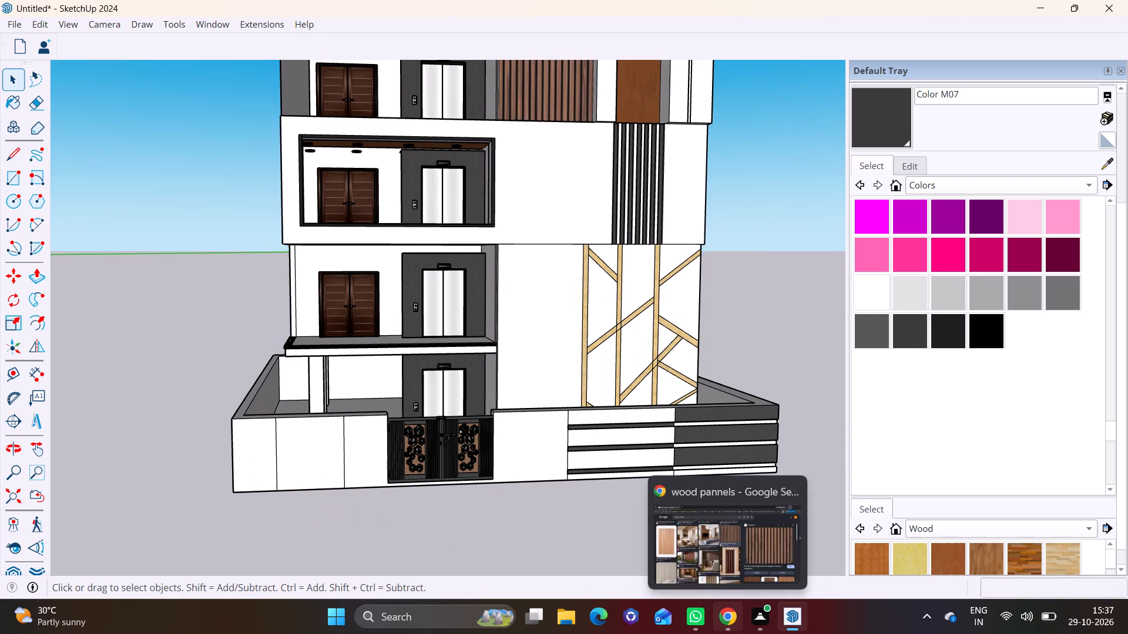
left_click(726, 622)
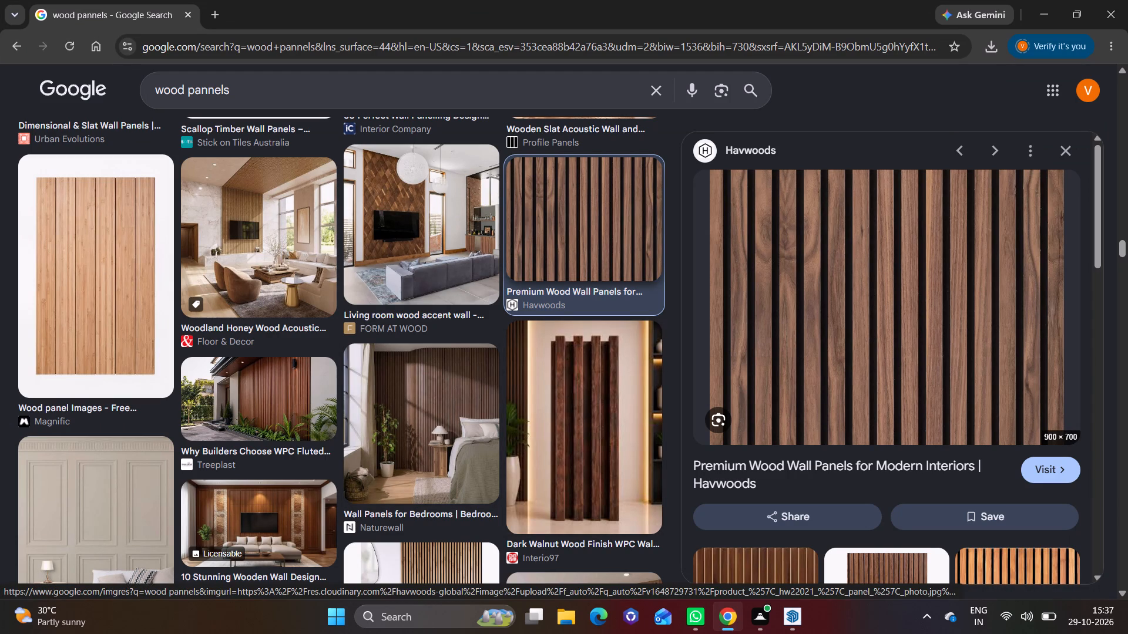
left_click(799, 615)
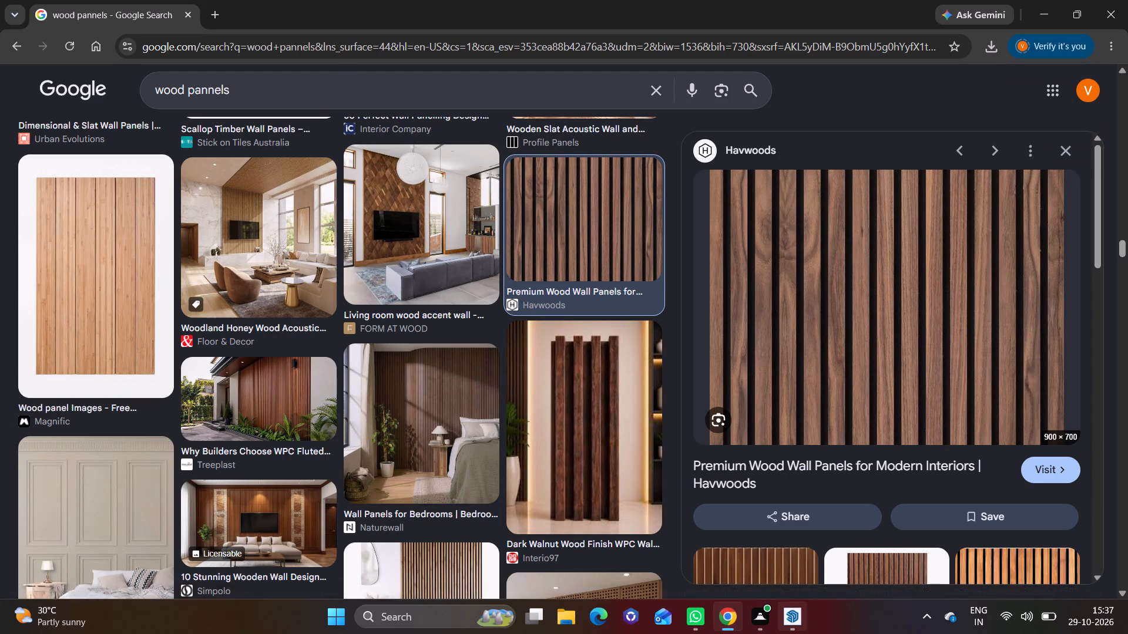
Import the wood JPG as an image and fit it over the middle panel of the column-side front wall.
left_click(14, 25)
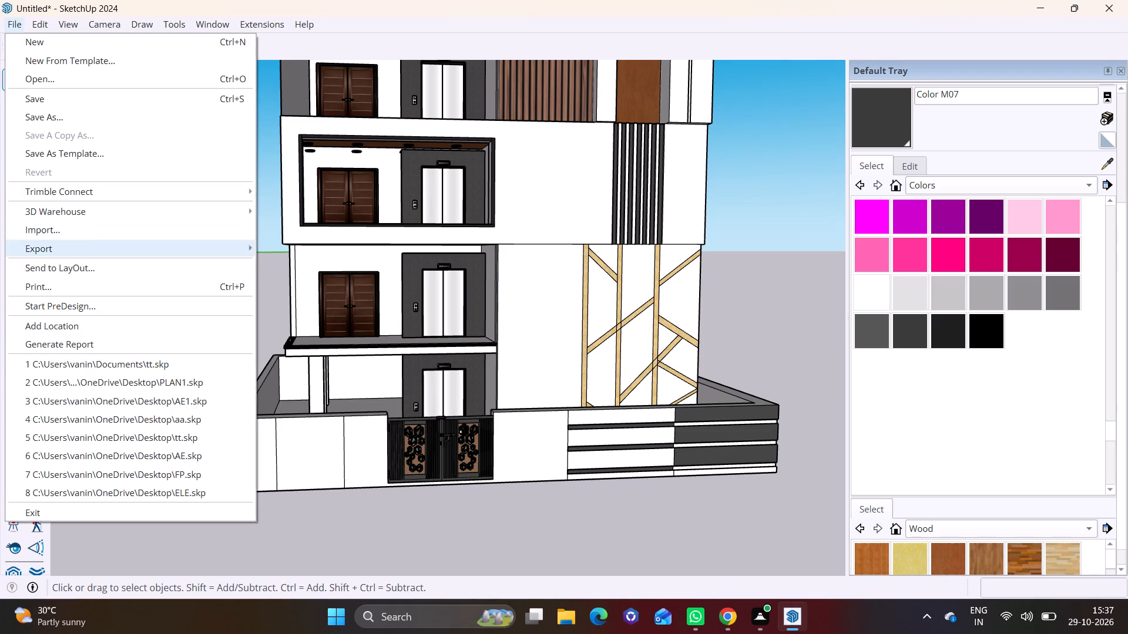
left_click(80, 228)
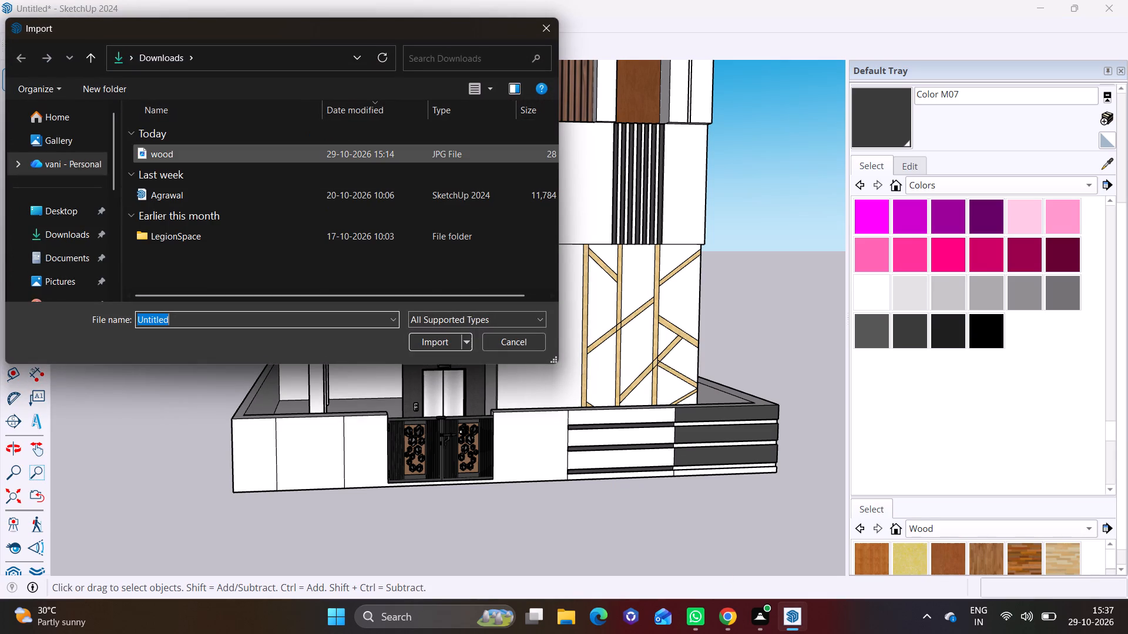
left_click(180, 149)
left_click(437, 391)
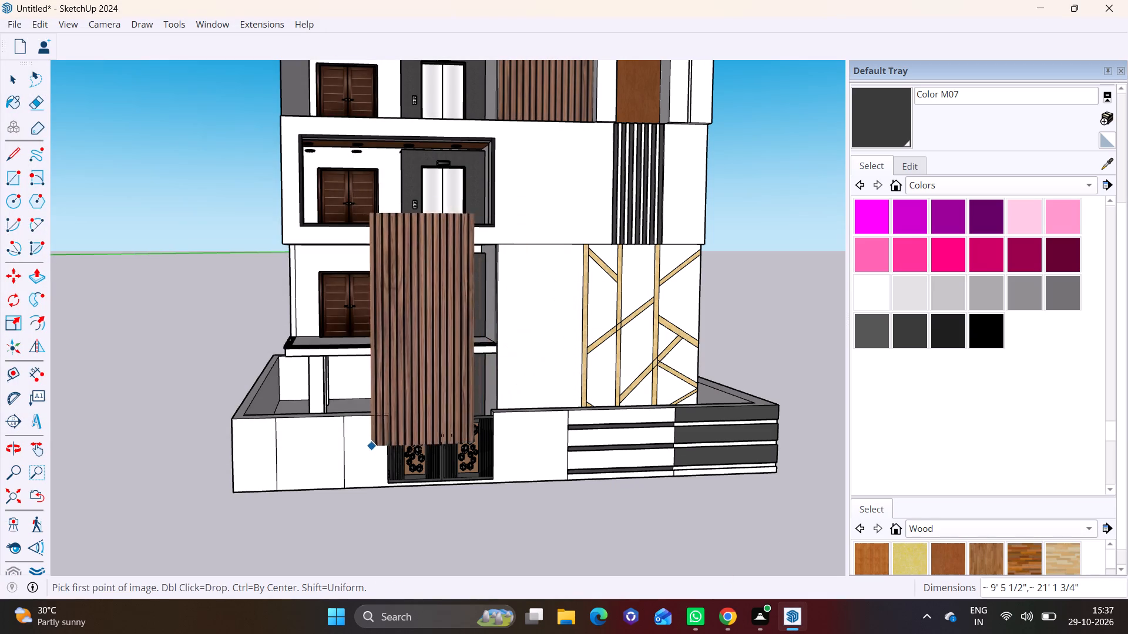
left_click(278, 487)
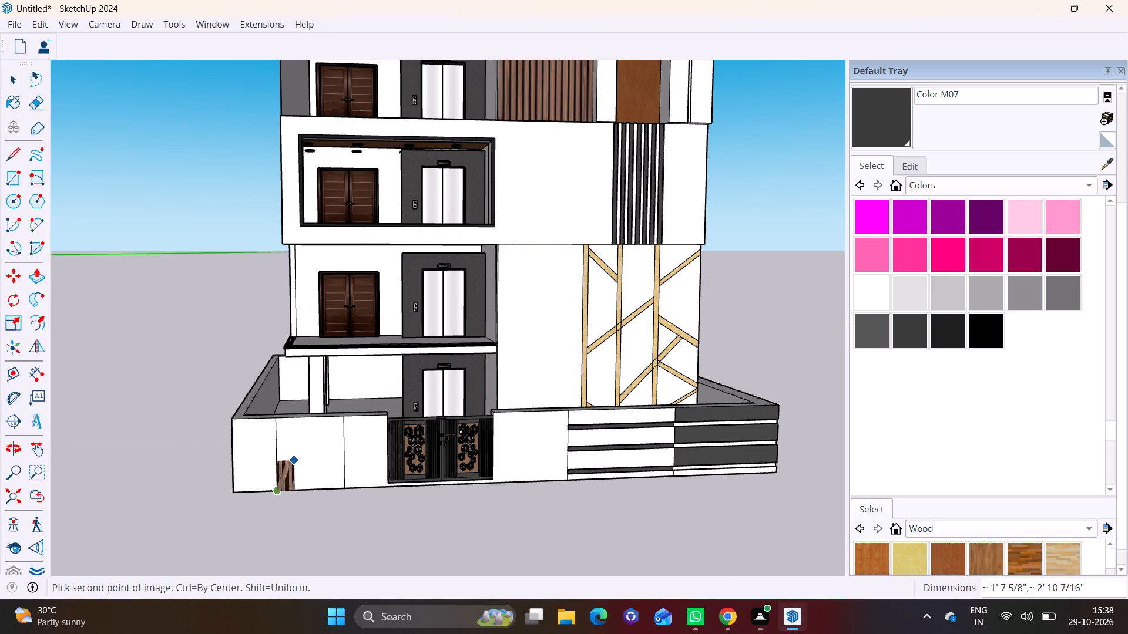
left_click(343, 415)
scroll(315, 450, "up", 2)
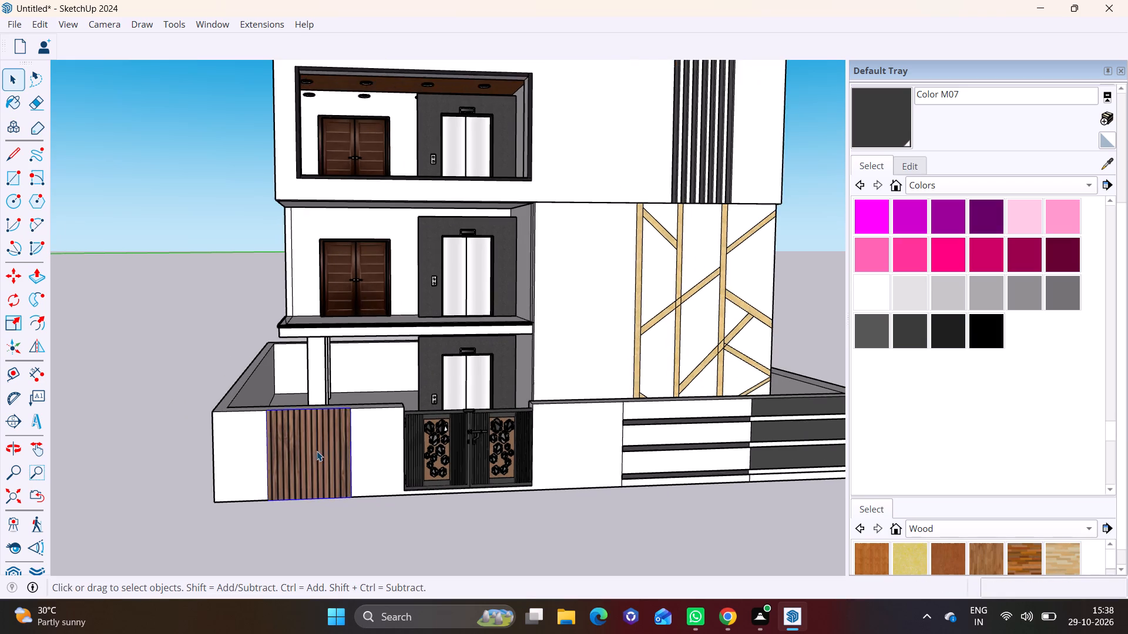
scroll(317, 451, "up", 1)
scroll(500, 447, "down", 2)
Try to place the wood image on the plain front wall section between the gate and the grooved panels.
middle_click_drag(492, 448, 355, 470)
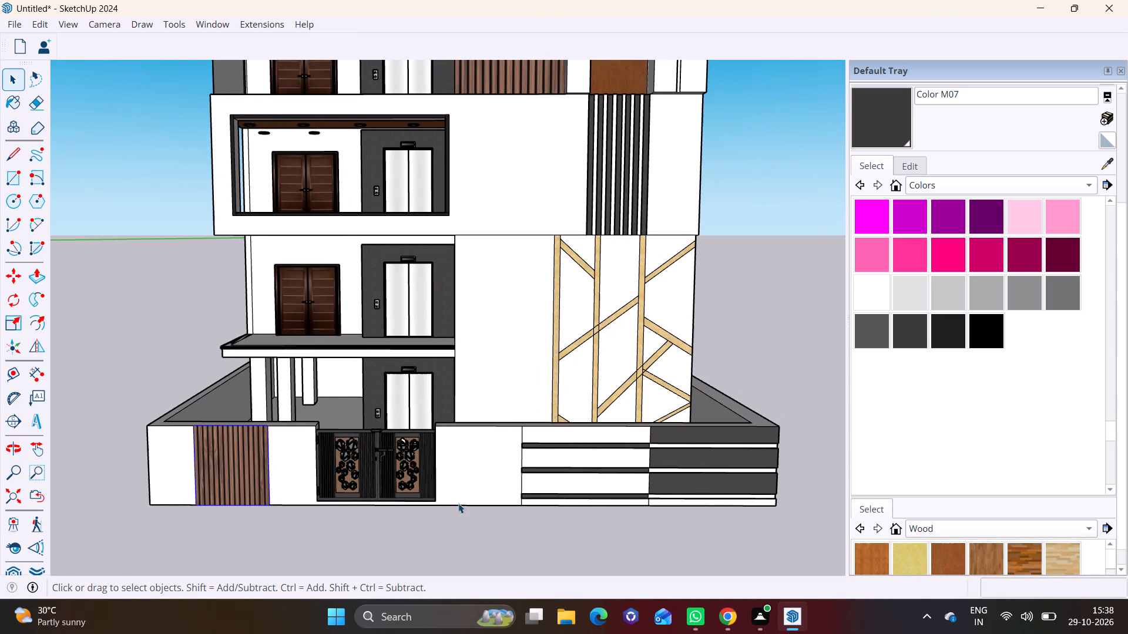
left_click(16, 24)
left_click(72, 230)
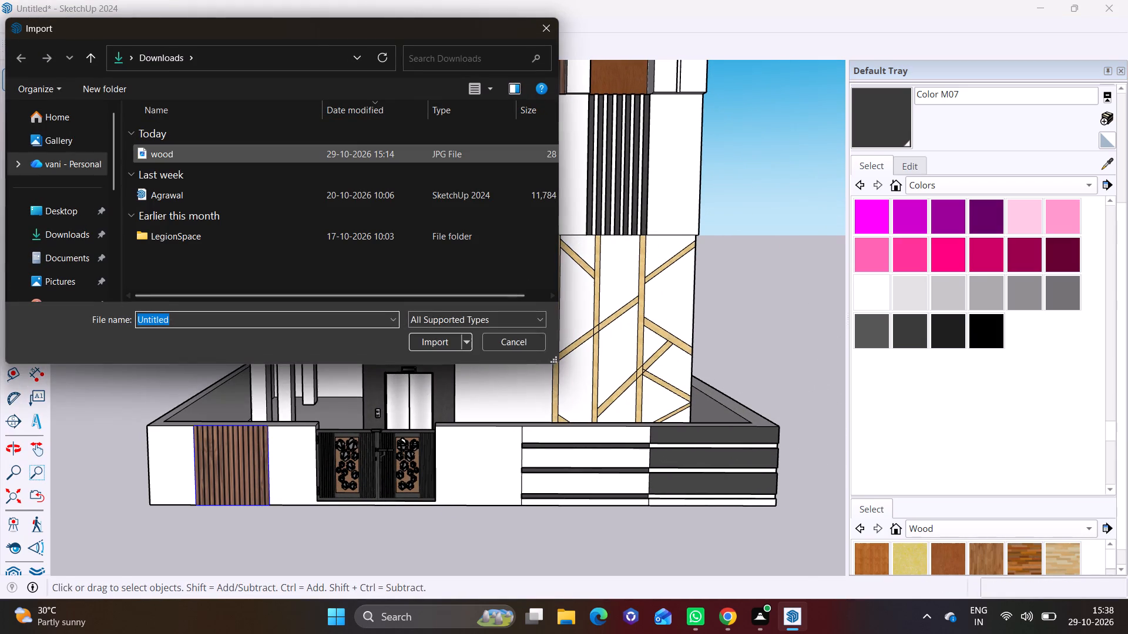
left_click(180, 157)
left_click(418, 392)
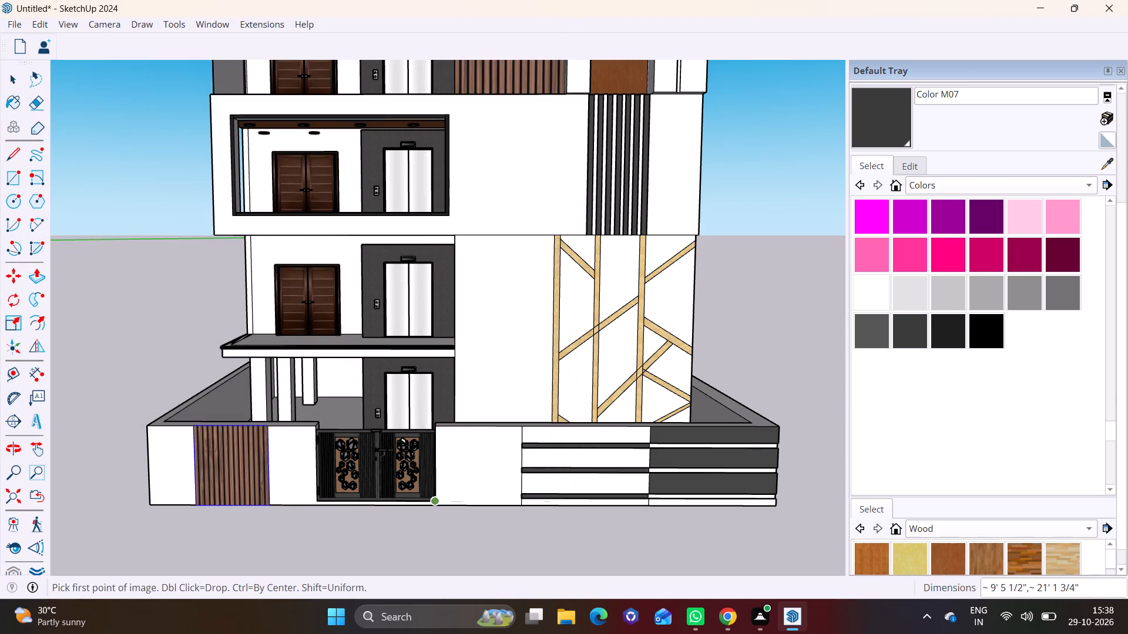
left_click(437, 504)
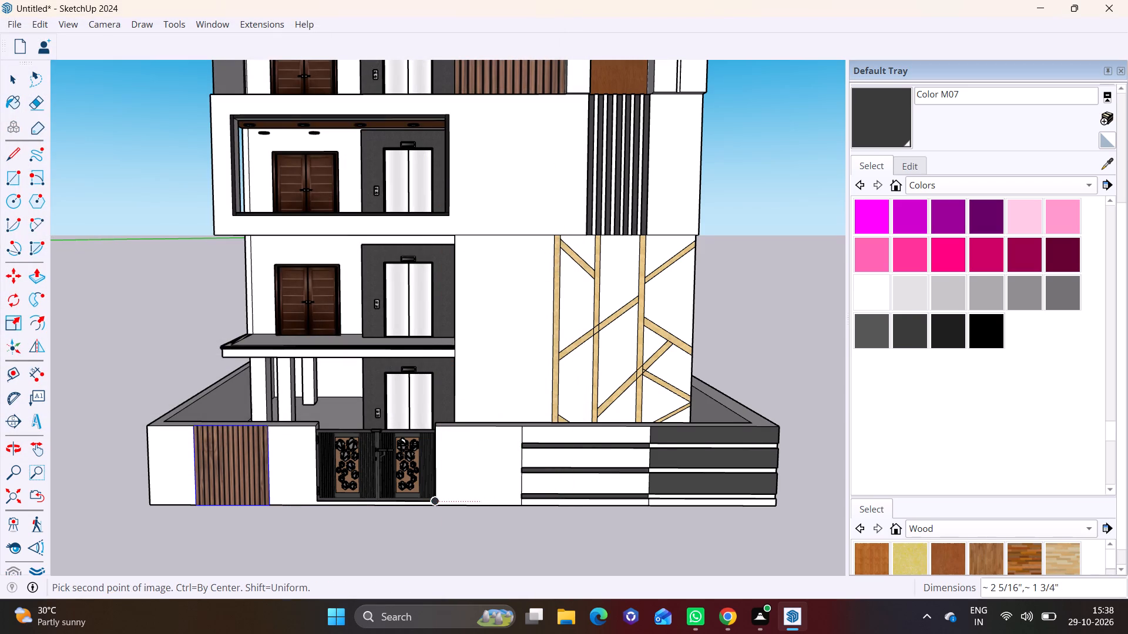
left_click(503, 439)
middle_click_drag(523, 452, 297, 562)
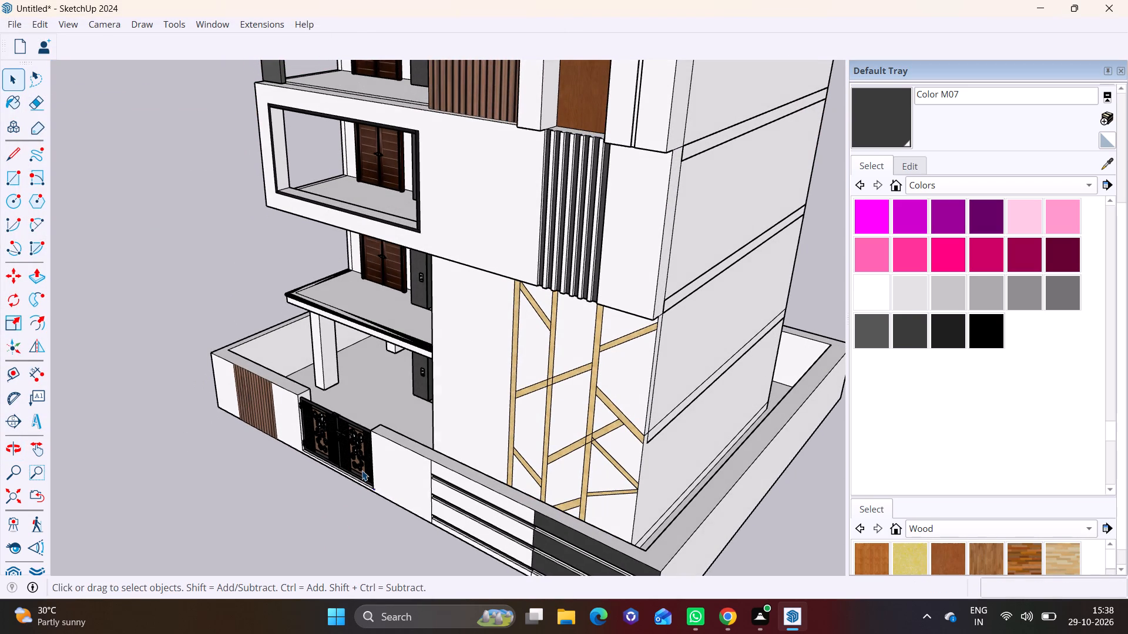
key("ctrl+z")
Import the wood image again and fit it, about 7' 1 1/2" by 6' 6", over the plain section between the gate and grooved panels.
middle_click_drag(362, 470, 562, 428)
left_click(21, 22)
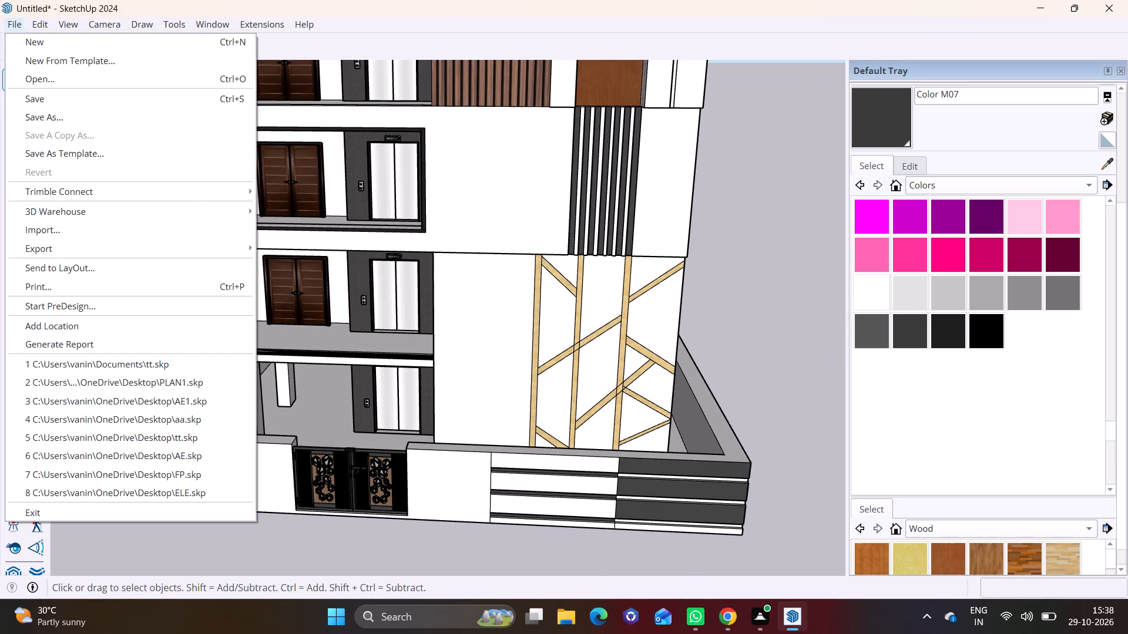
left_click(90, 227)
left_click(210, 147)
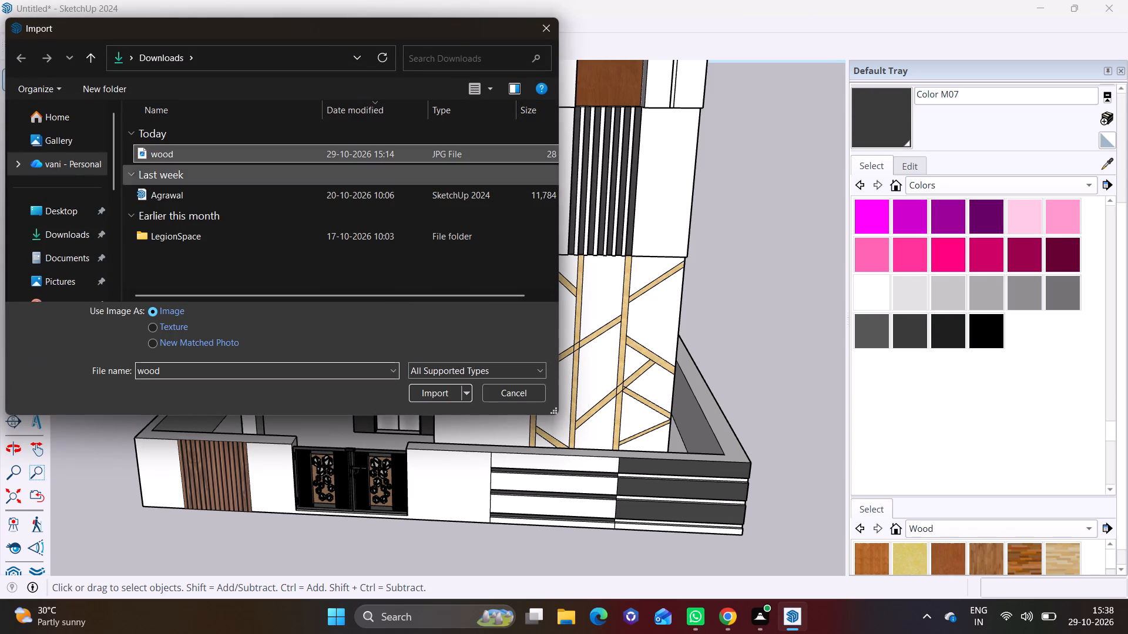
left_click(432, 390)
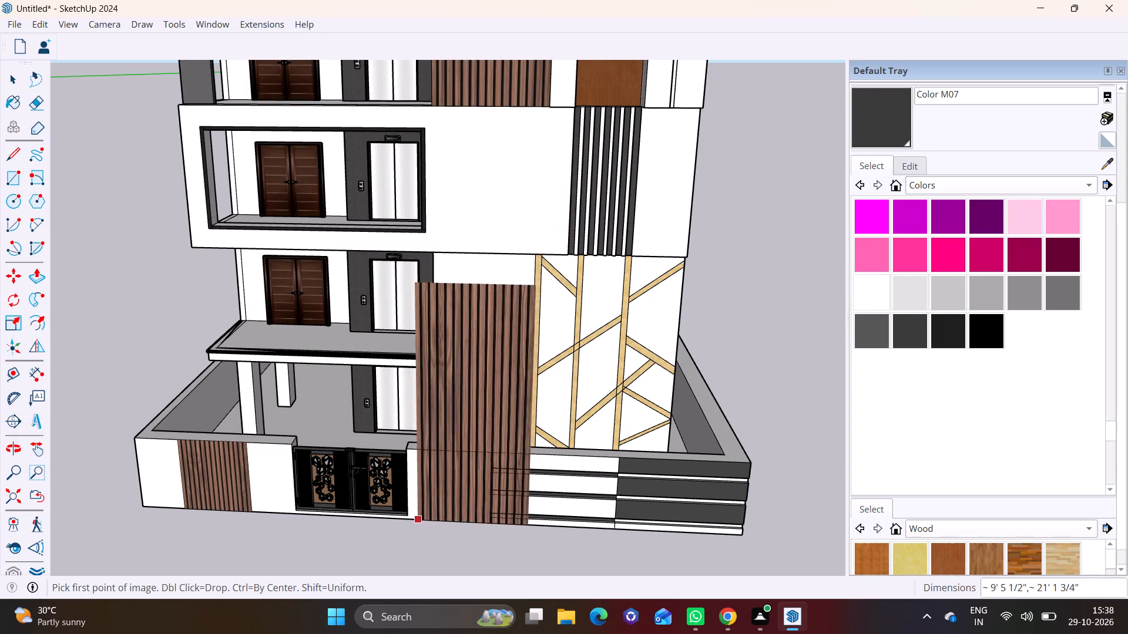
scroll(412, 517, "up", 10)
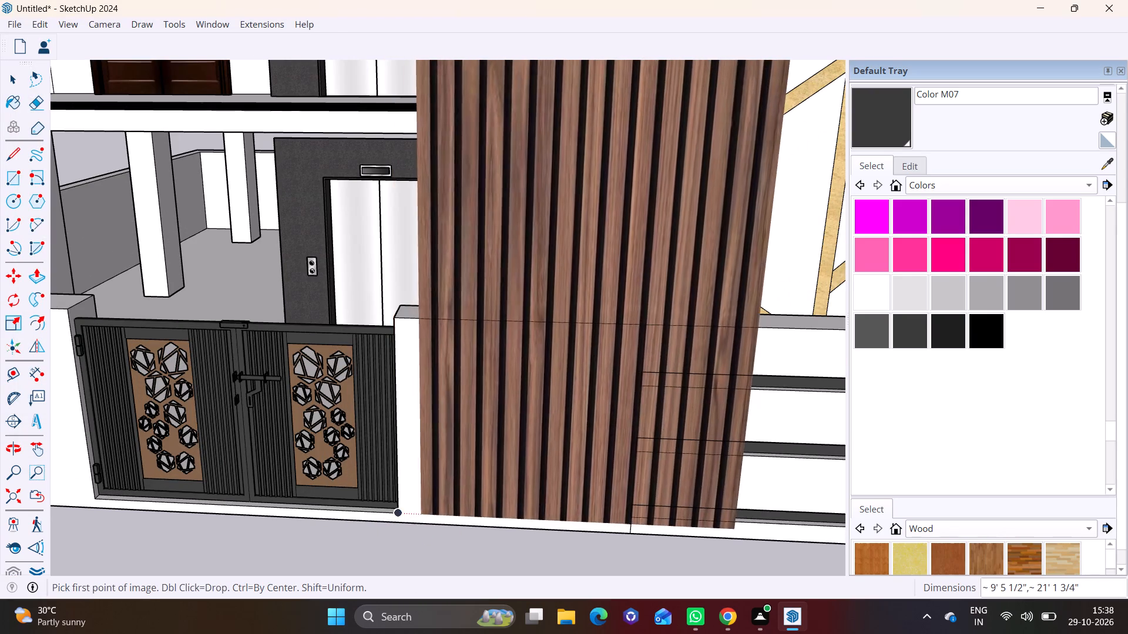
left_click(408, 518)
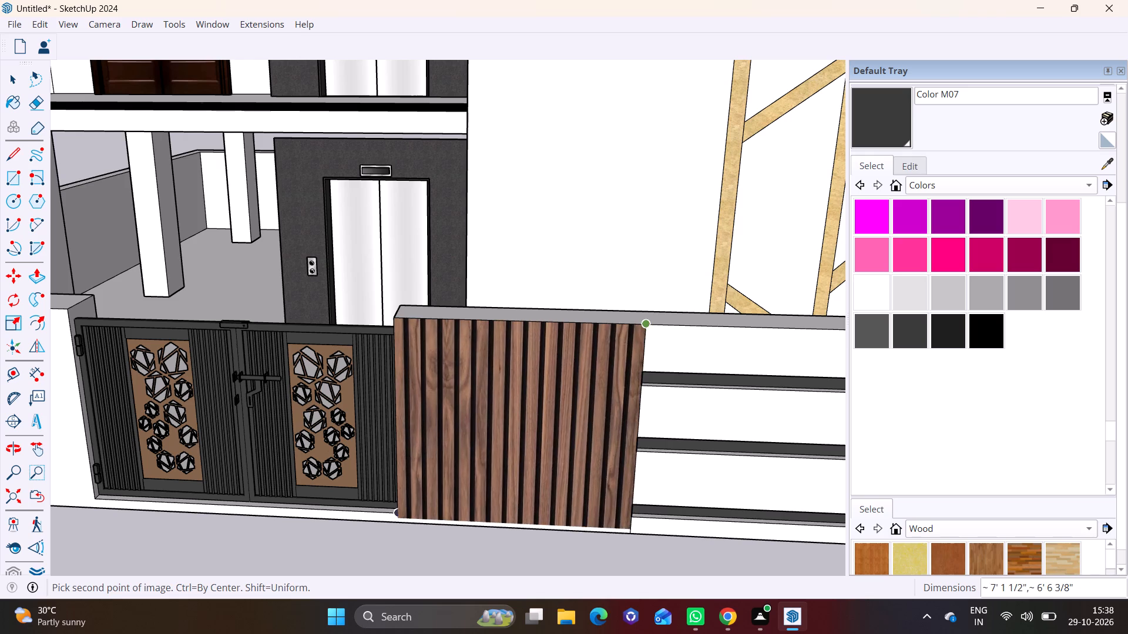
left_click(643, 328)
key("space")
left_click(488, 539)
Examine the front wall's wood panels, gate and grooved section against the whole building facade.
scroll(488, 539, "down", 11)
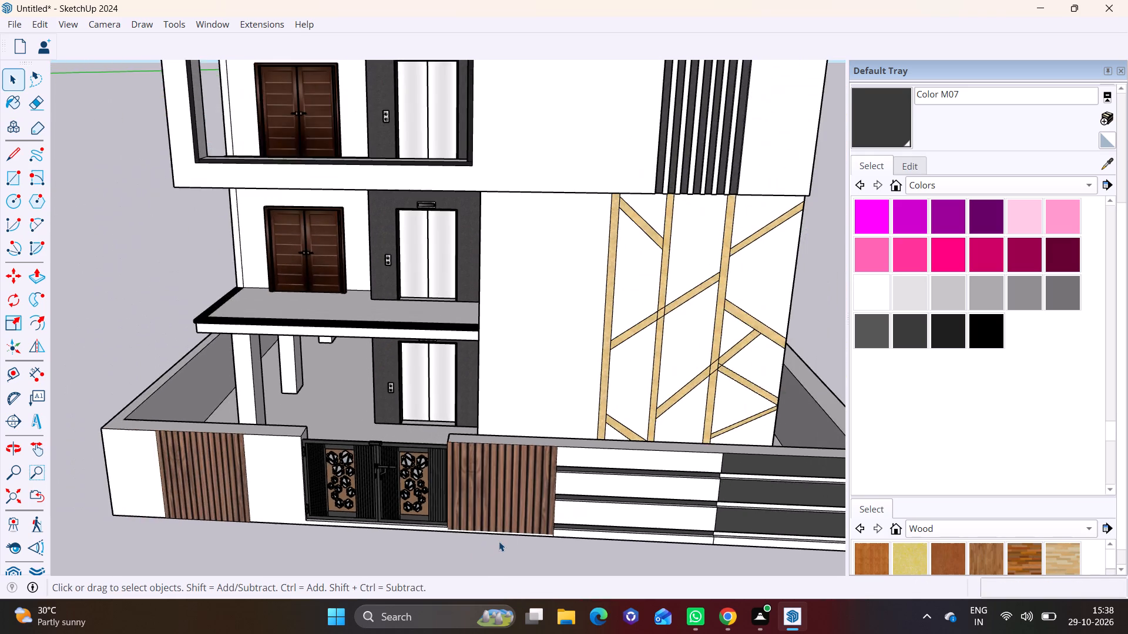
middle_click_drag(506, 536, 542, 430)
scroll(542, 430, "down", 1)
left_click(525, 549)
scroll(518, 527, "down", 7)
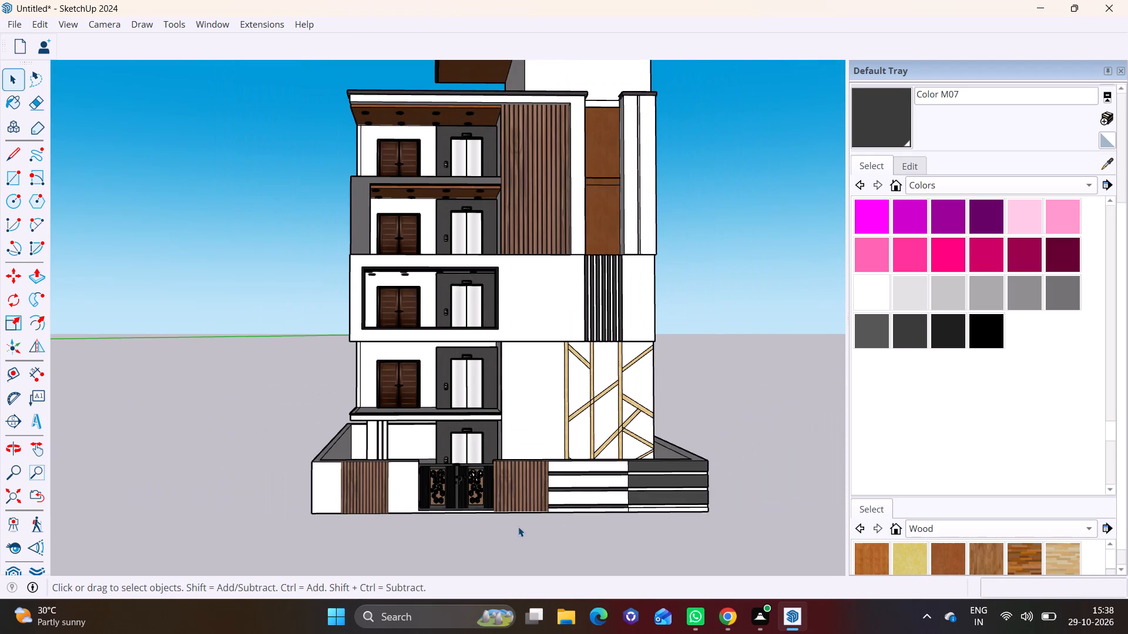
middle_click_drag(512, 525, 323, 507, "shift")
scroll(292, 480, "up", 2)
middle_click_drag(366, 514, 362, 511, "shift")
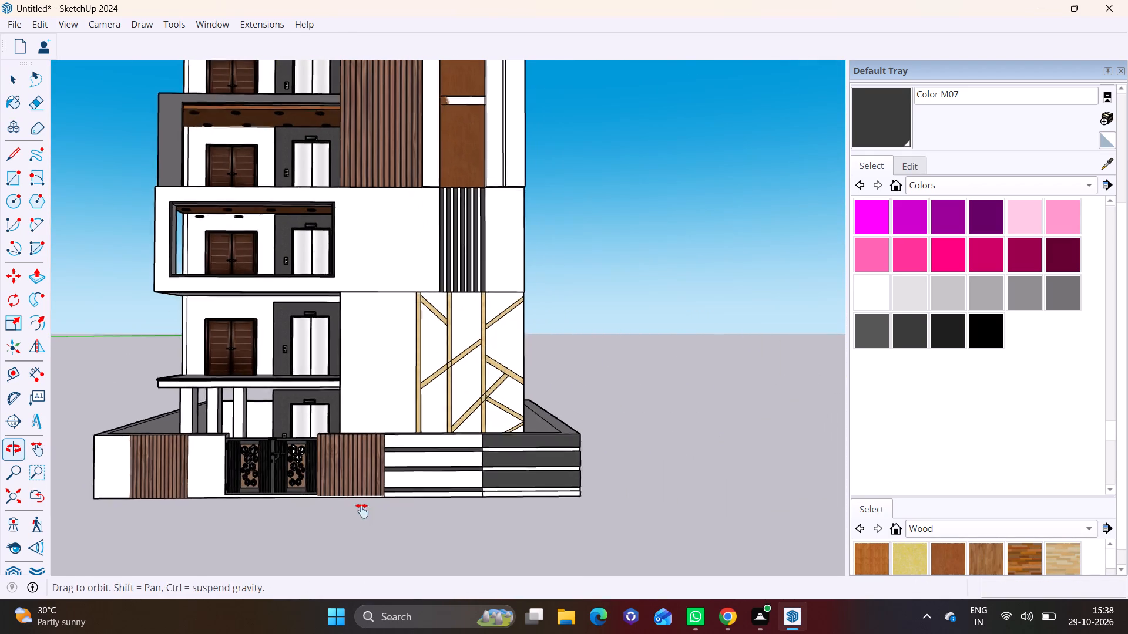
middle_click_drag(362, 511, 474, 496, "shift")
middle_click_drag(485, 506, 509, 552)
scroll(481, 505, "up", 1)
scroll(412, 498, "up", 2)
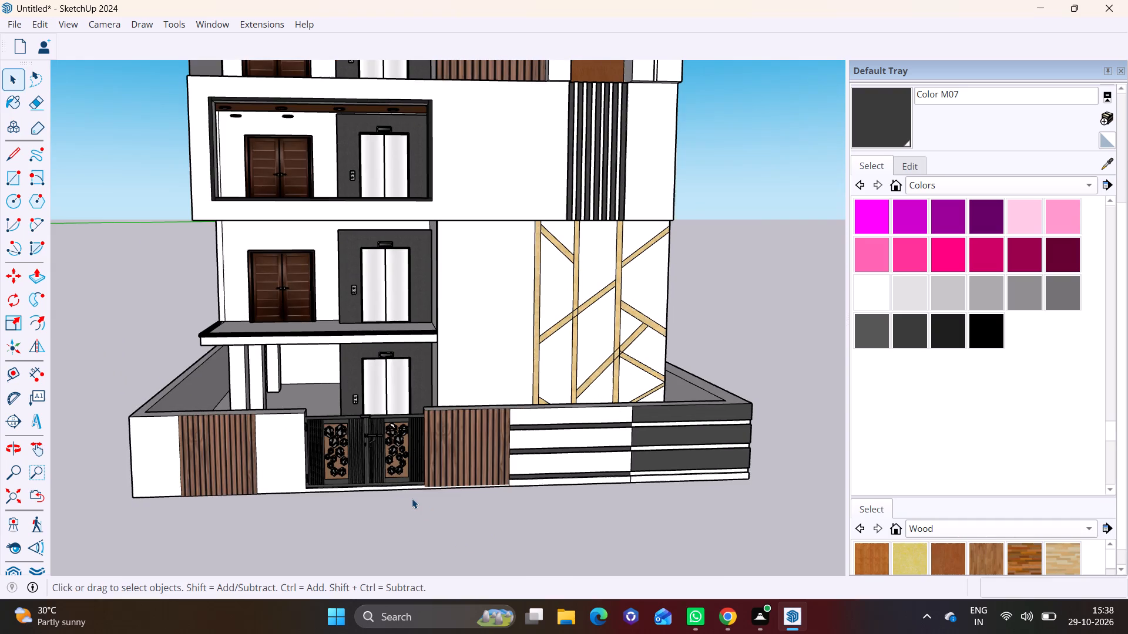
Push/Pull the base strip beneath the white grooved wall section outward about 10' 6" as a front slab.
middle_click_drag(407, 490, 39, 476)
middle_click_drag(488, 501, 480, 403, "shift")
scroll(496, 474, "up", 3)
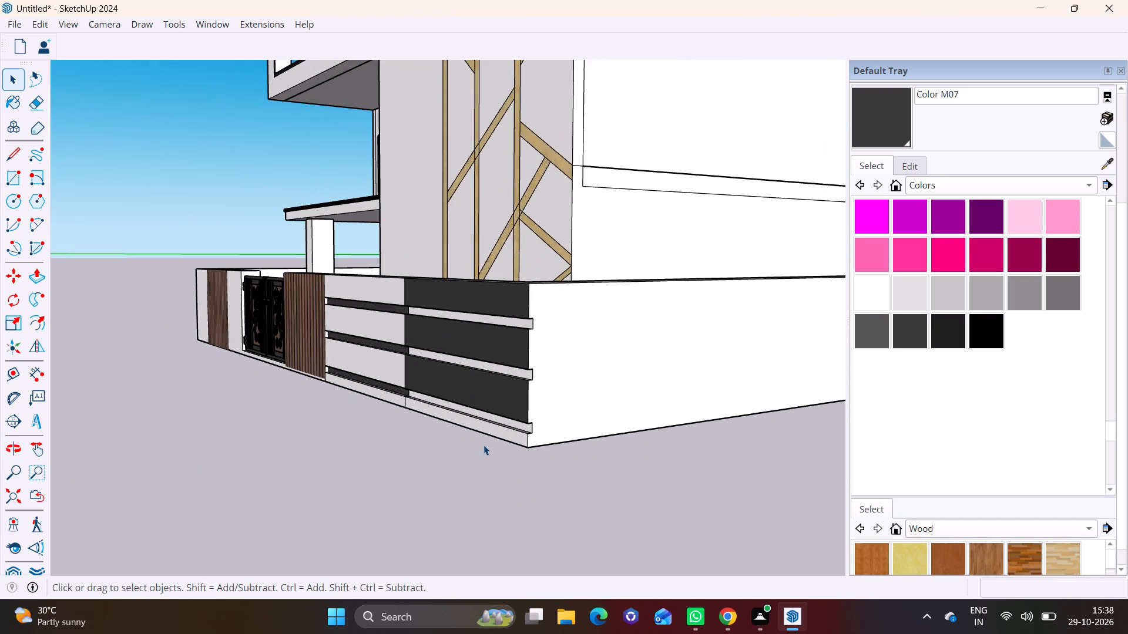
scroll(484, 445, "up", 2)
middle_click_drag(489, 423, 568, 497)
left_click(360, 396)
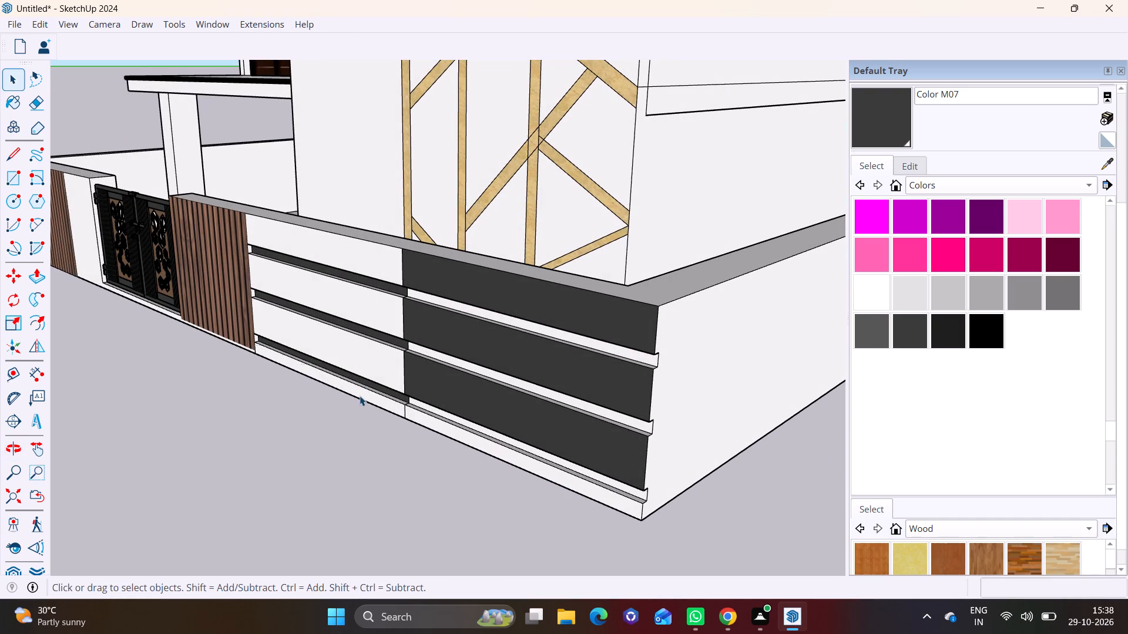
left_click(32, 272)
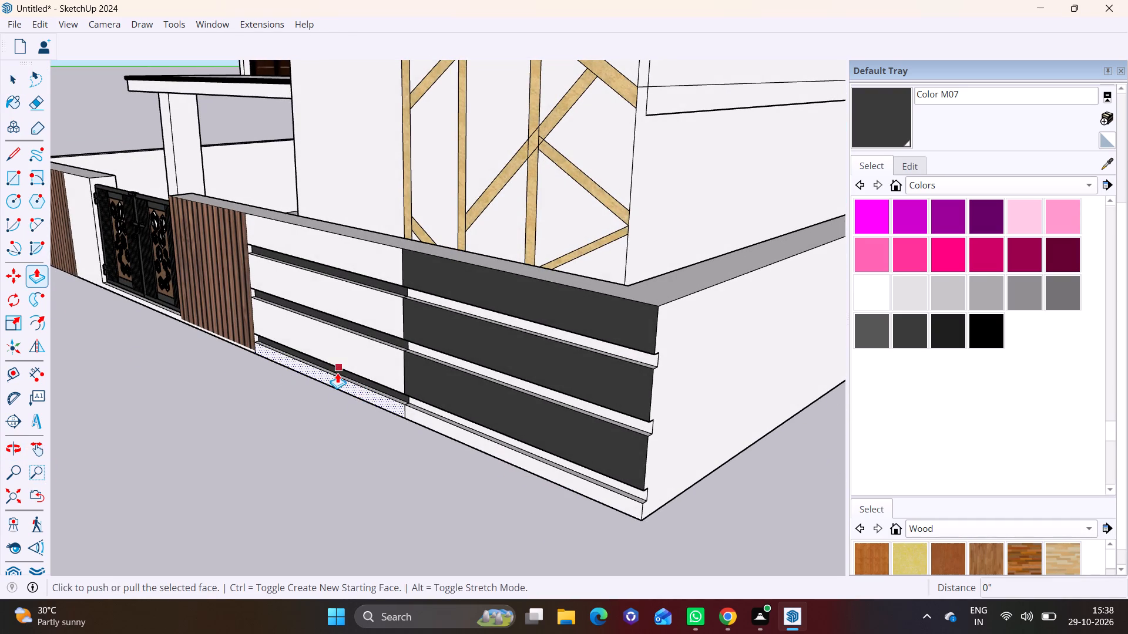
left_click(335, 376)
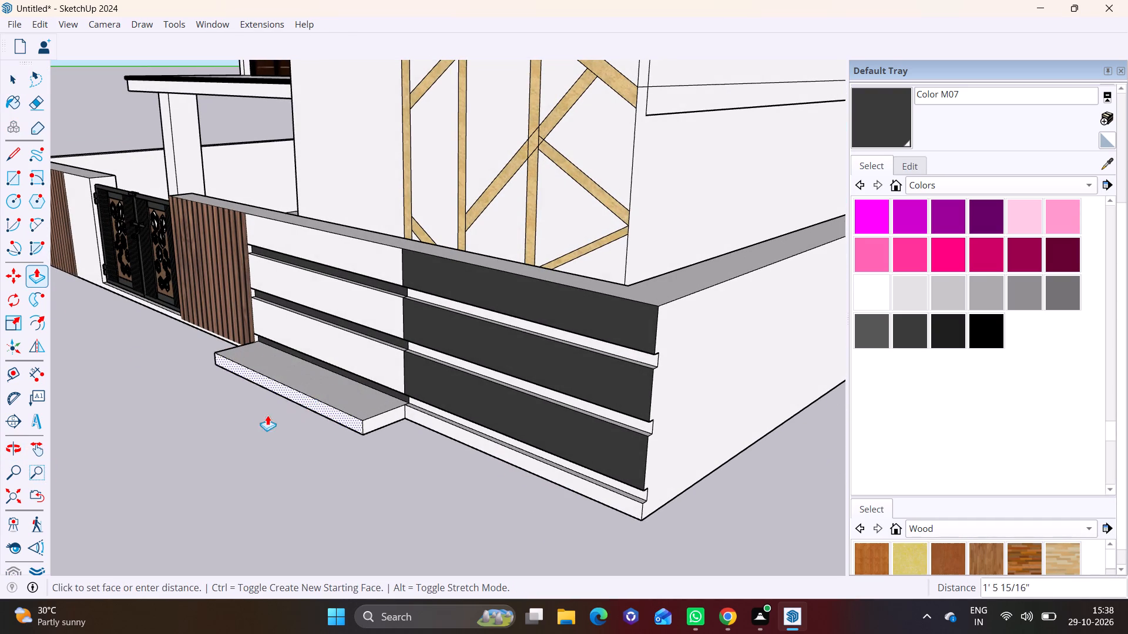
left_click(89, 479)
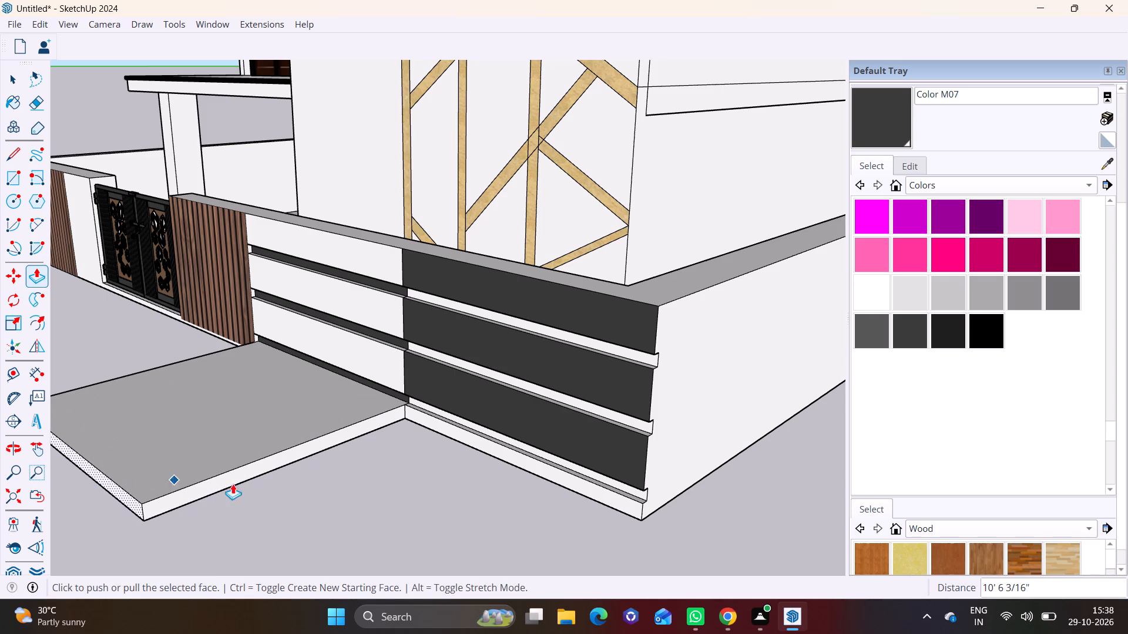
key("space")
Extend the slab's side face about 10' 6" along the dark grey panels to the boundary wall's corner.
left_click(244, 470)
left_click(37, 277)
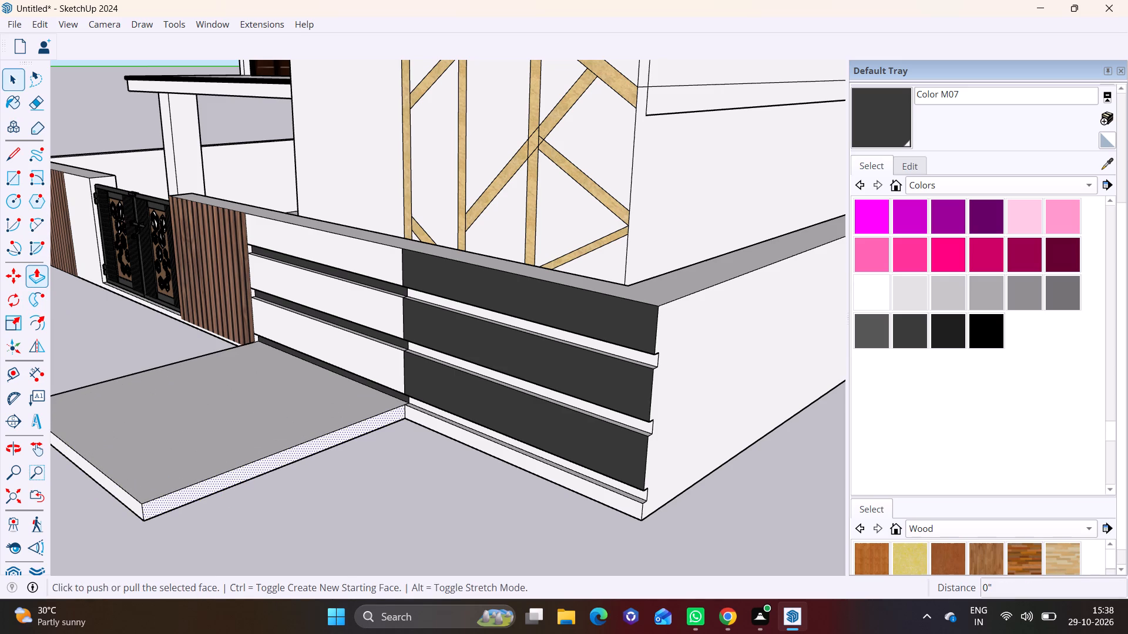
left_click(294, 456)
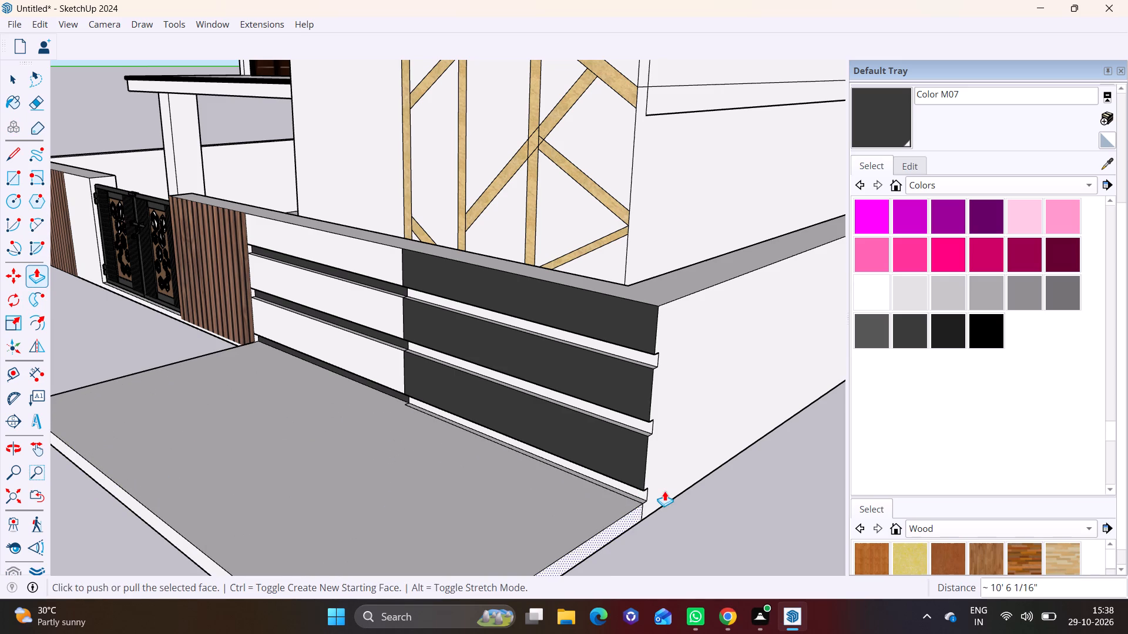
left_click(664, 491)
Extend the slab's gate-side face about 7' 1 1/2" along the wood-slat panel to the gate's edge.
scroll(390, 534, "down", 3)
middle_click_drag(367, 535, 617, 477, "shift")
middle_click_drag(396, 397, 778, 406)
scroll(587, 397, "up", 3)
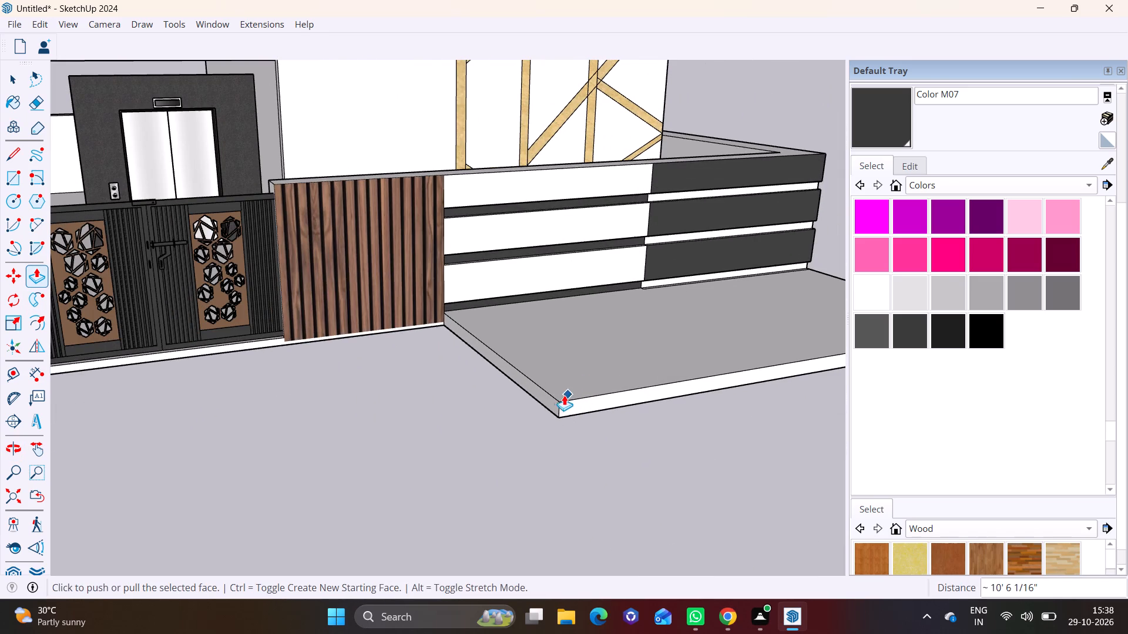
left_click(6, 85)
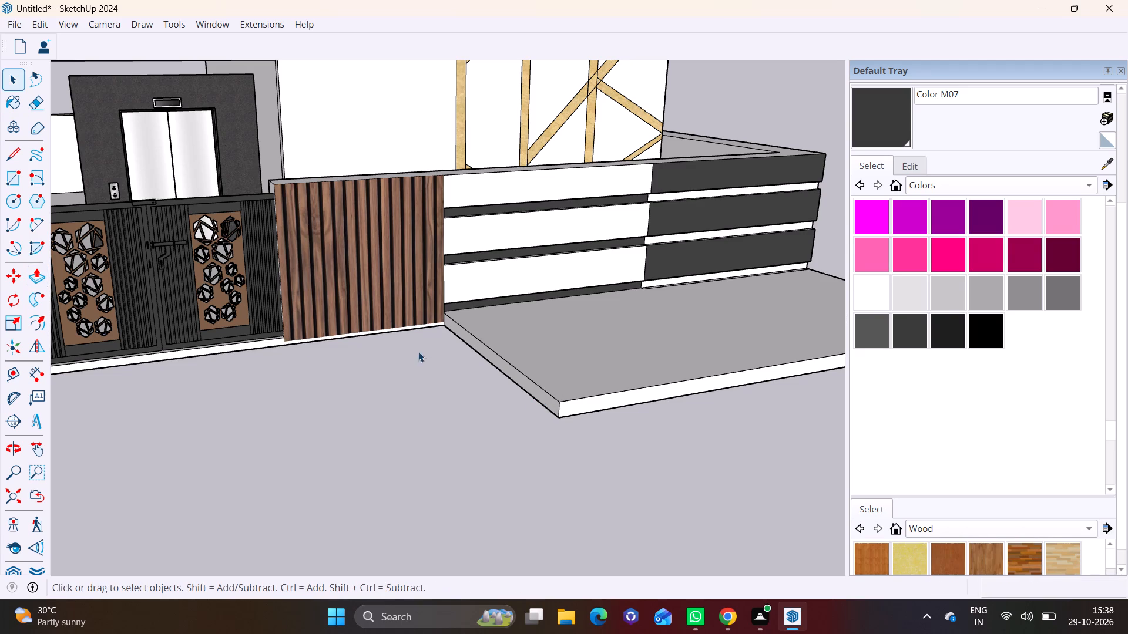
left_click(522, 383)
left_click(32, 274)
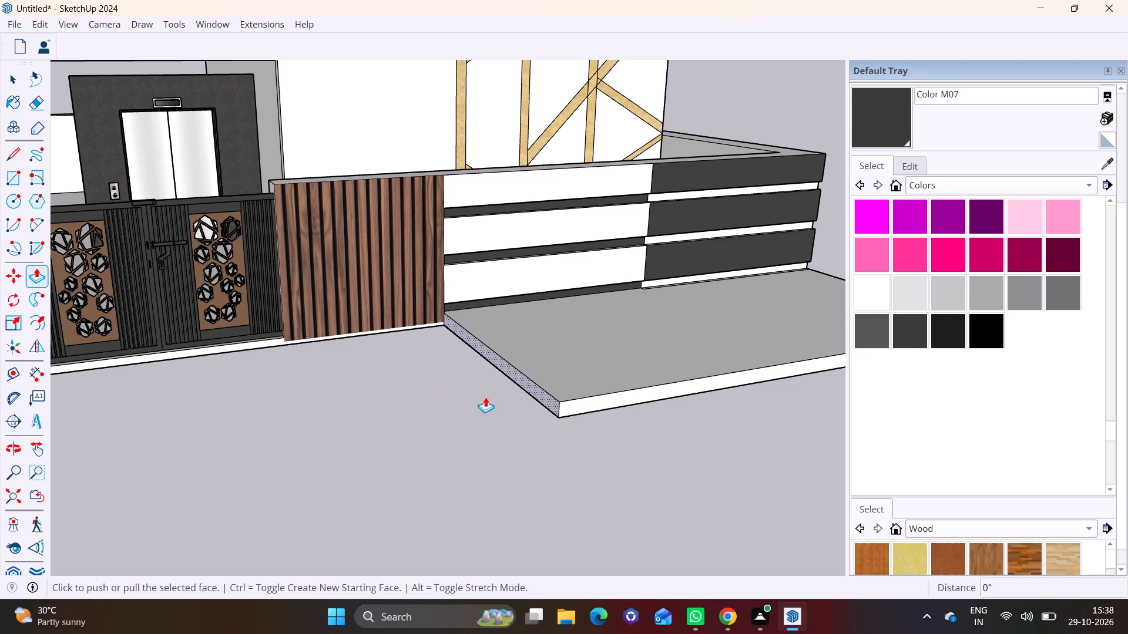
left_click(542, 397)
scroll(274, 430, "down", 7)
middle_click_drag(186, 481, 207, 471, "shift")
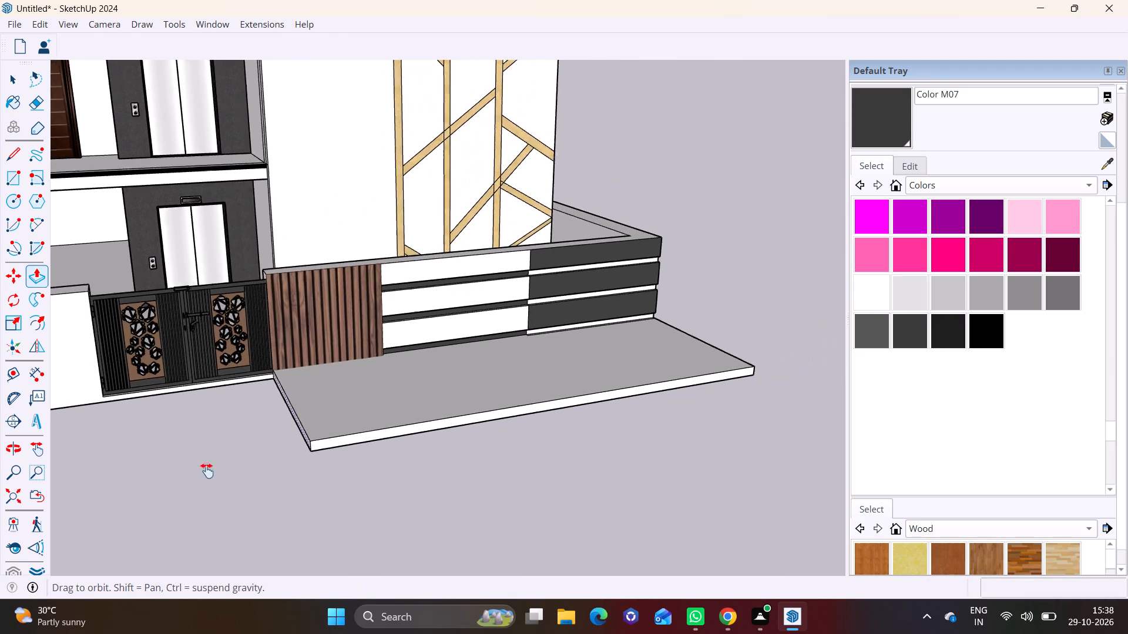
middle_click_drag(207, 471, 494, 423, "shift")
left_click(576, 369)
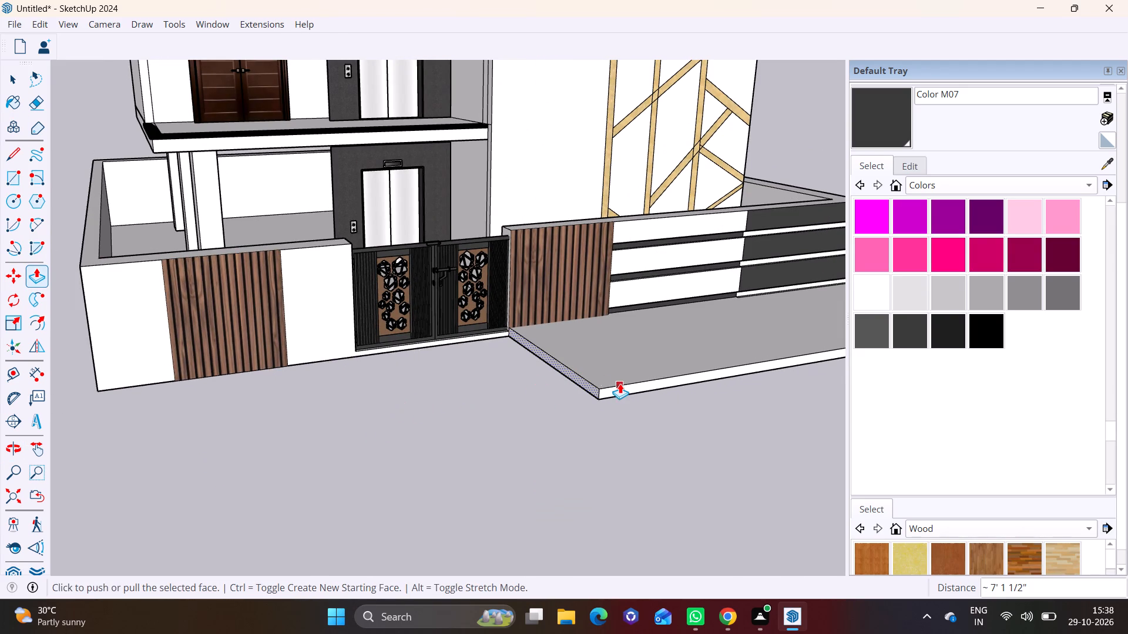
Extend the slab past the gate, plain wall and second wood panel to the front wall's column-side end.
left_click_drag(587, 388, 129, 419)
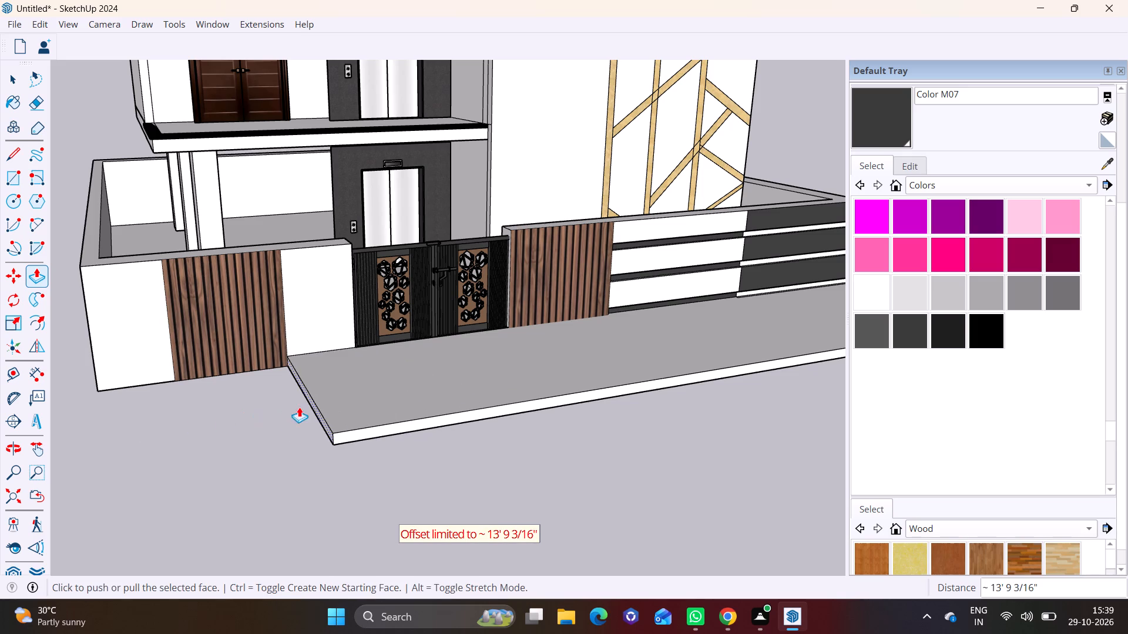
left_click_drag(314, 406, 78, 397)
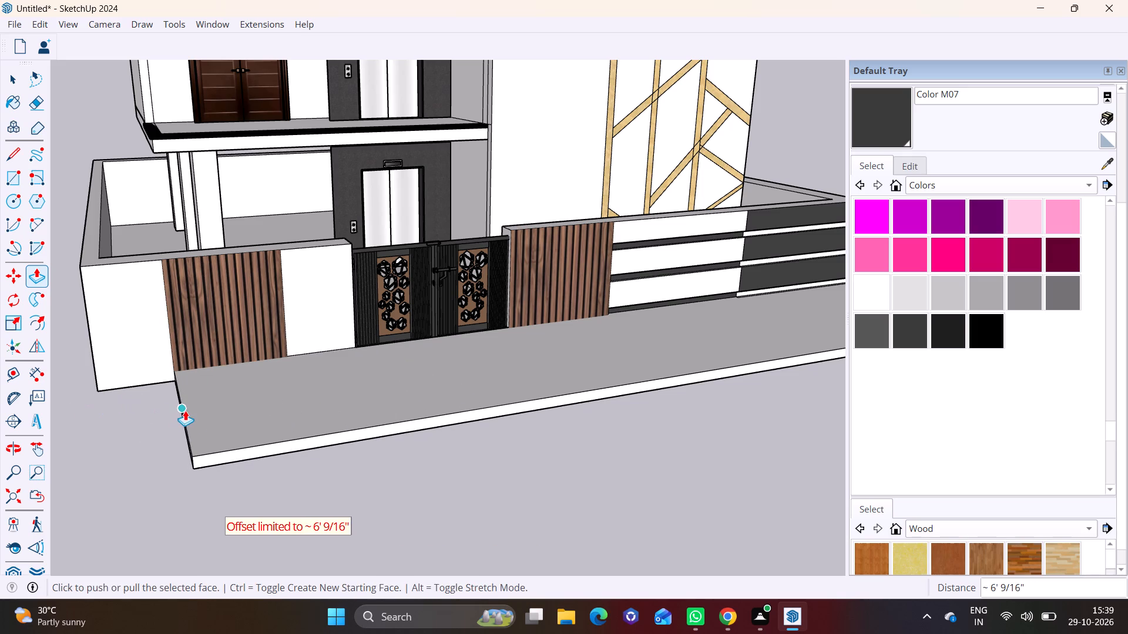
left_click_drag(185, 410, 90, 340)
left_click(90, 340)
scroll(296, 451, "down", 2)
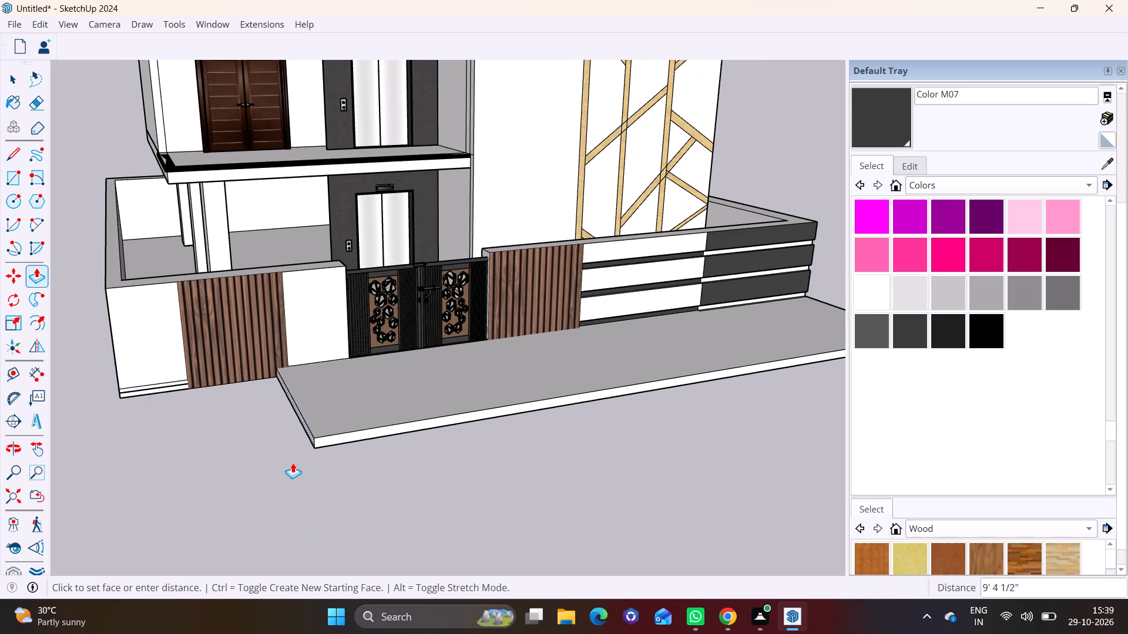
middle_click_drag(293, 464, 164, 446)
scroll(222, 447, "down", 4)
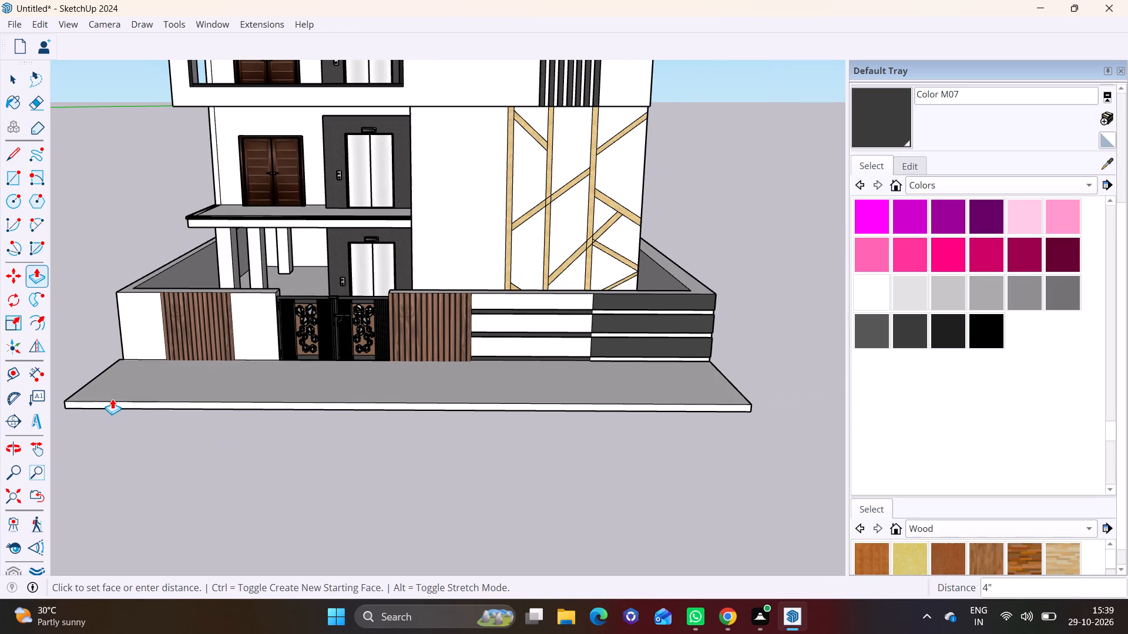
left_click(112, 399)
key("space")
Draw an outline on the slab from the gate-side wood panel corner, about 4' 9 1/2" outward, then parallel to the wall to the slab's edge.
middle_click_drag(133, 432, 115, 508, "shift")
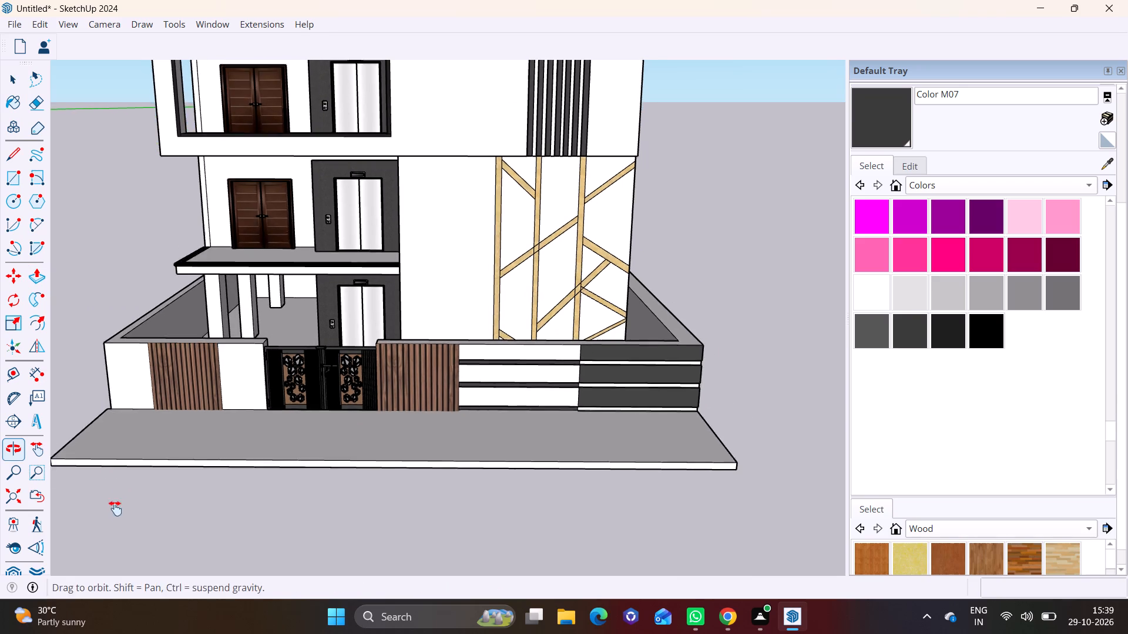
middle_click_drag(115, 508, 115, 510, "shift")
middle_click_drag(259, 480, 261, 532)
scroll(346, 491, "up", 3)
scroll(408, 466, "up", 2)
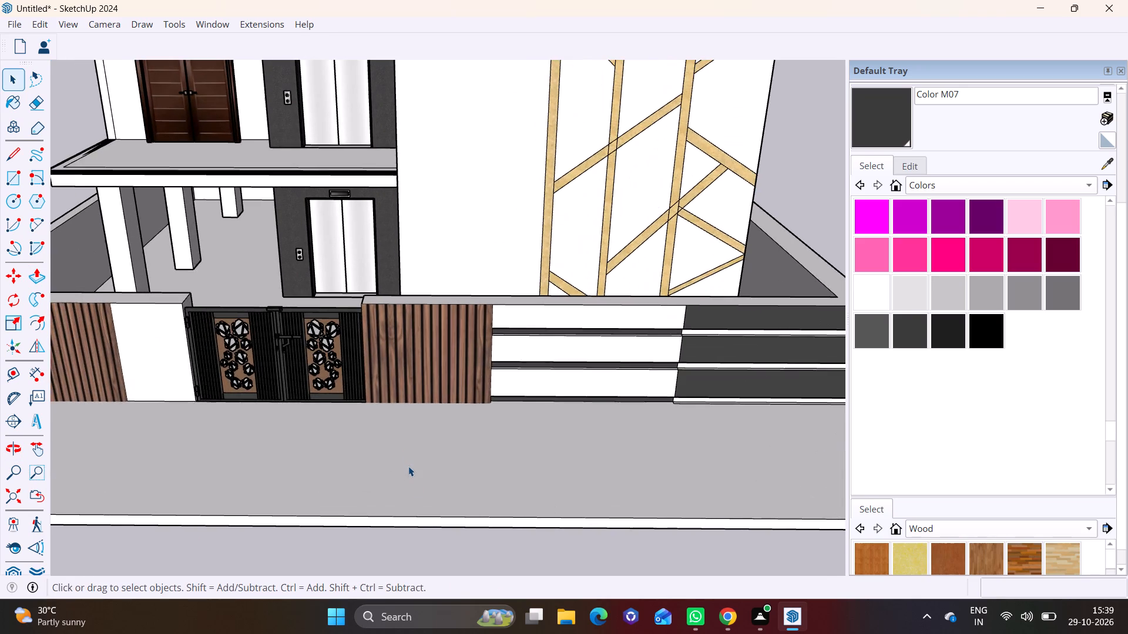
middle_click_drag(407, 464, 334, 441)
left_click(10, 157)
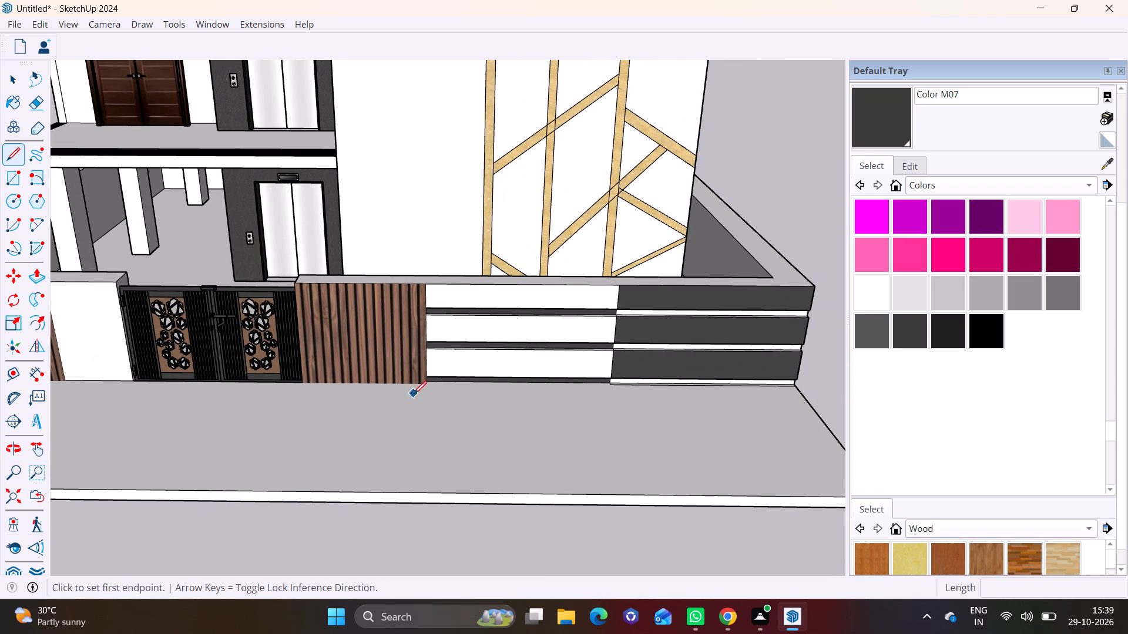
middle_click_drag(411, 408, 410, 458)
scroll(314, 420, "up", 3)
left_click(306, 393)
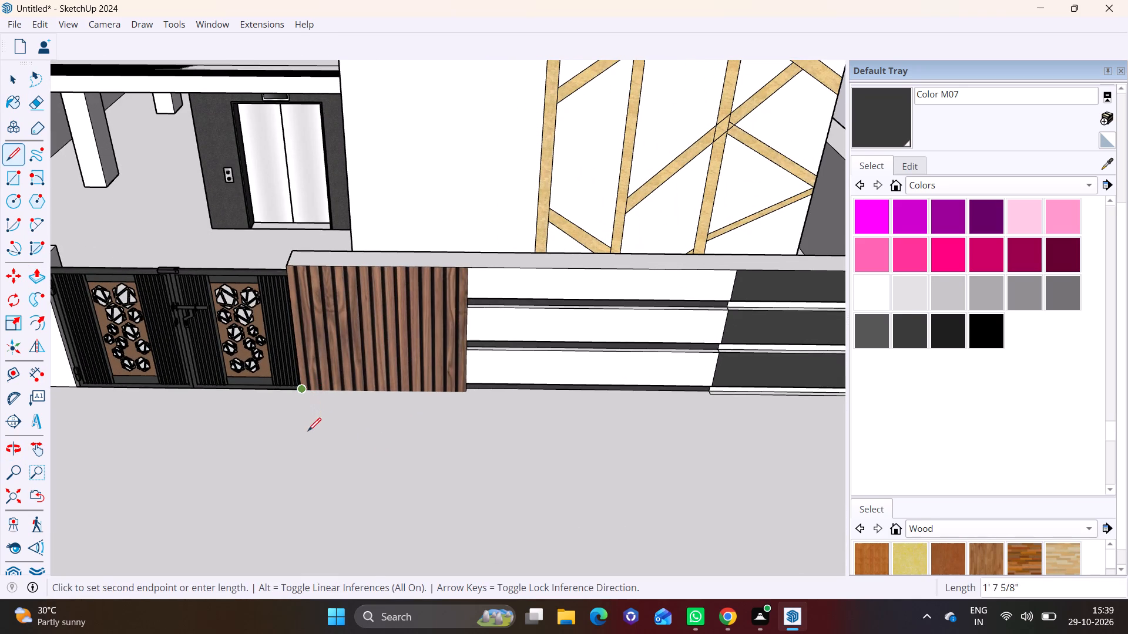
left_click(294, 470)
scroll(483, 467, "down", 5)
middle_click_drag(501, 461, 377, 463, "shift")
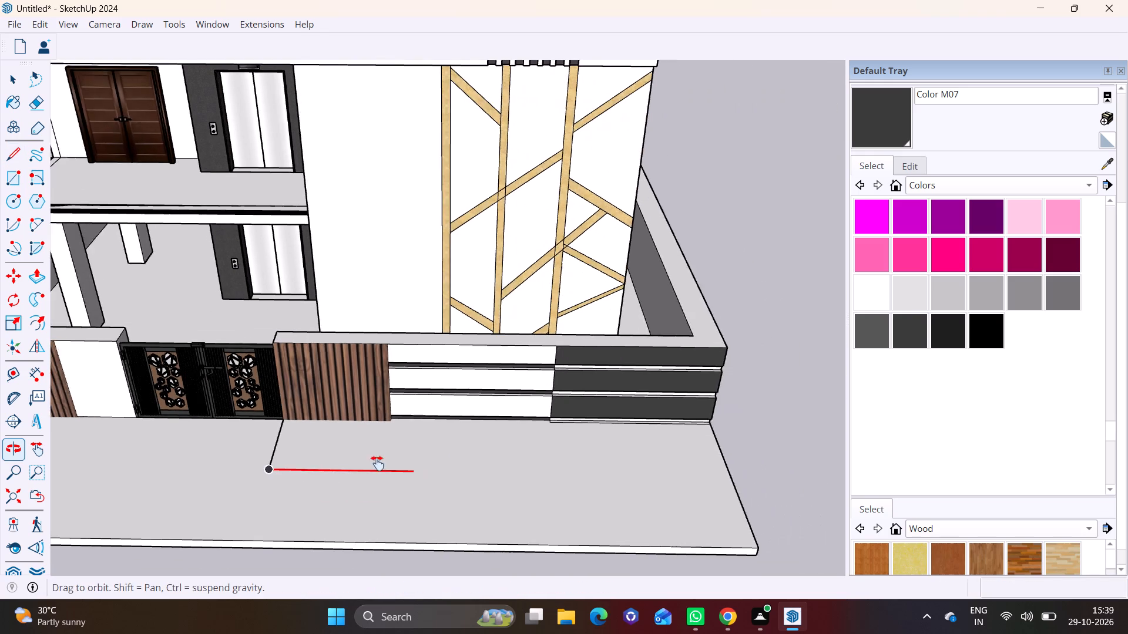
middle_click_drag(377, 463, 323, 463, "shift")
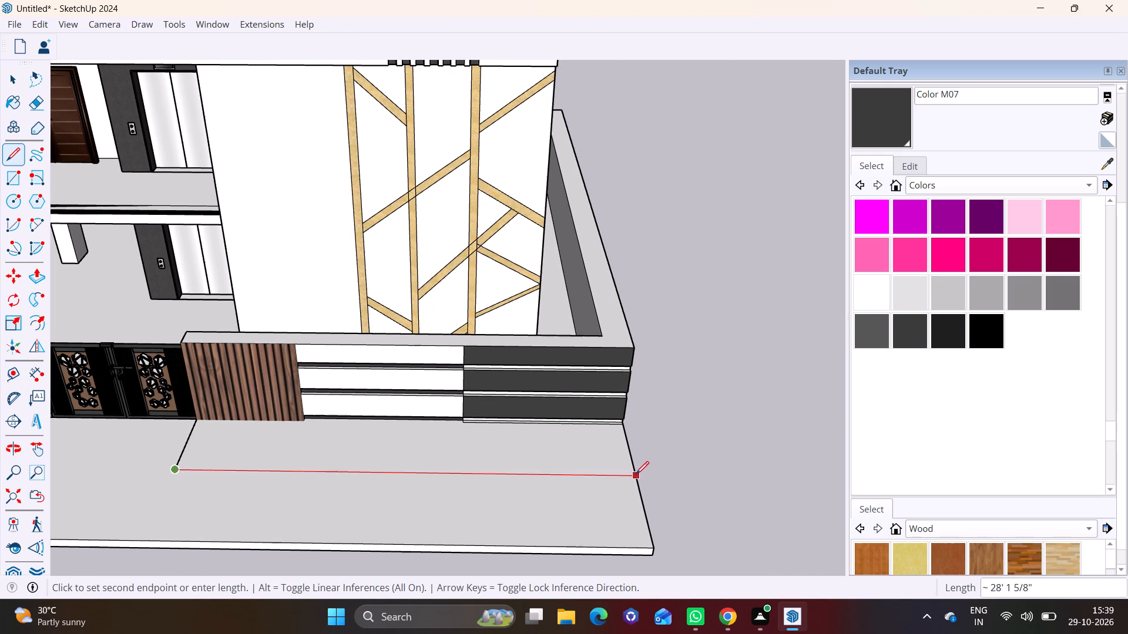
left_click(636, 475)
Draw a parallel inner outline, about 3' 11 3/8" outward from the wood panel, then along to the slab's side edge.
scroll(266, 429, "up", 5)
middle_click_drag(228, 437, 216, 493)
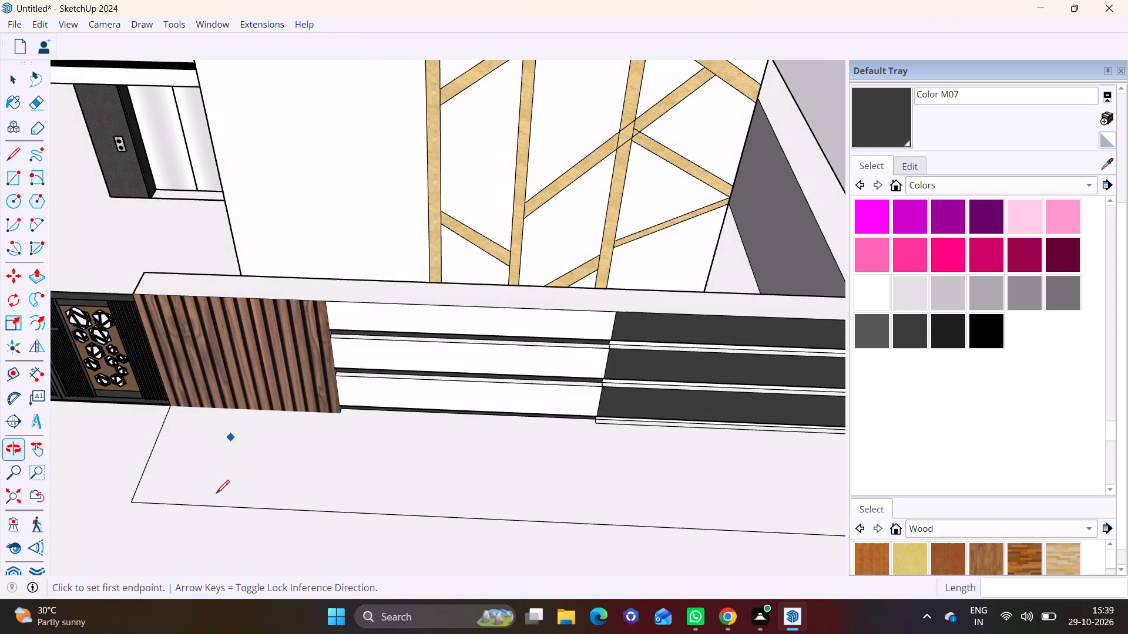
scroll(224, 474, "up", 5)
middle_click_drag(310, 481, 314, 439, "shift")
scroll(196, 428, "up", 2)
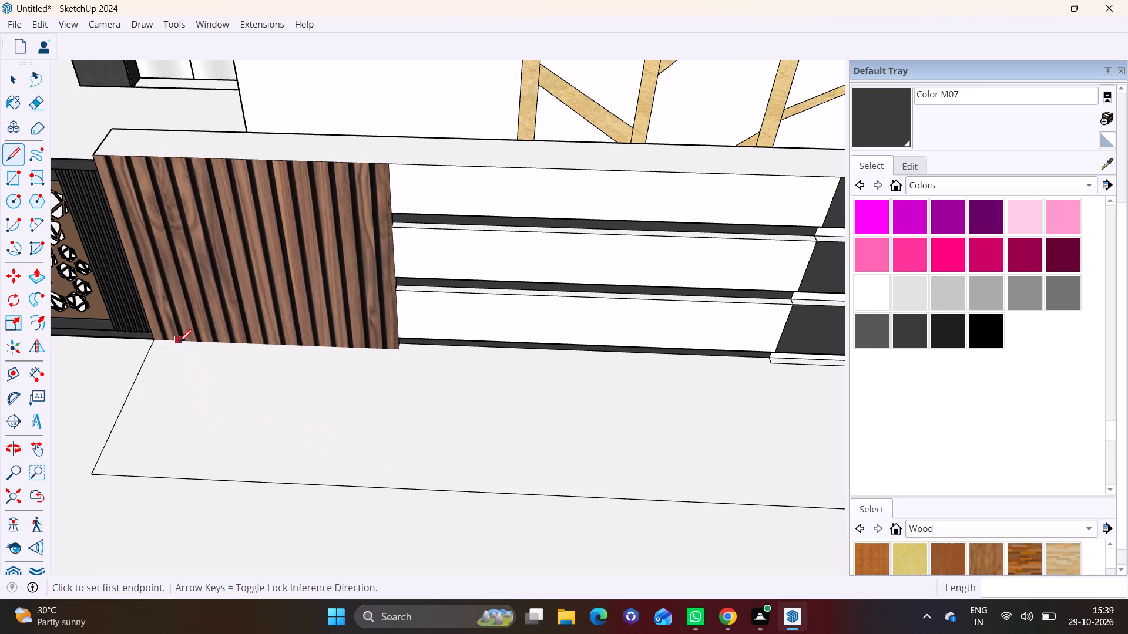
left_click(179, 342)
left_click(137, 450)
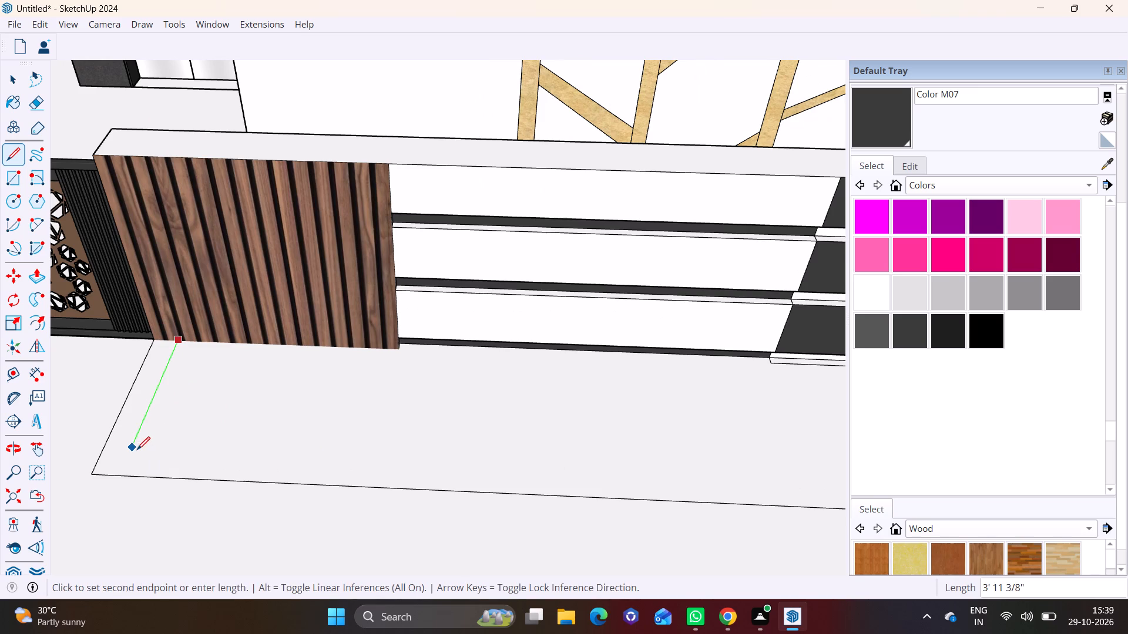
scroll(355, 450, "down", 4)
middle_click_drag(566, 456, 420, 457, "shift")
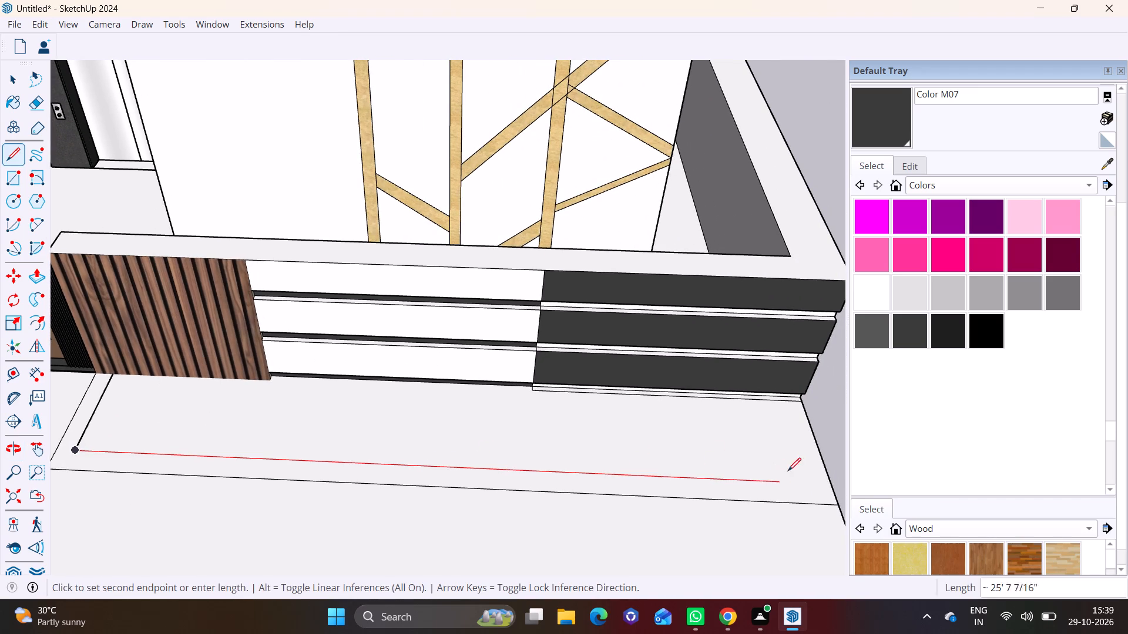
left_click(832, 481)
key("space")
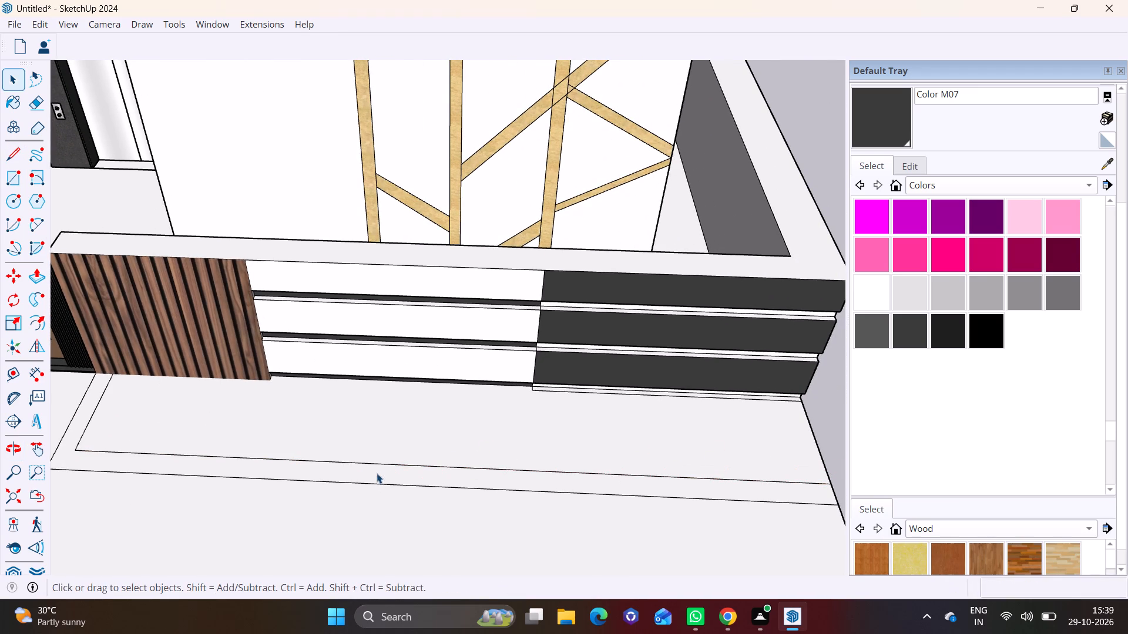
Push/Pull the narrow L-shaped strip between the two outlines up about 9 1/8" as a low border wall.
left_click(377, 473)
scroll(377, 473, "down", 2)
left_click(41, 270)
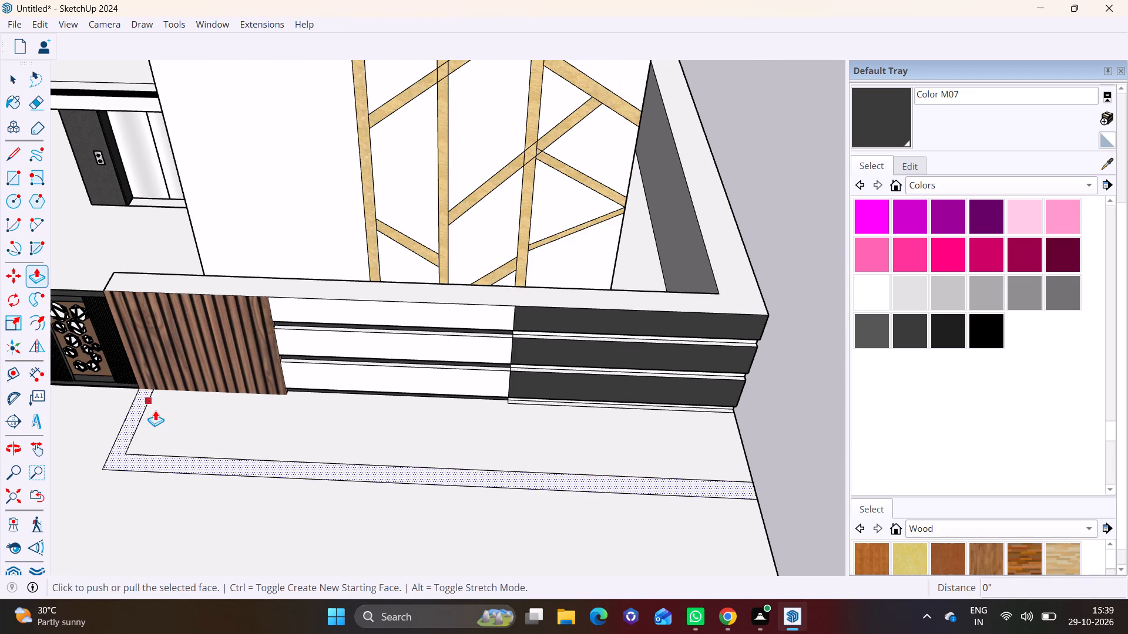
left_click(181, 459)
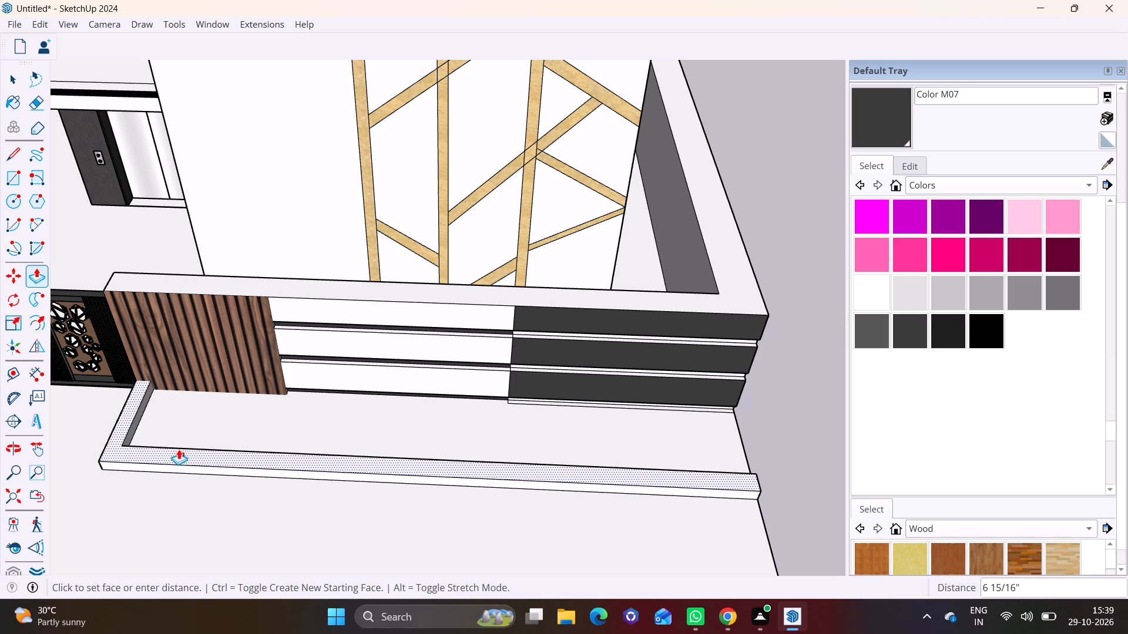
left_click(179, 446)
Raise the low border wall's top face by a second tier with a new starting face.
middle_click_drag(188, 451, 216, 322)
scroll(215, 366, "up", 2)
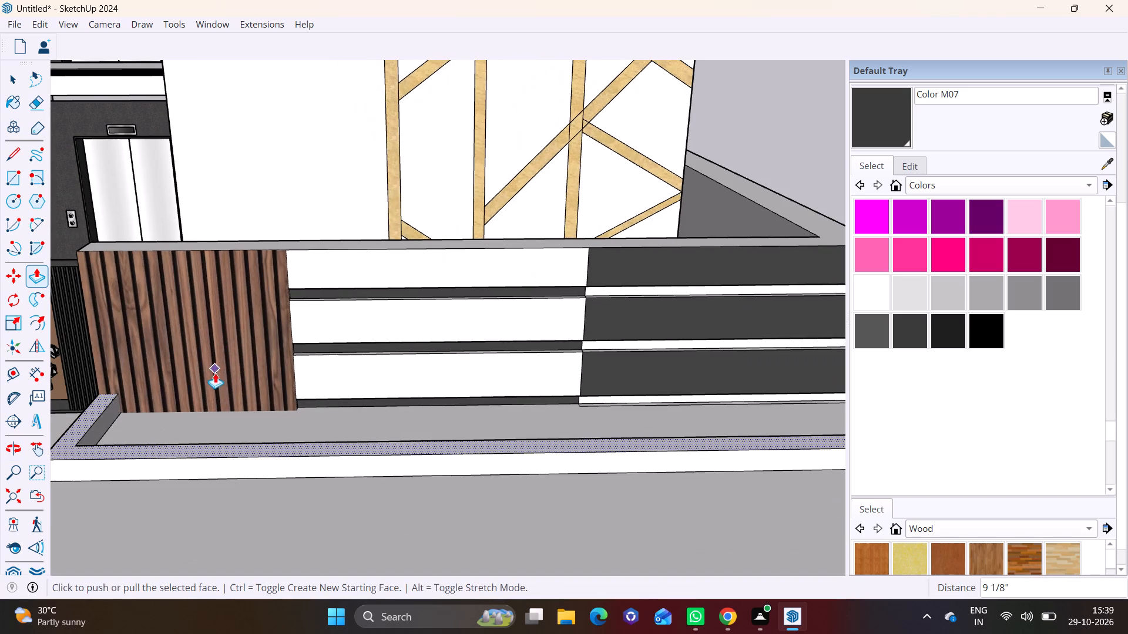
left_click(207, 448)
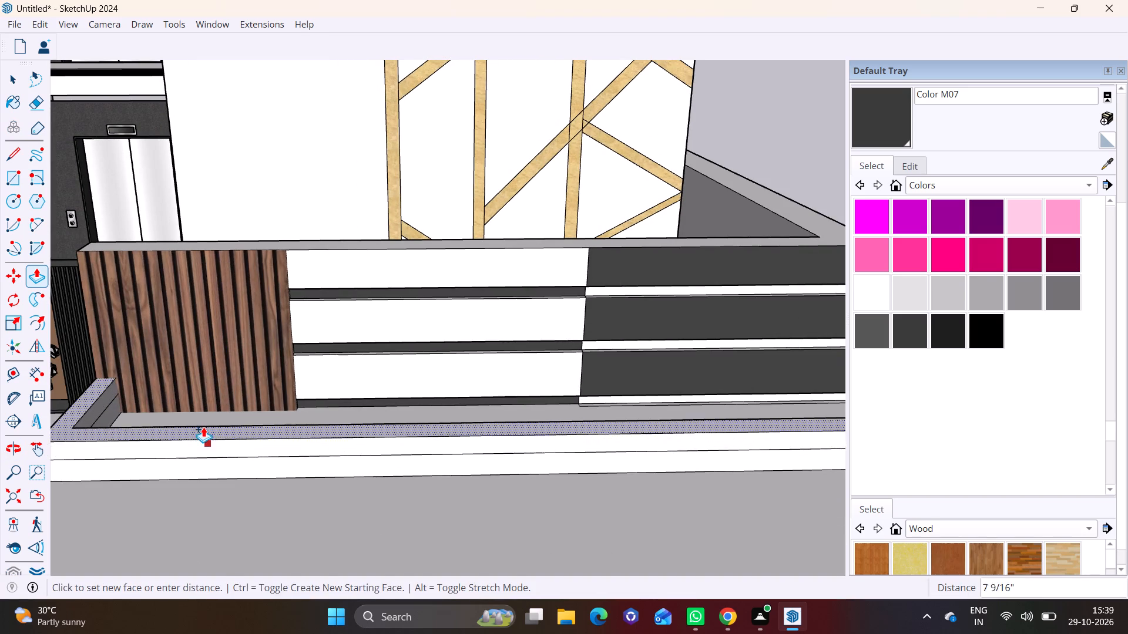
left_click(204, 416)
key("space")
Draw an outline on the slab across the gate: outward from the plain wall's gate-side corner, then about 14' 2 5/16" parallel to the wall.
scroll(256, 419, "down", 8)
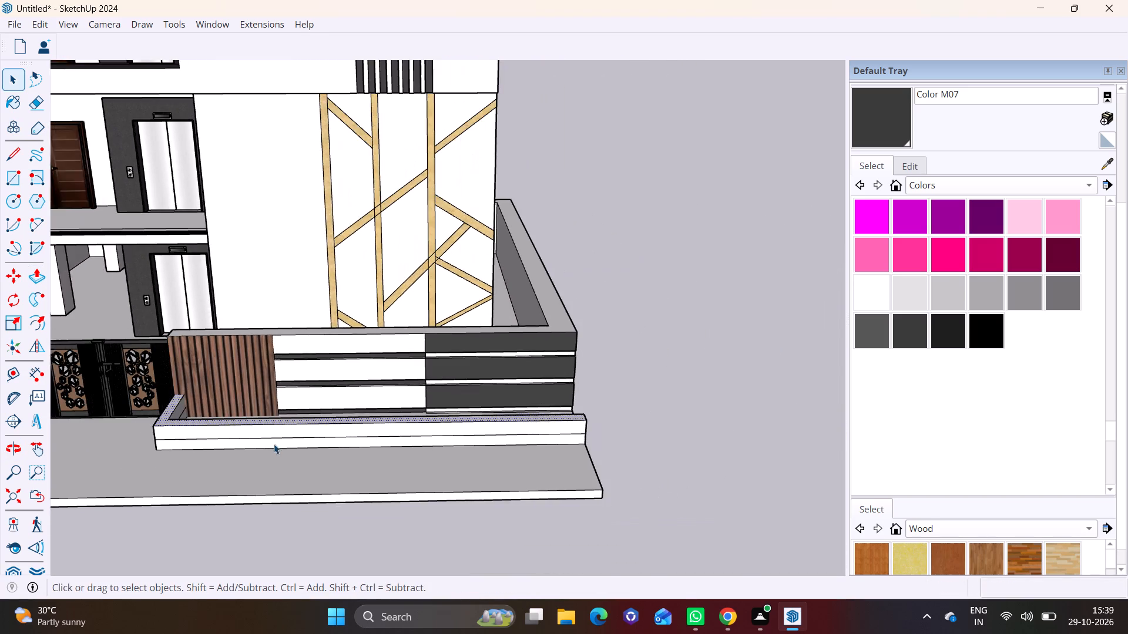
middle_click_drag(292, 416, 311, 357)
middle_click_drag(313, 397, 597, 397, "shift")
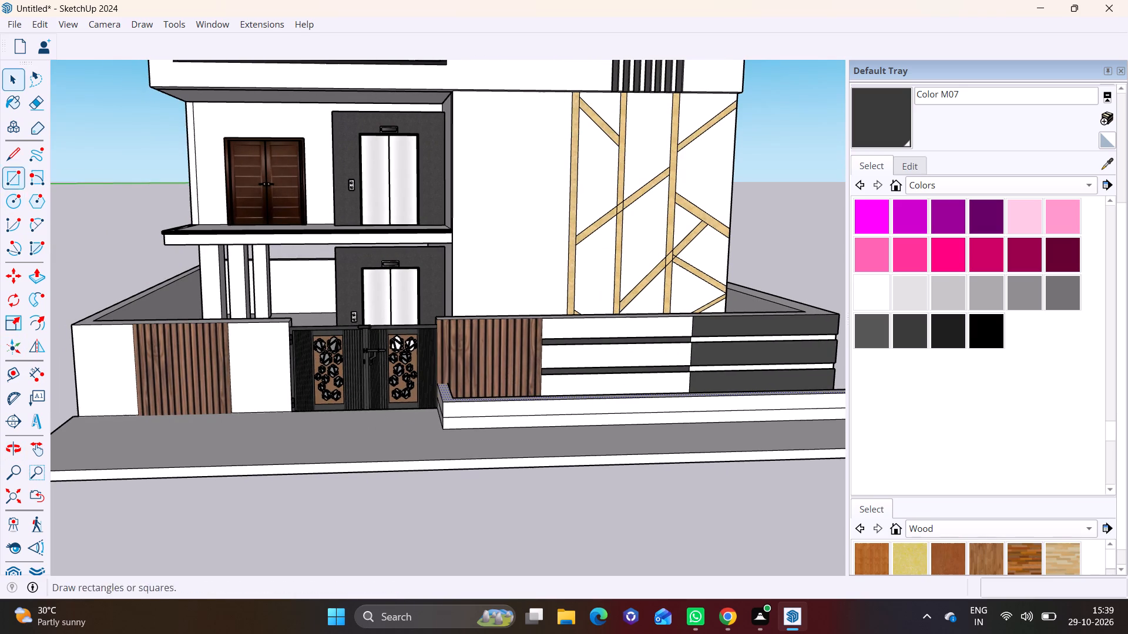
left_click(10, 162)
scroll(226, 415, "up", 1)
middle_click_drag(228, 421, 233, 510)
middle_click_drag(237, 501, 327, 446, "shift")
scroll(355, 452, "up", 2)
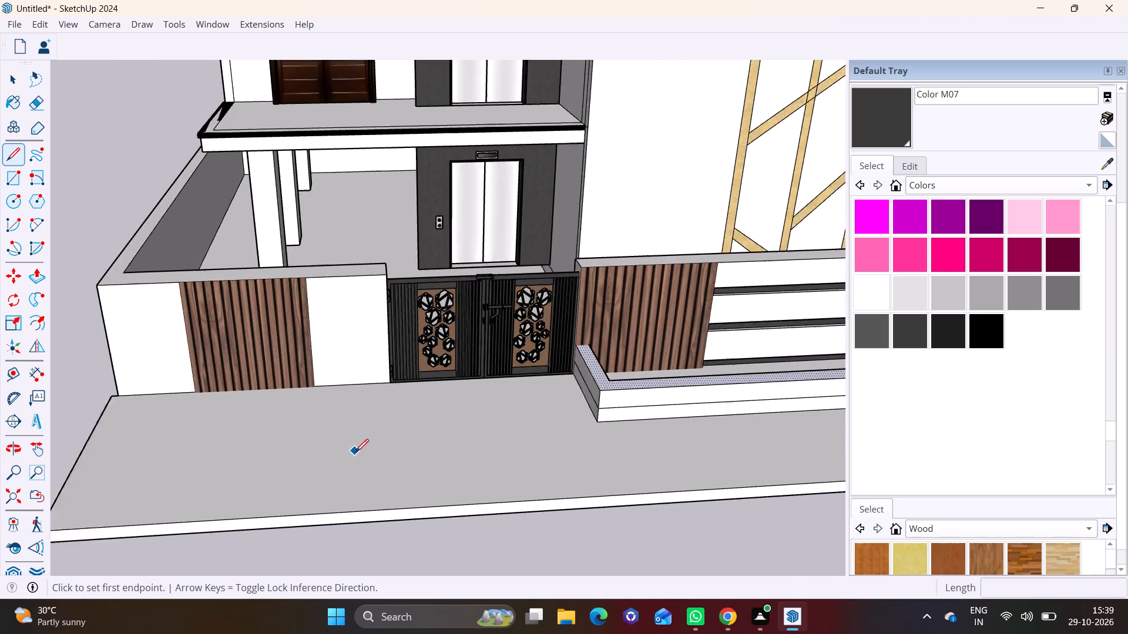
scroll(355, 452, "up", 3)
left_click(400, 363)
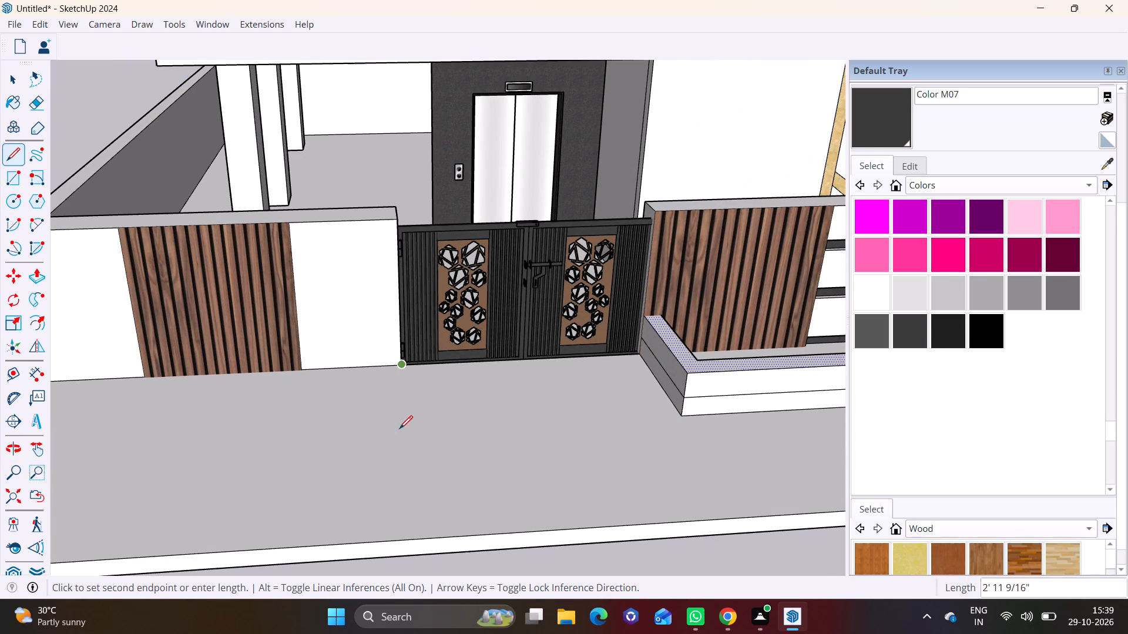
left_click(403, 437)
scroll(217, 430, "down", 2)
middle_click_drag(217, 430, 347, 437, "shift")
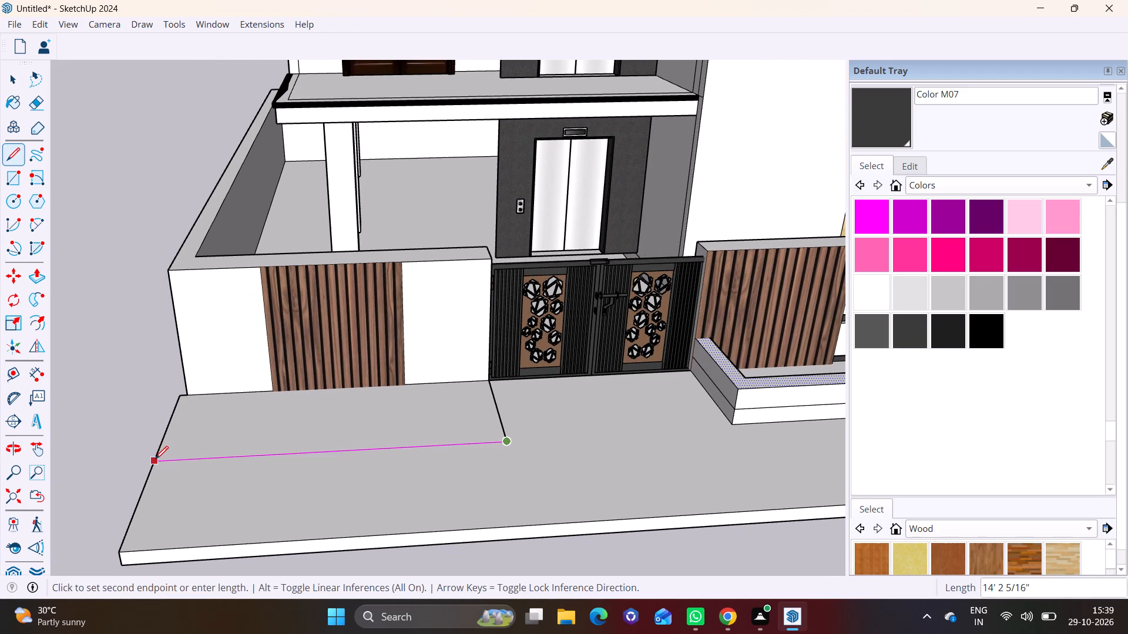
left_click(155, 459)
key("space")
left_click(322, 439)
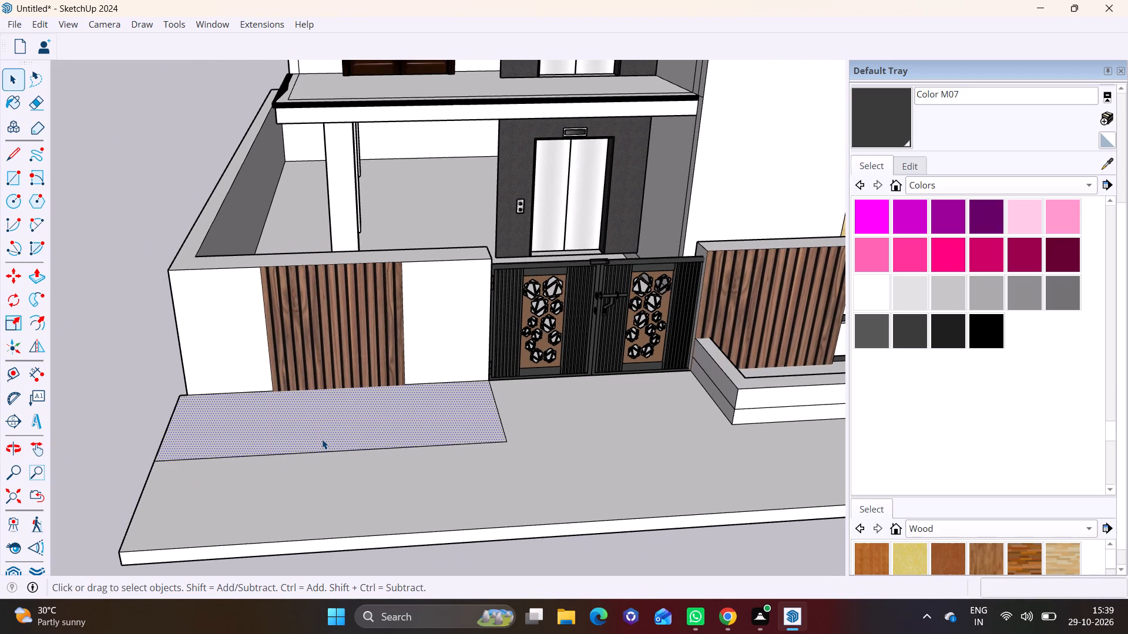
Draw a parallel inner outline from the slab's side edge toward the gate, then about 4' 2 1/8" back to the wall.
scroll(315, 417, "up", 2)
left_click(8, 147)
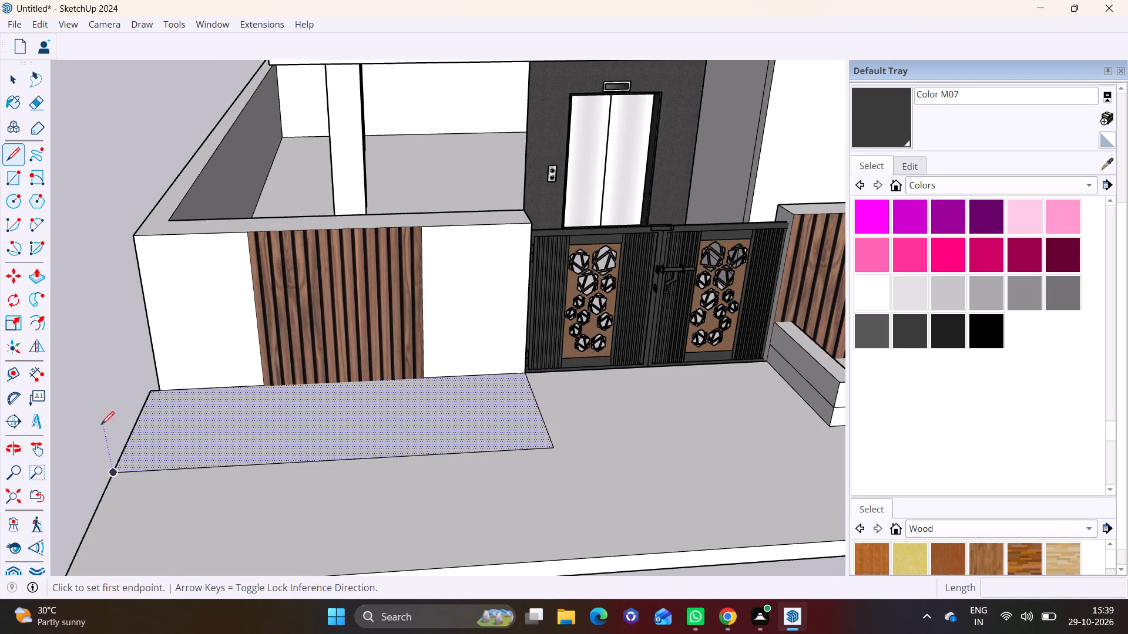
left_click(123, 456)
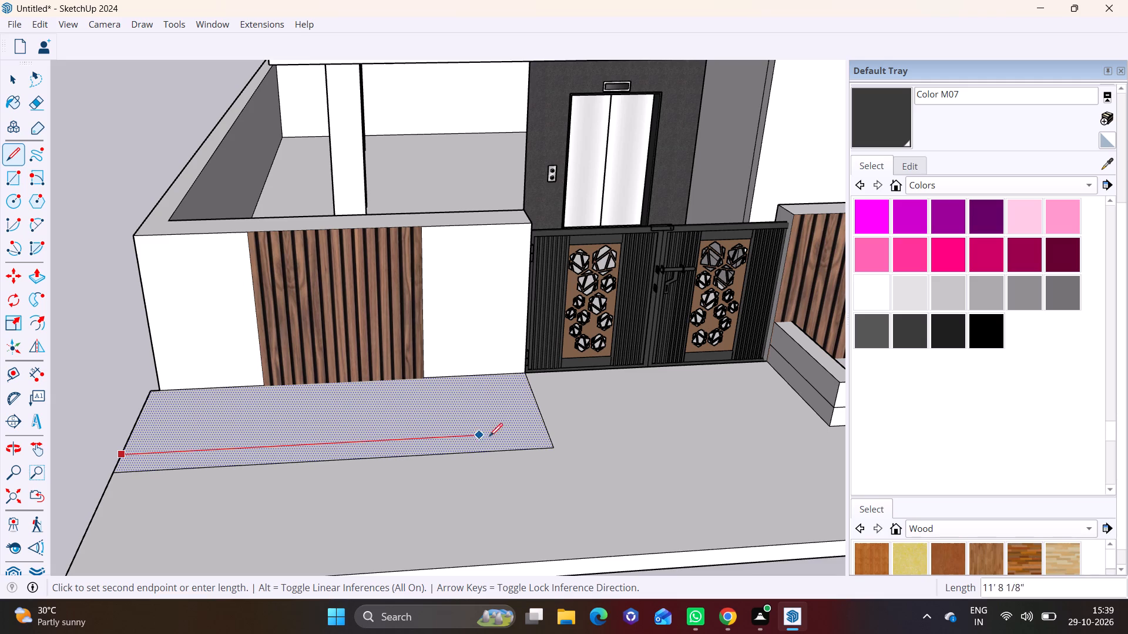
left_click(525, 434)
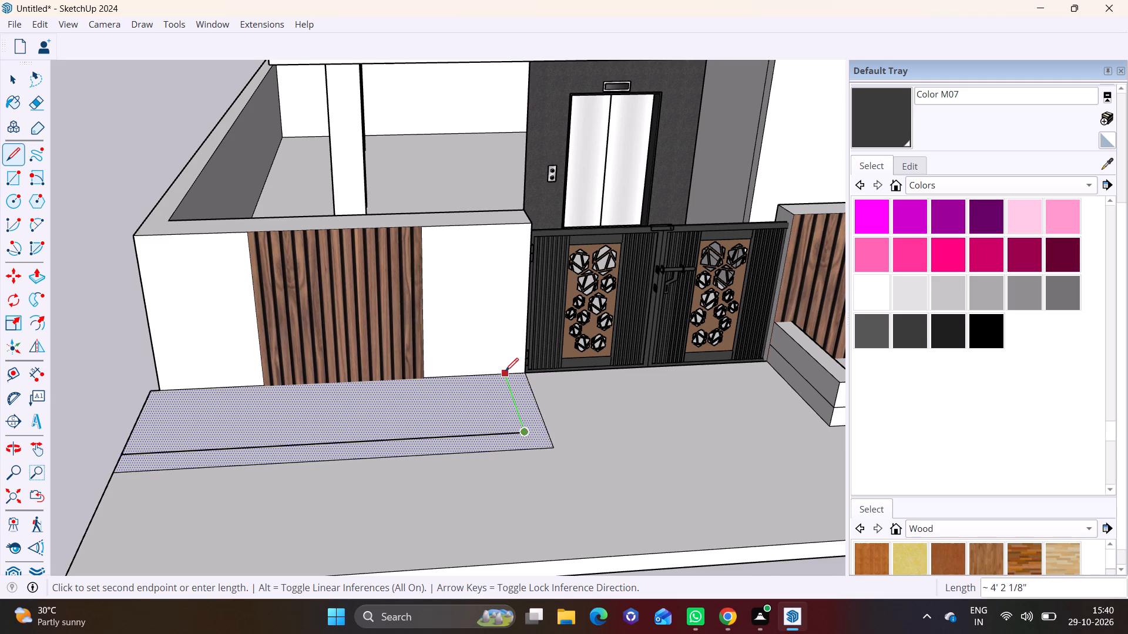
left_click(505, 371)
Push/Pull the narrow L-shaped strip between these two outlines up as the first tier of the second border wall.
key("space")
left_click(526, 421)
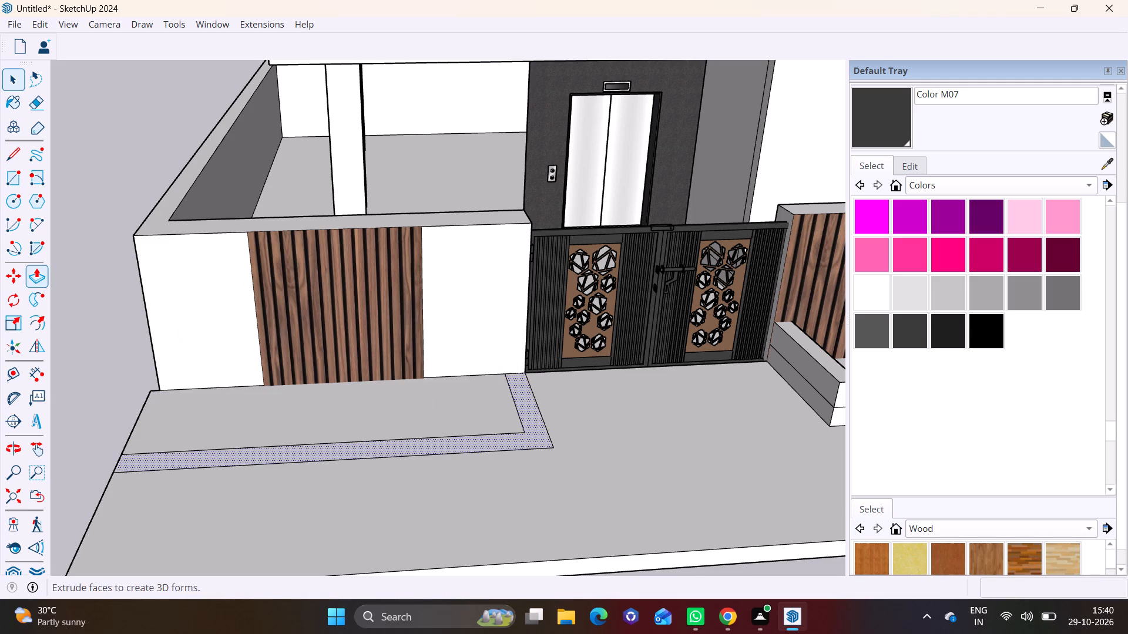
left_click(34, 269)
middle_click_drag(401, 466, 314, 403)
scroll(369, 419, "down", 2)
left_click(479, 415)
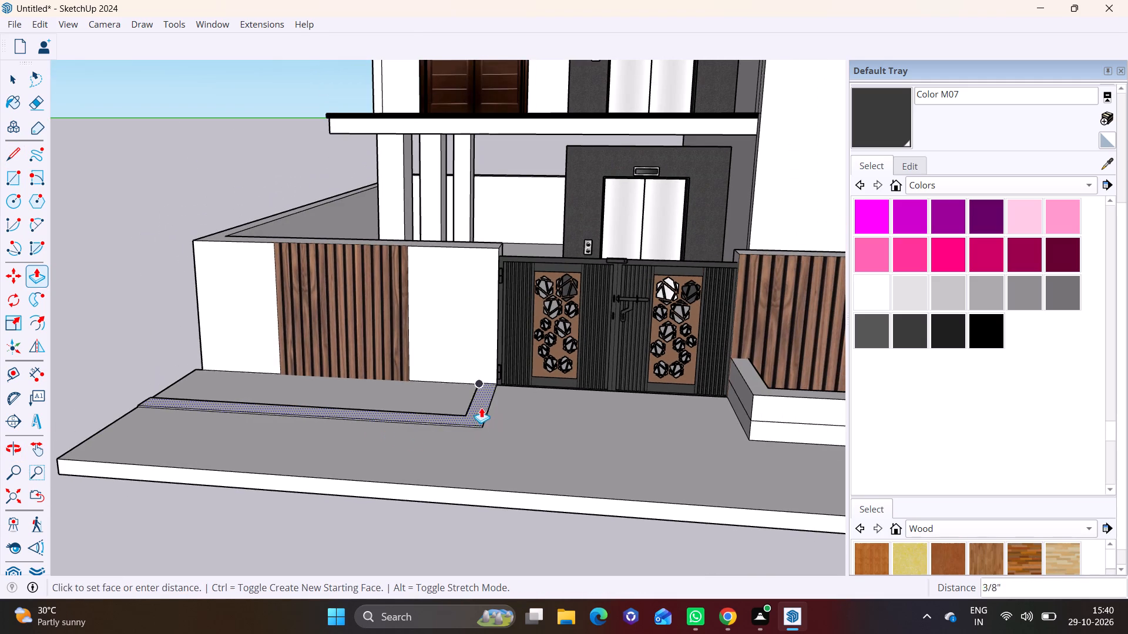
left_click(482, 400)
Raise a second tier of 1' 2 15/16" on the new border wall, aligning it with the border across the gate.
left_click(482, 400)
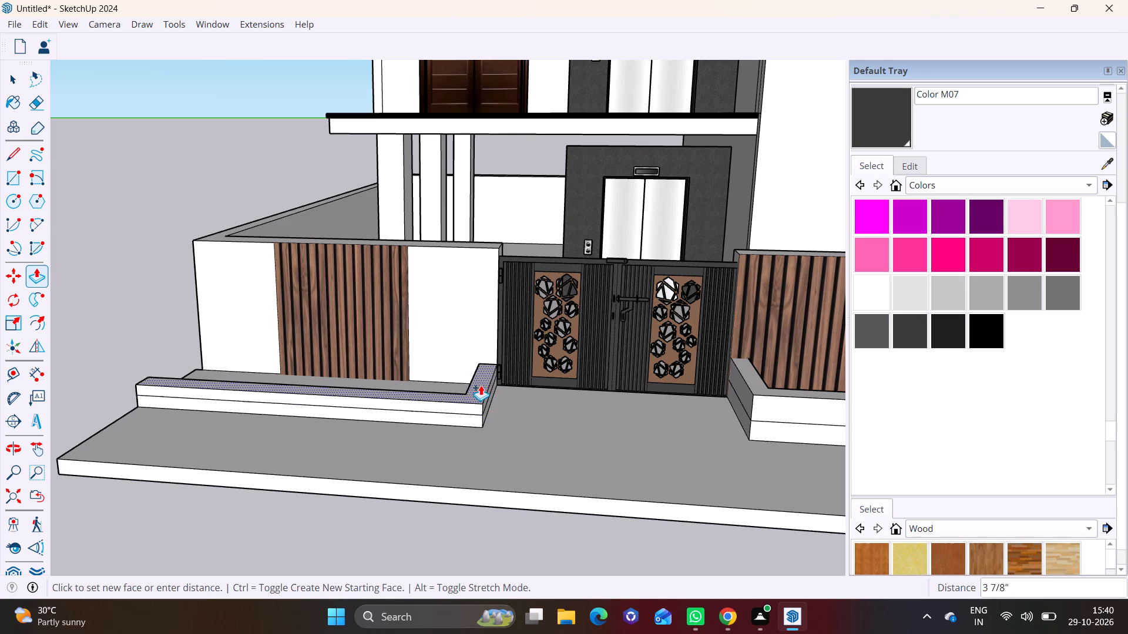
left_click(743, 381)
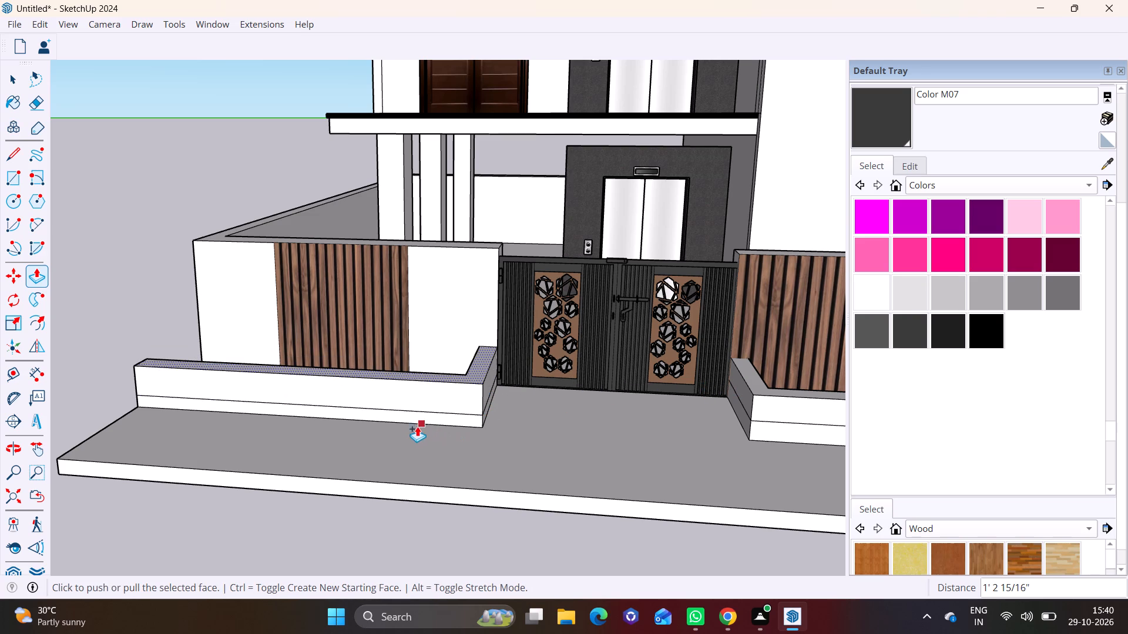
key("space")
Paint the upper tier of both border walls with Color L11, on the front faces and the gate-facing ends.
scroll(225, 427, "down", 6)
middle_click_drag(220, 424, 273, 367)
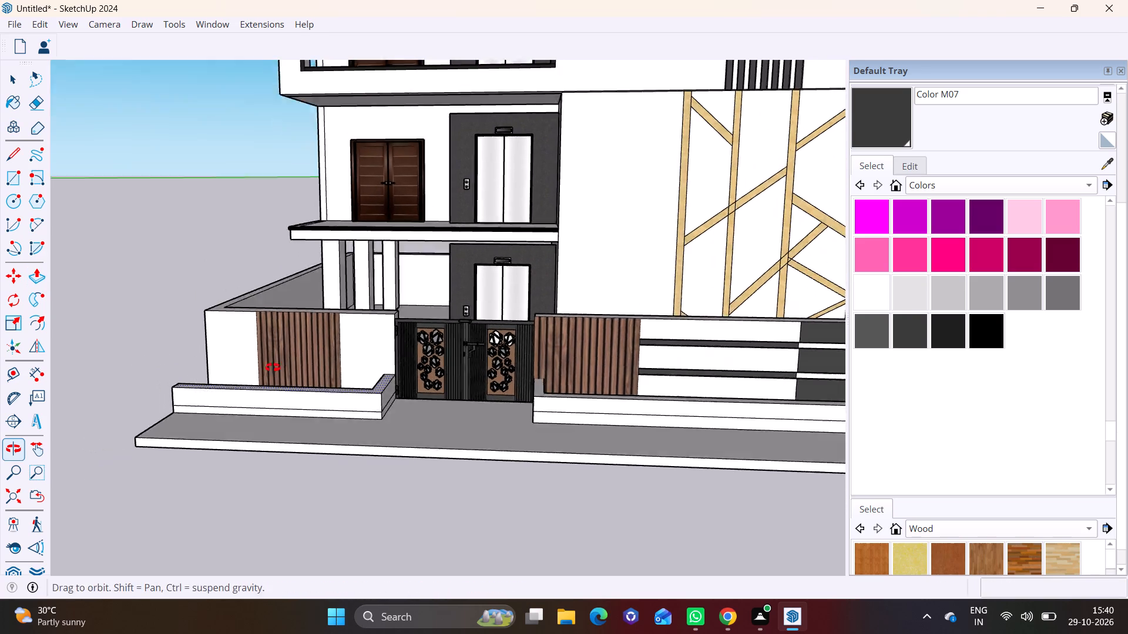
middle_click_drag(273, 367, 278, 363)
scroll(283, 366, "down", 3)
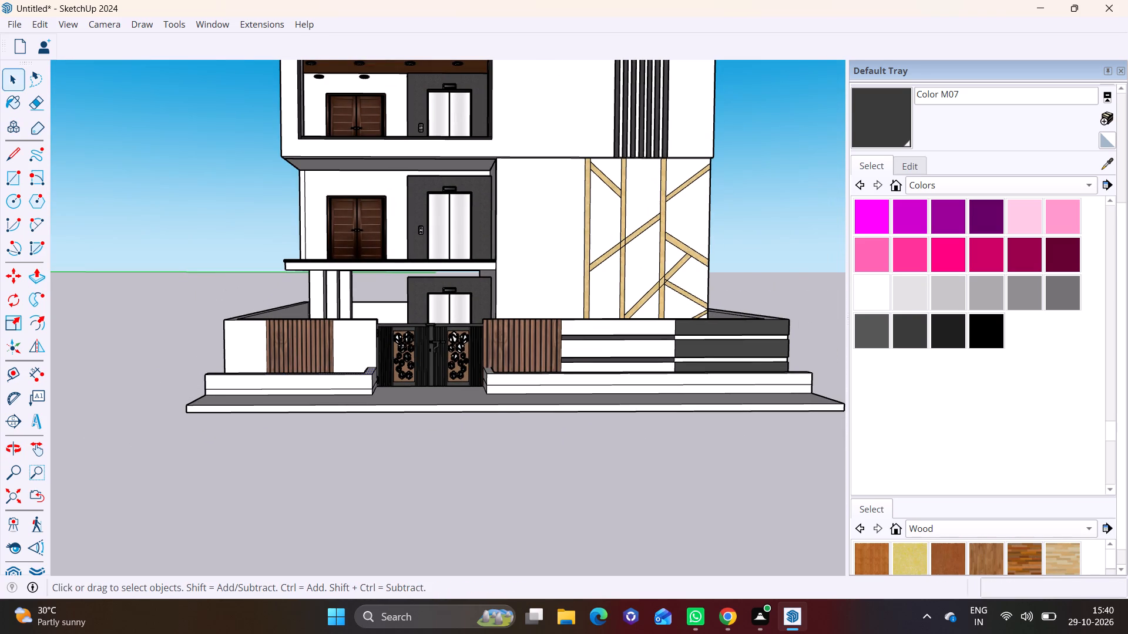
left_click(907, 254)
scroll(575, 395, "up", 2)
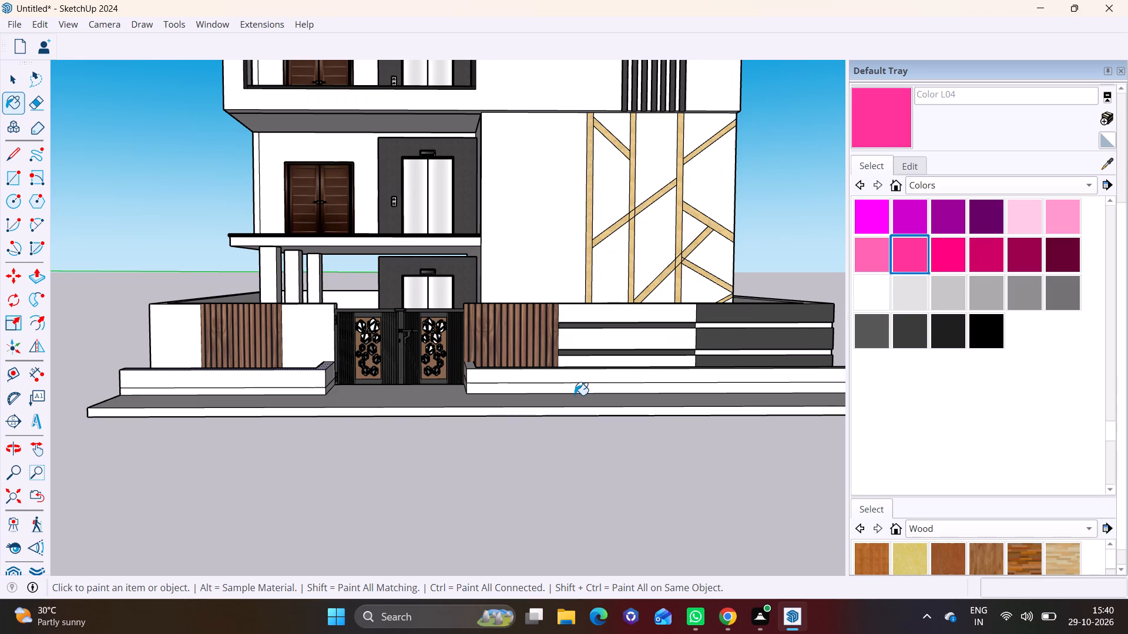
left_click(1021, 247)
scroll(522, 373, "up", 3)
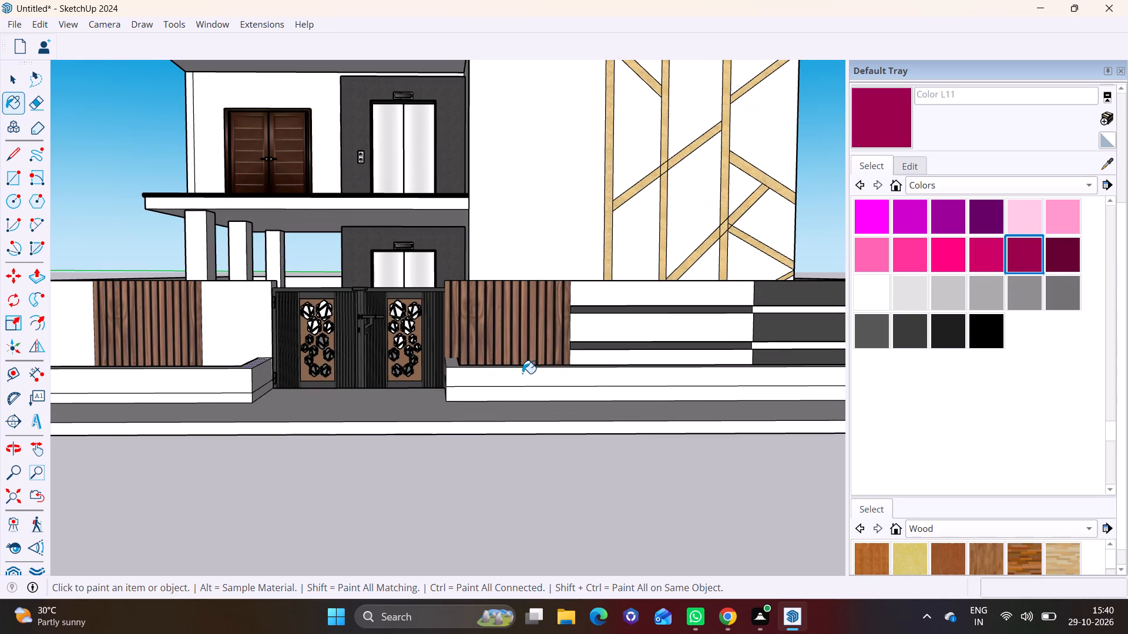
left_click(523, 373)
left_click(220, 375)
left_click(268, 375)
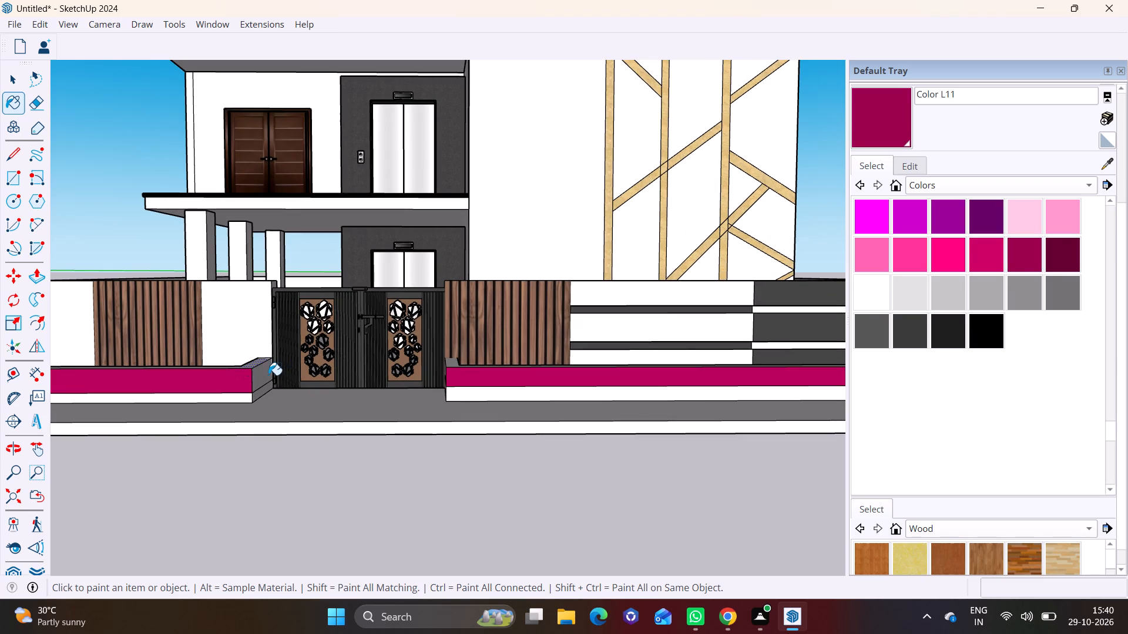
middle_click_drag(324, 373, 430, 388)
left_click(516, 380)
key("space")
left_click(498, 529)
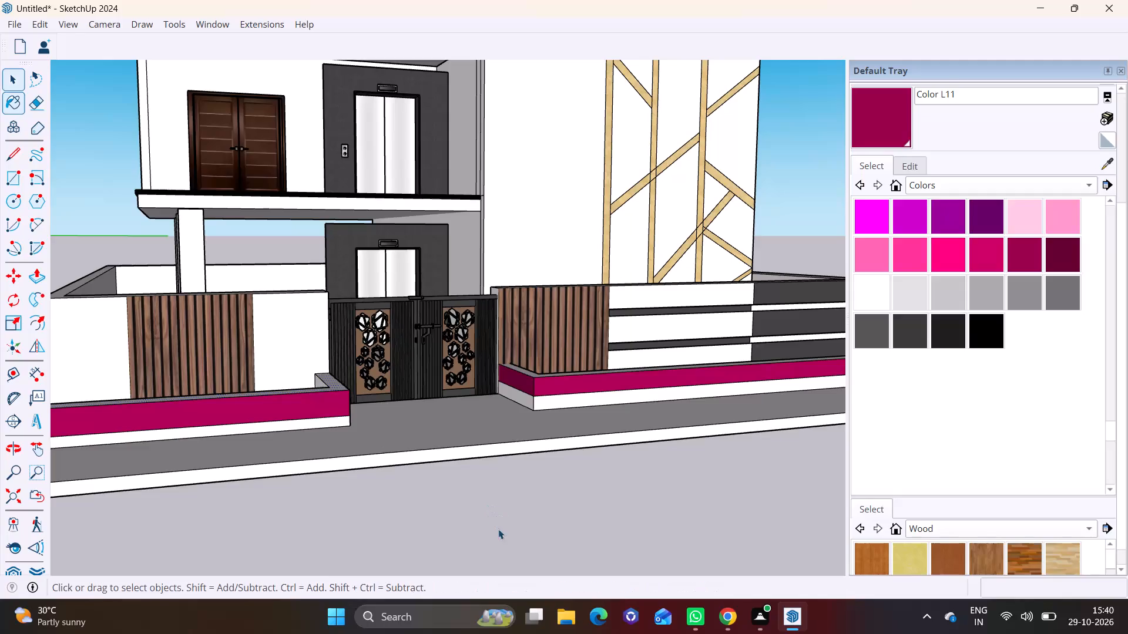
Draw a line about 3' 11" long across the open outer end of the second border, from boundary wall to border.
scroll(497, 518, "down", 9)
middle_click_drag(523, 463, 481, 533, "shift")
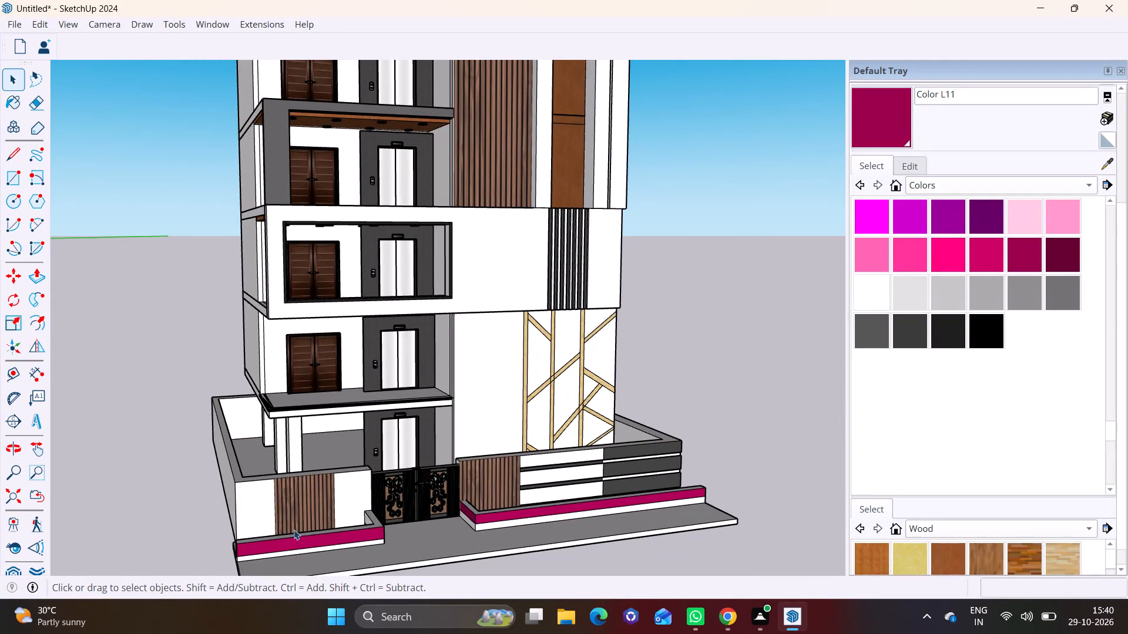
middle_click_drag(286, 528, 514, 507)
scroll(438, 562, "up", 2)
middle_click_drag(434, 529, 416, 420, "shift")
middle_click_drag(414, 457, 414, 459)
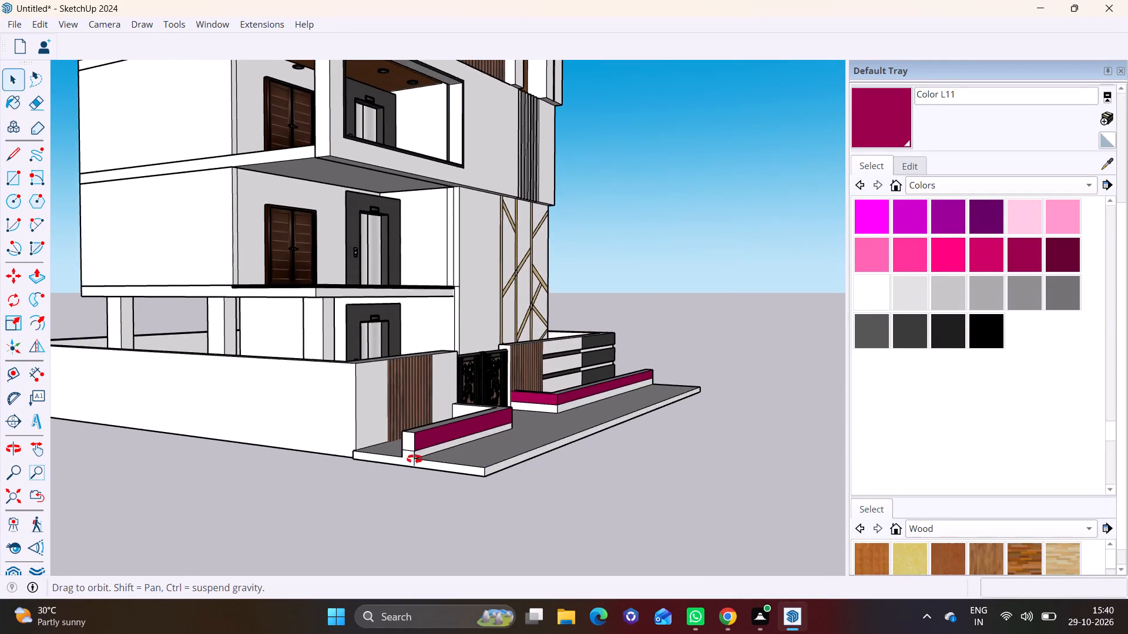
middle_click_drag(414, 459, 364, 595)
scroll(365, 531, "up", 6)
middle_click_drag(375, 510, 417, 400, "shift")
middle_click_drag(398, 470, 170, 545)
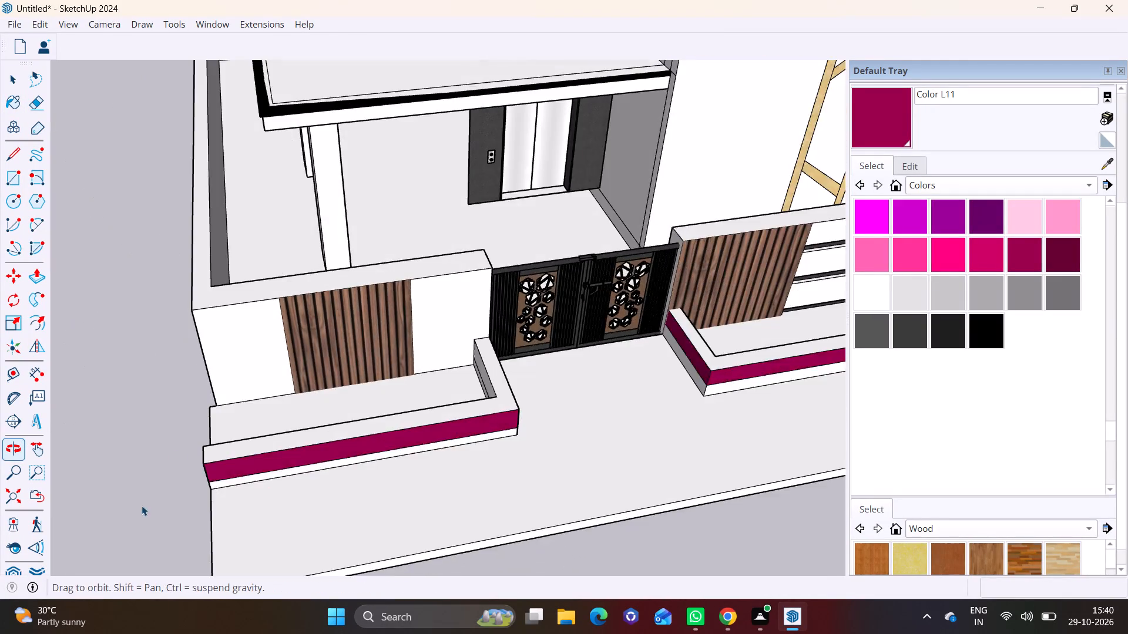
scroll(183, 446, "up", 7)
middle_click_drag(267, 444, 588, 393)
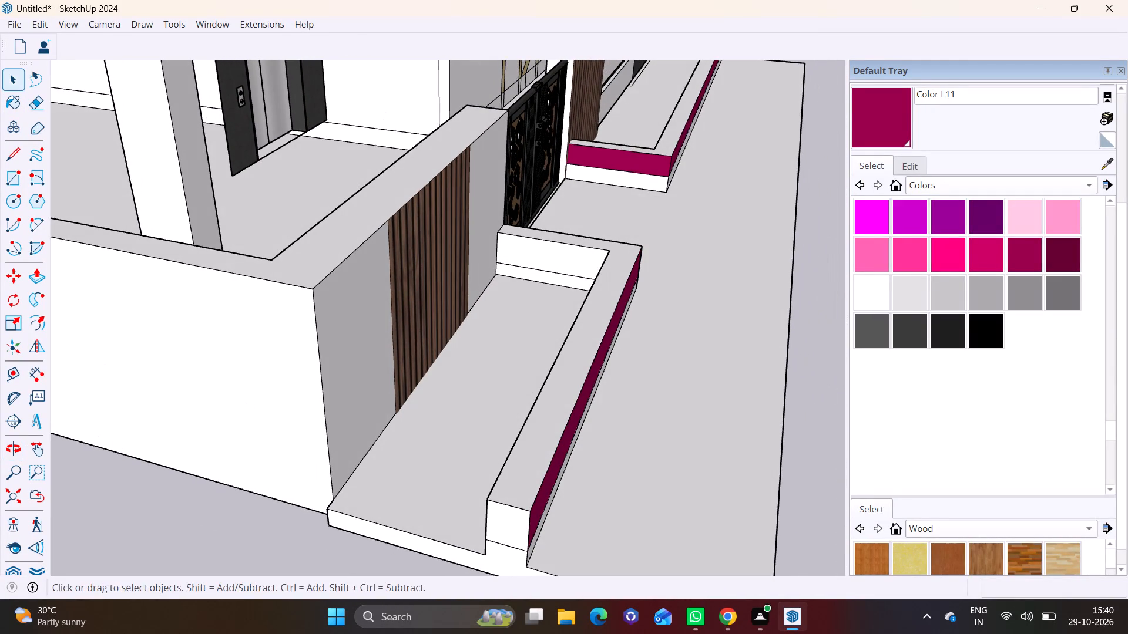
left_click(11, 154)
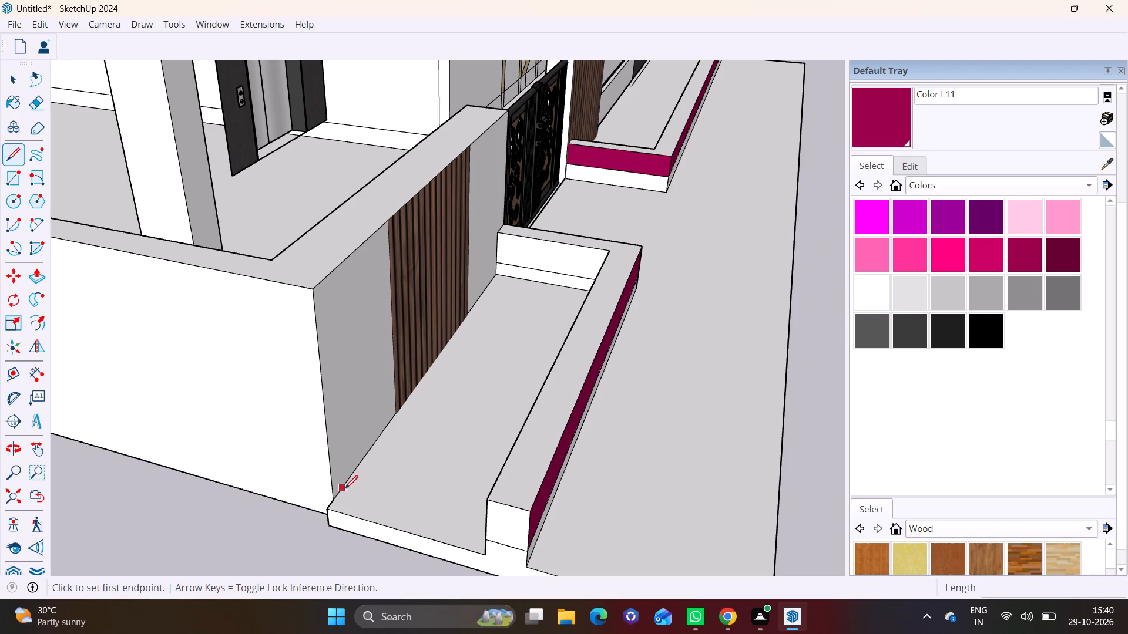
left_click(347, 487)
middle_click_drag(440, 519, 607, 497)
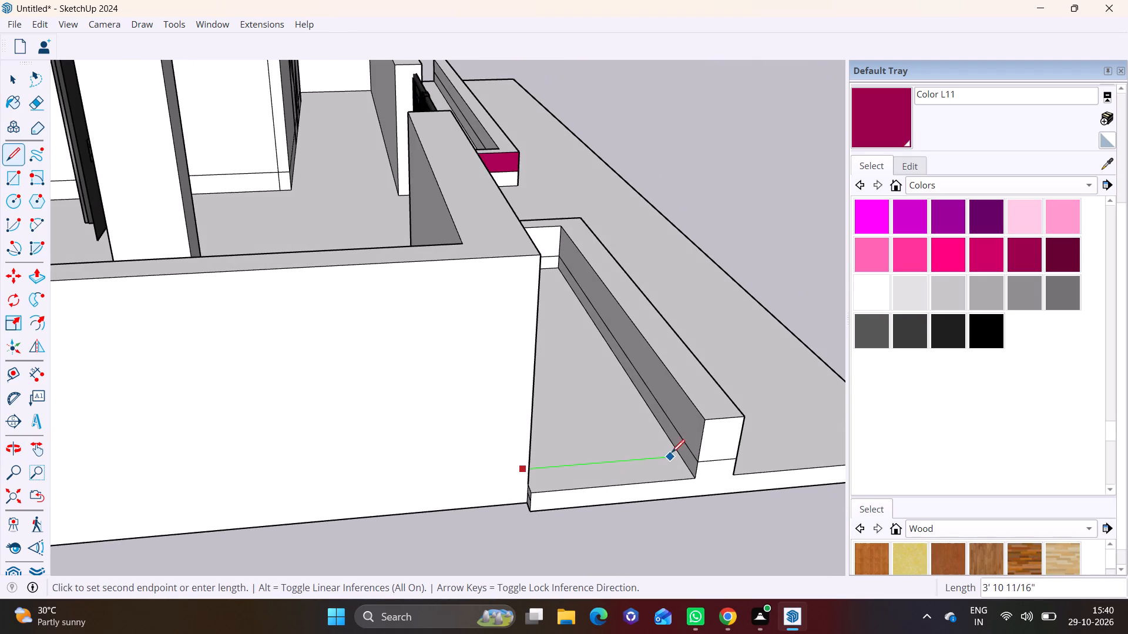
left_click(674, 452)
Push/Pull the end strip up 6 1/16" and a further 1' 2 15/16" to the border's top, closing that end.
key("space")
left_click(596, 482)
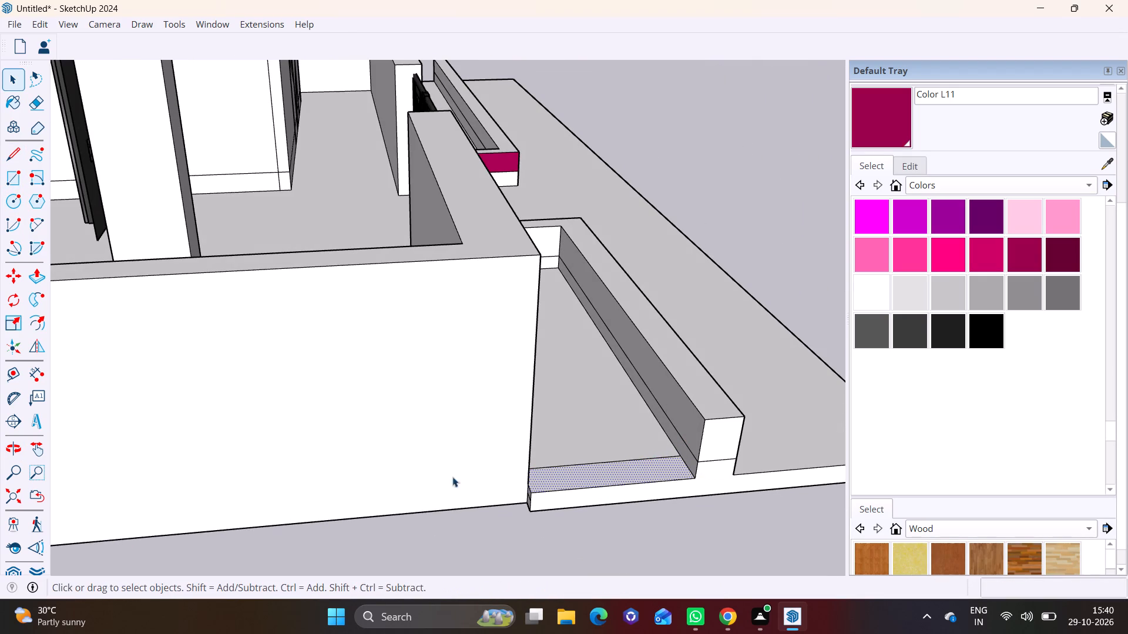
left_click(38, 278)
left_click(652, 467)
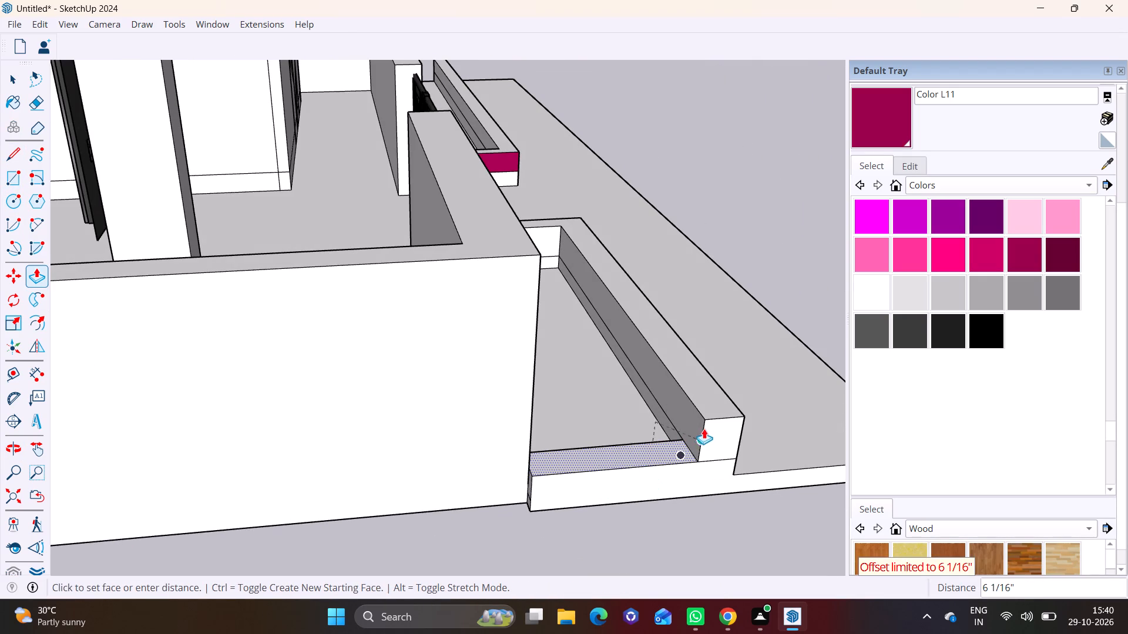
left_click(706, 422)
left_click(651, 460)
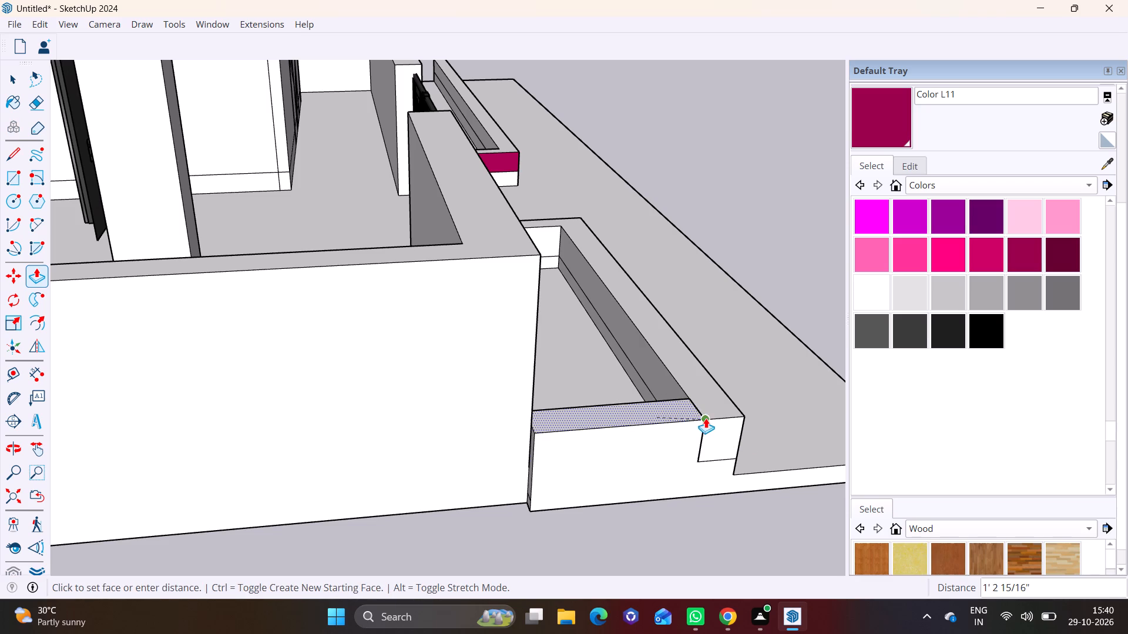
left_click(707, 418)
Draw a line about 3' 11 3/8" long across the open end of the border beside the dark-panelled wall.
middle_click_drag(717, 427, 243, 443)
scroll(397, 385, "down", 7)
middle_click_drag(531, 403, 99, 464)
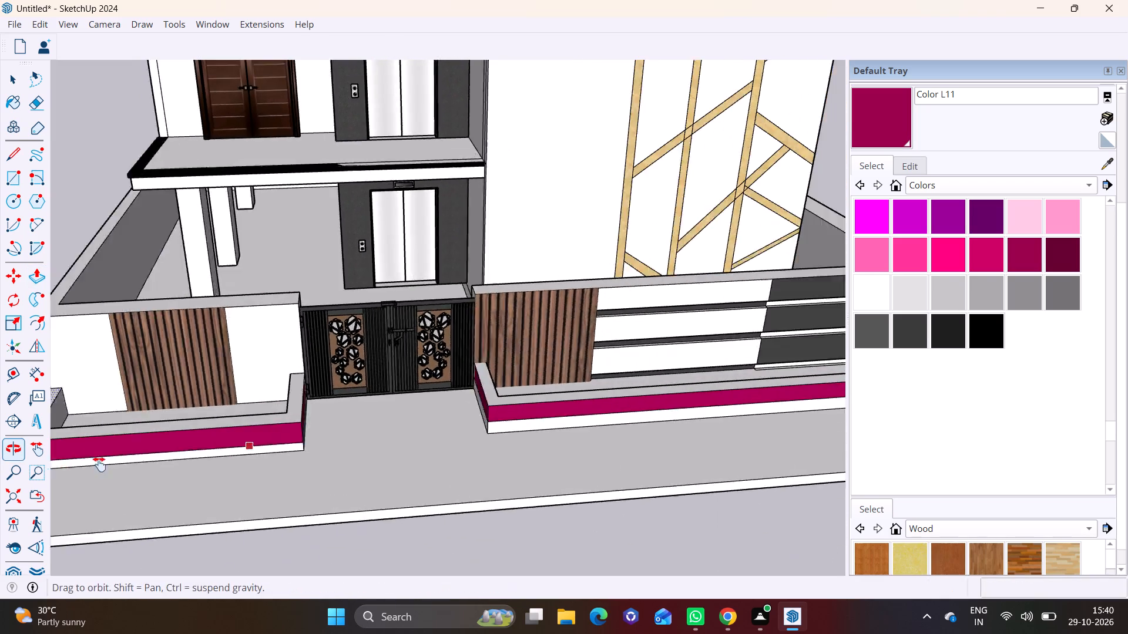
middle_click_drag(99, 464, 78, 469)
middle_click_drag(512, 410, 0, 483, "shift")
middle_click_drag(191, 490, 0, 610)
scroll(390, 387, "up", 10)
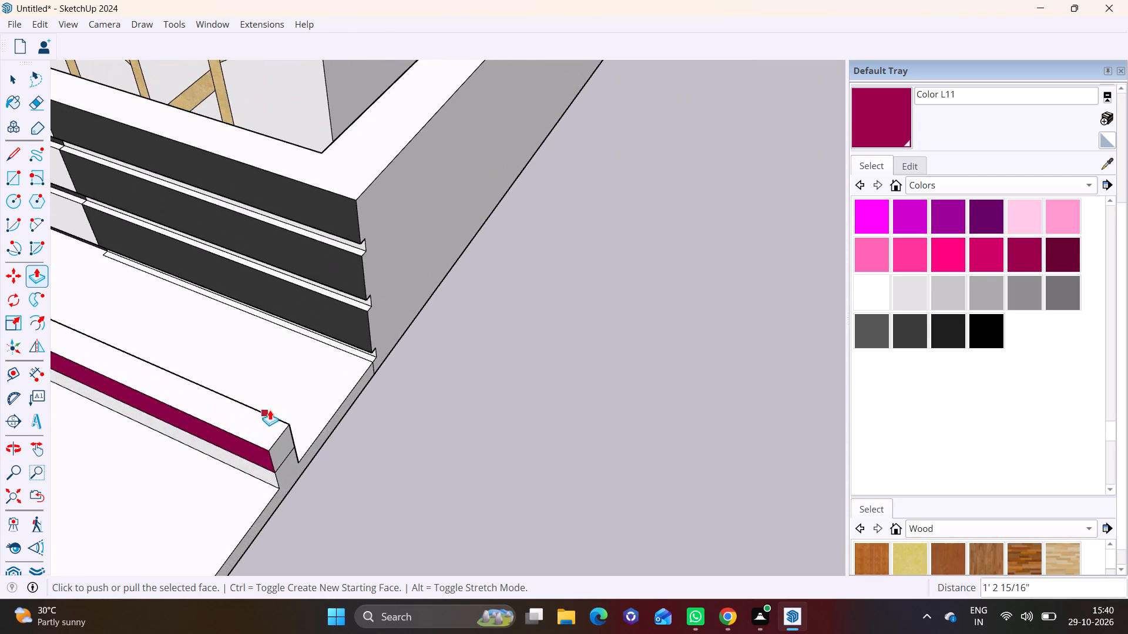
middle_click_drag(241, 423, 35, 484)
left_click(15, 154)
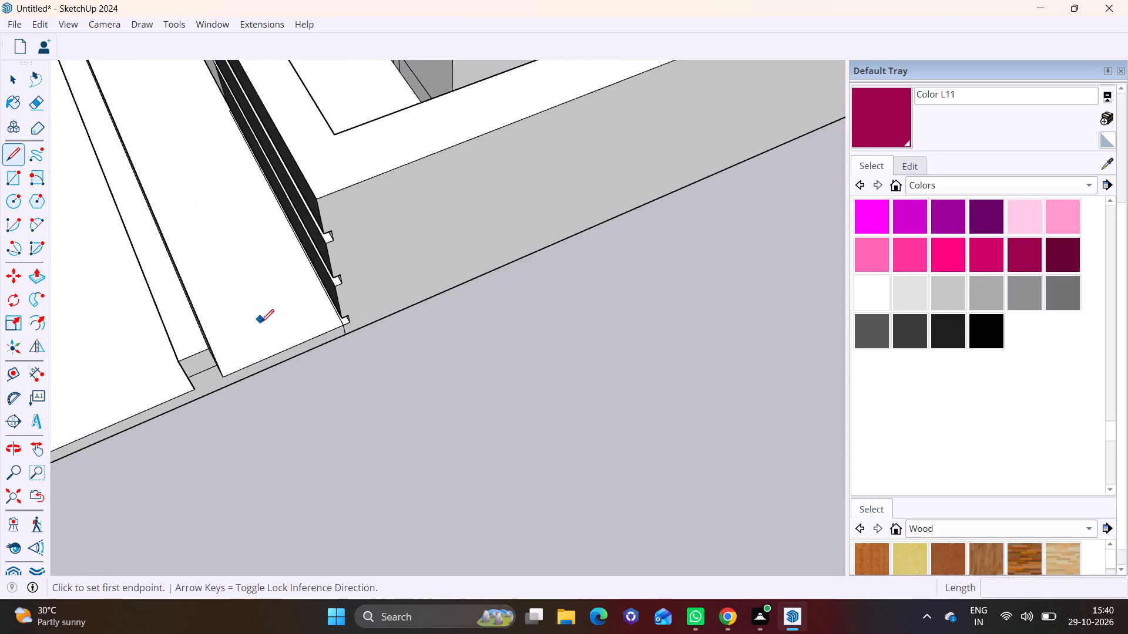
scroll(261, 322, "up", 9)
left_click(168, 365)
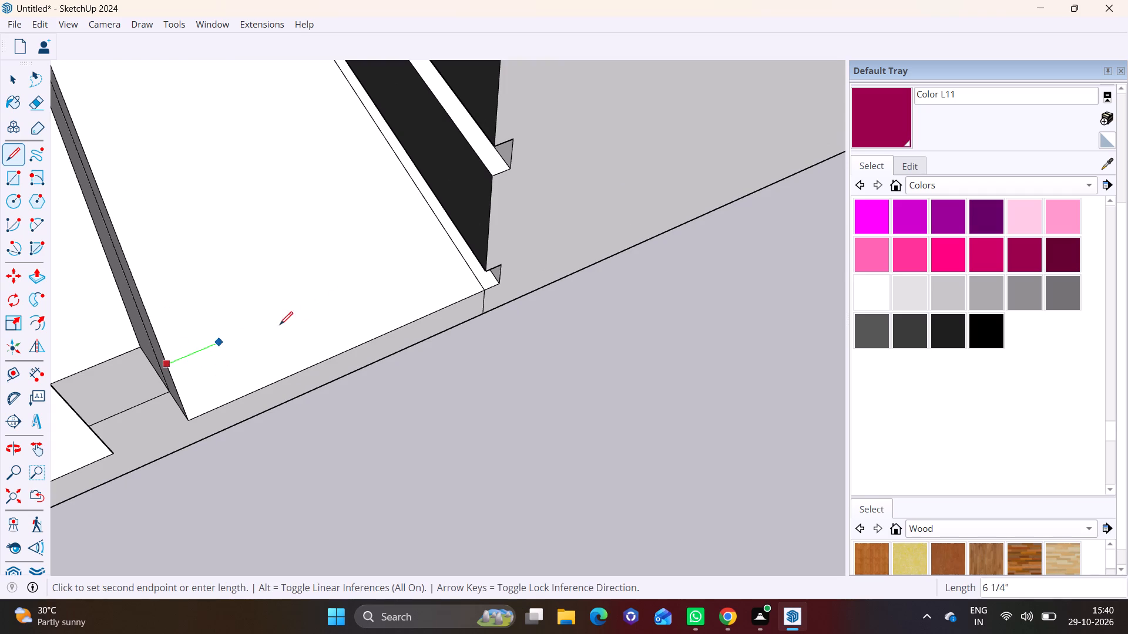
left_click(449, 240)
Push/Pull this end strip up 9 1/8" and further to the border's top, closing the end.
key("space")
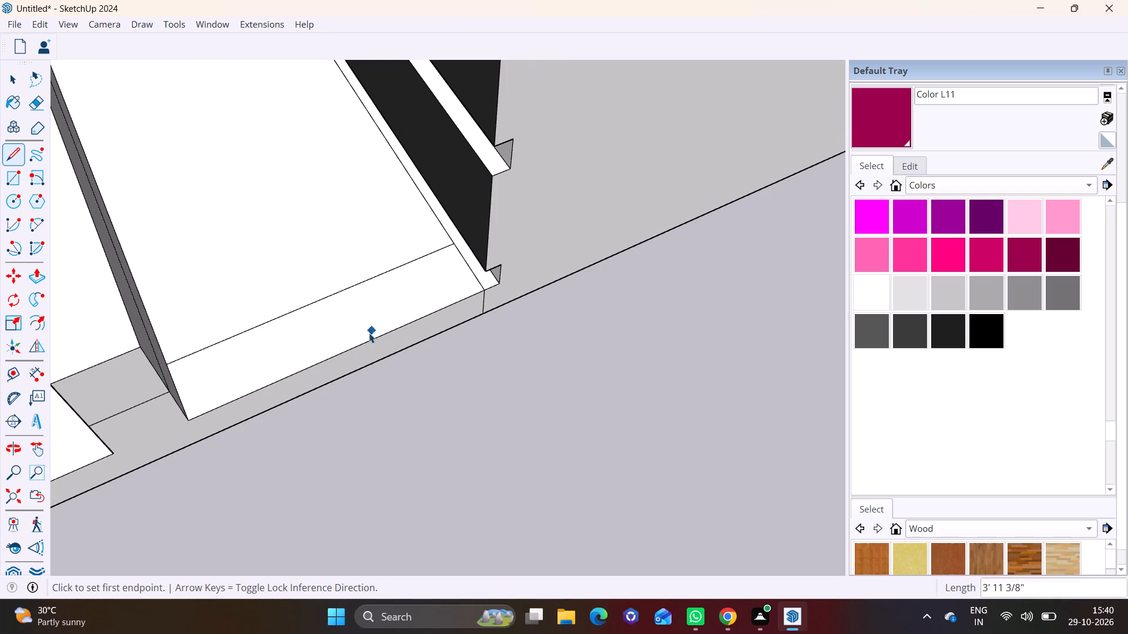
left_click(364, 323)
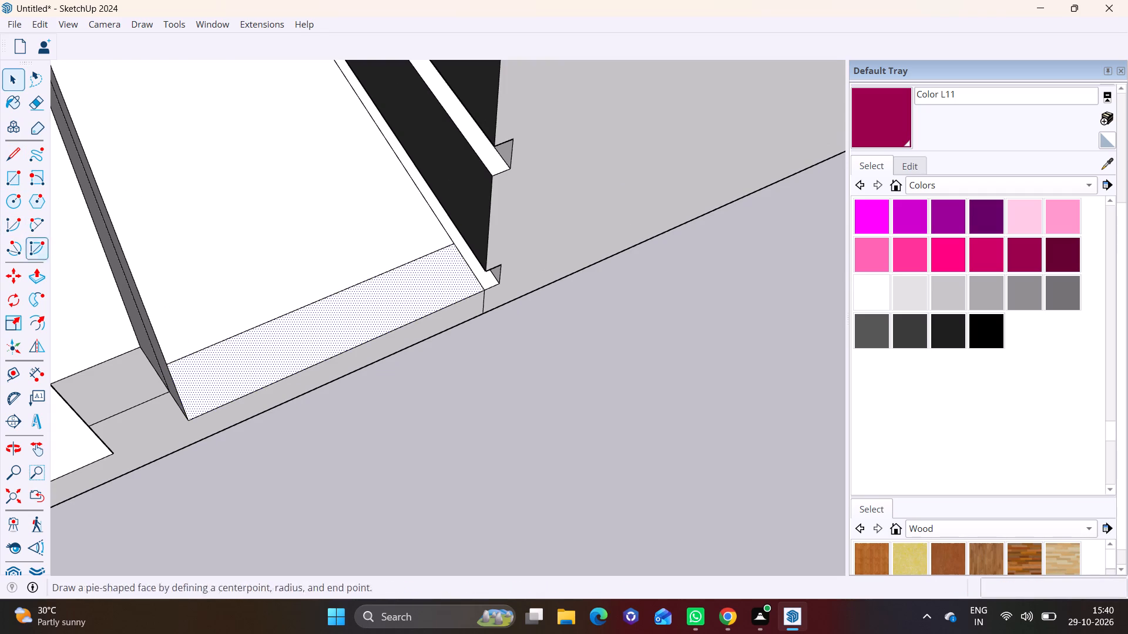
left_click(38, 273)
left_click(228, 352)
left_click(109, 336)
left_click(224, 348)
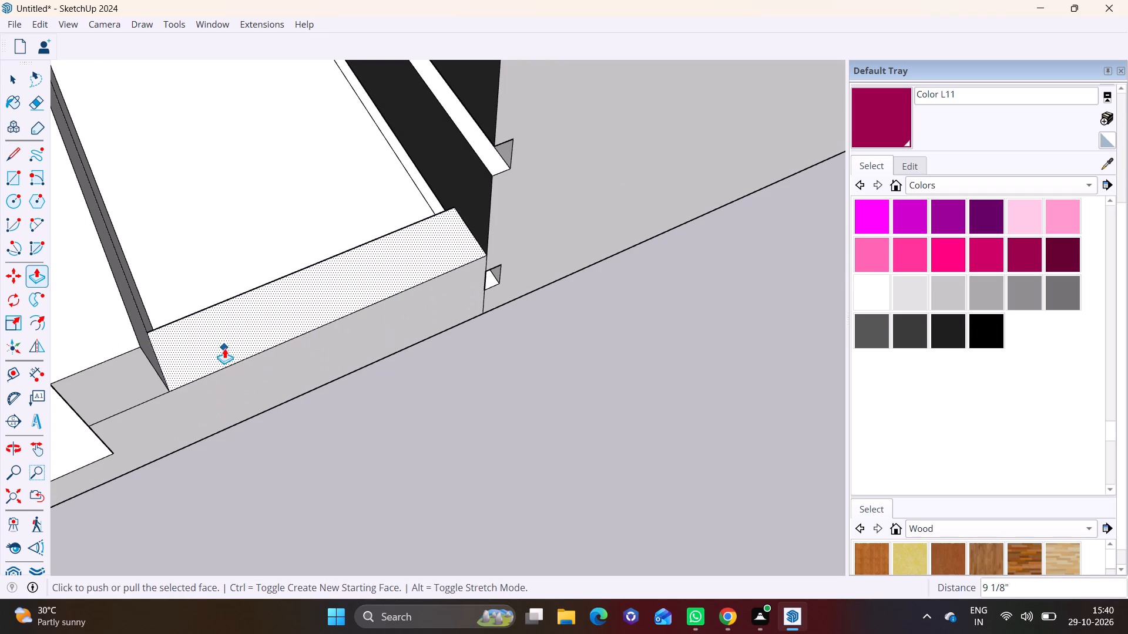
left_click(132, 347)
key("space")
left_click(264, 454)
Examine the front elevation with its boundary wall, gate and closed, painted borders.
scroll(232, 450, "down", 5)
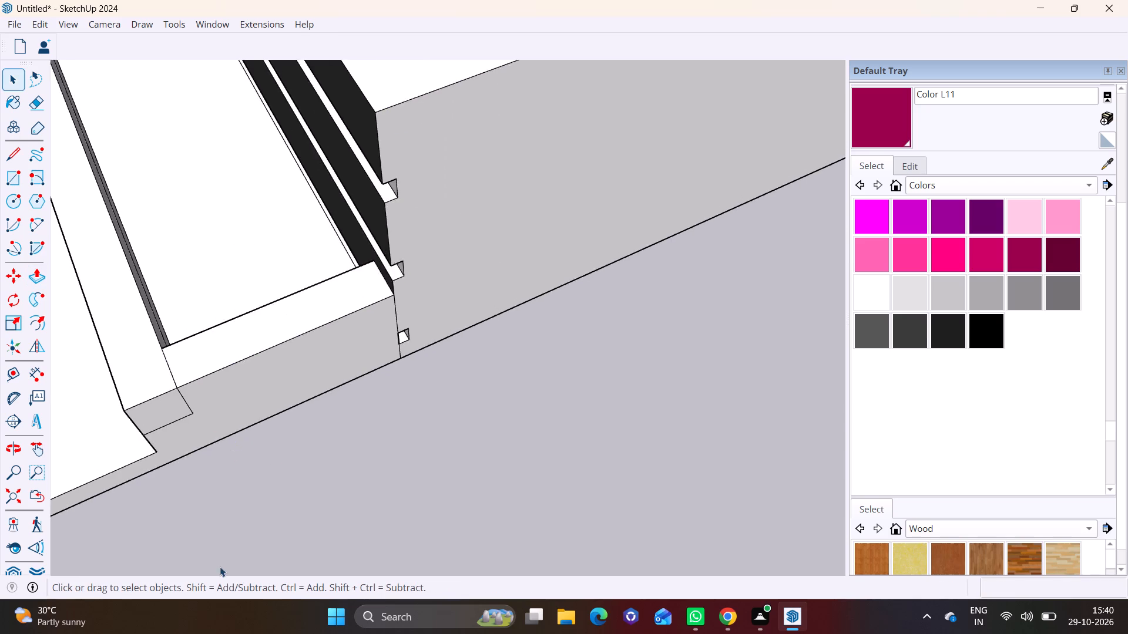
scroll(220, 566, "down", 2)
middle_click_drag(166, 552, 425, 417)
scroll(394, 408, "down", 7)
middle_click_drag(321, 463, 422, 268)
scroll(397, 348, "down", 3)
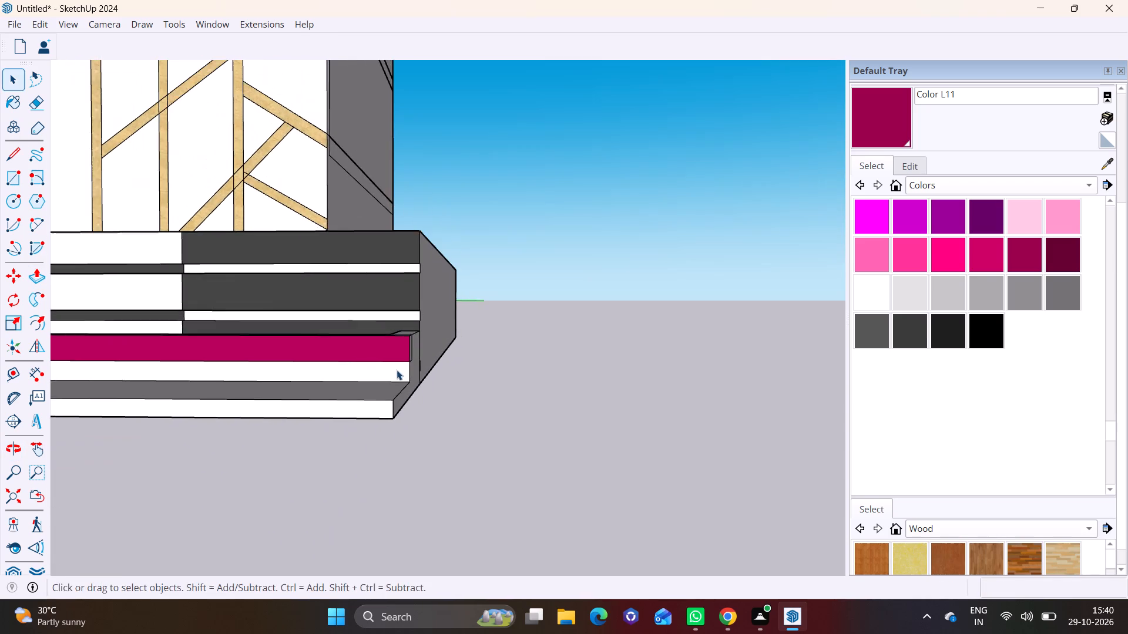
middle_click_drag(368, 396, 609, 484, "shift")
scroll(559, 467, "down", 11)
middle_click_drag(505, 494, 563, 501, "shift")
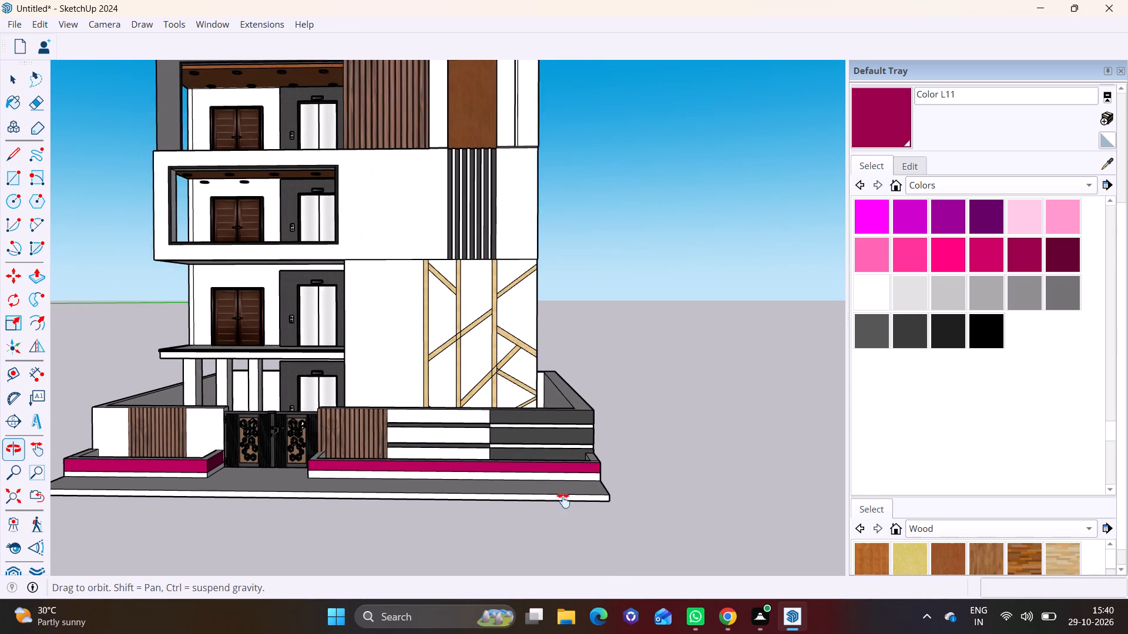
middle_click_drag(563, 501, 595, 501, "shift")
scroll(556, 477, "down", 2)
middle_click_drag(530, 462, 562, 467)
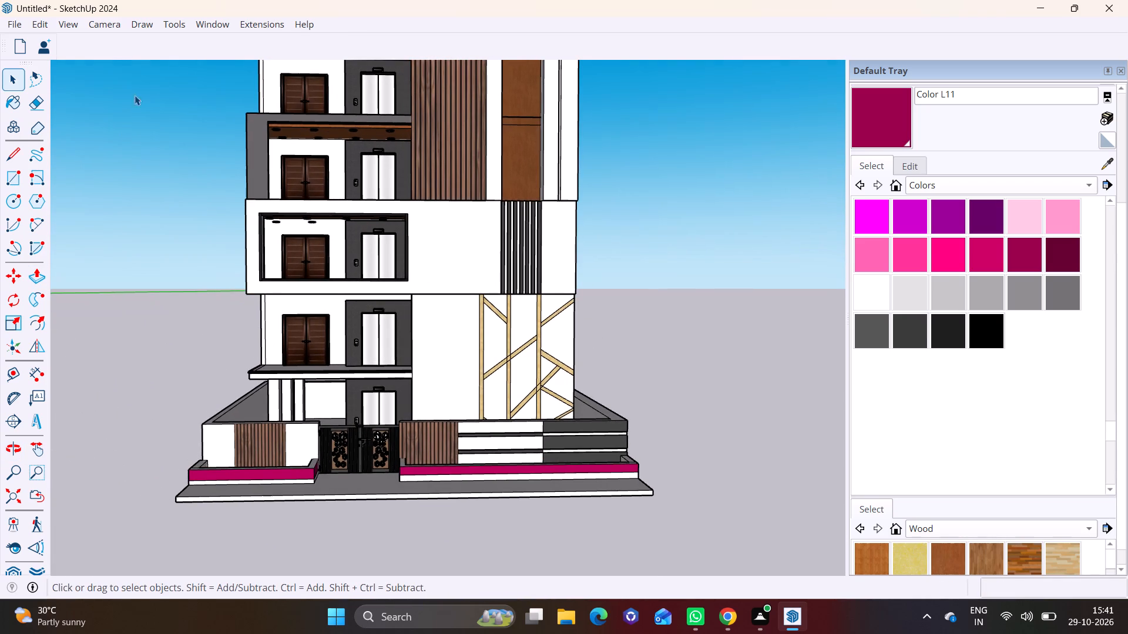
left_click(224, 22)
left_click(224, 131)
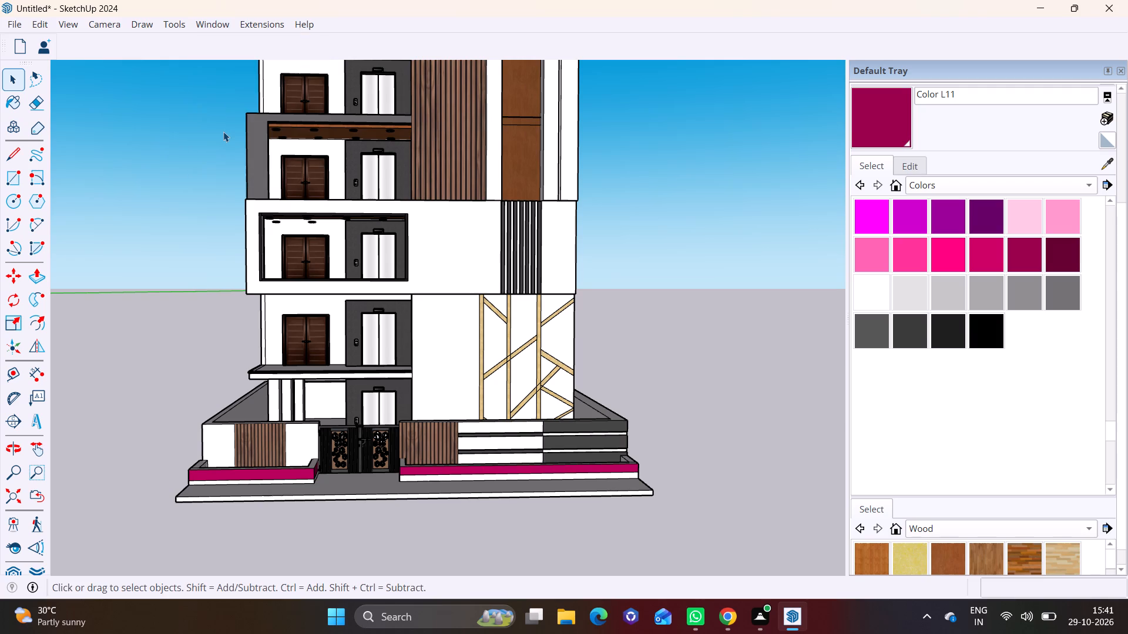
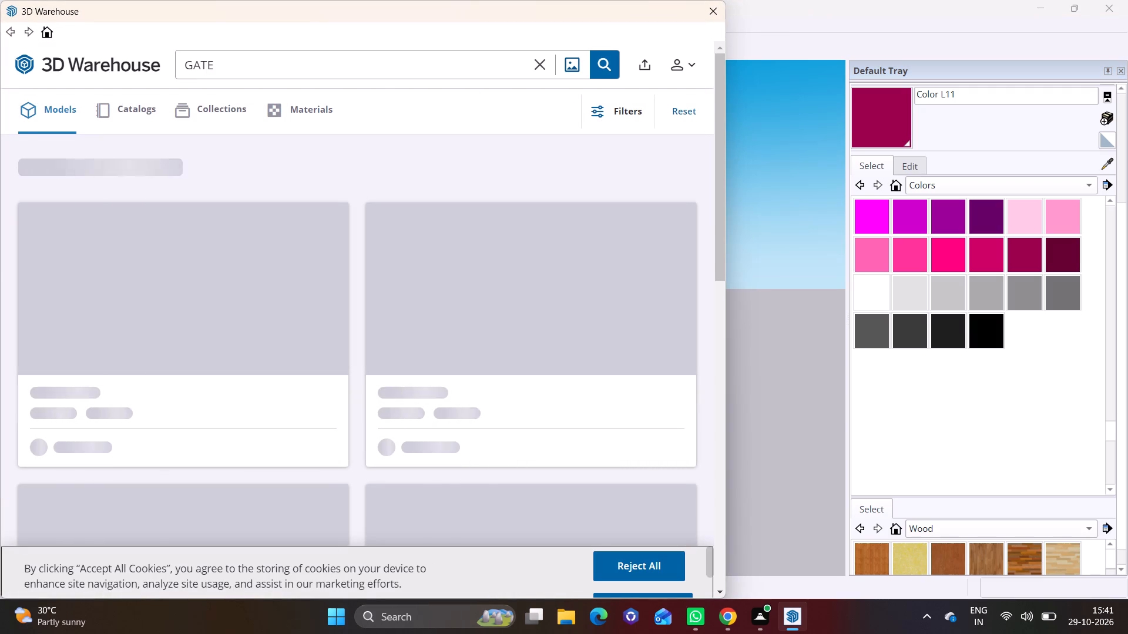
Replace the current 3D Warehouse query and search for plants.
left_click(544, 61)
left_click(360, 60)
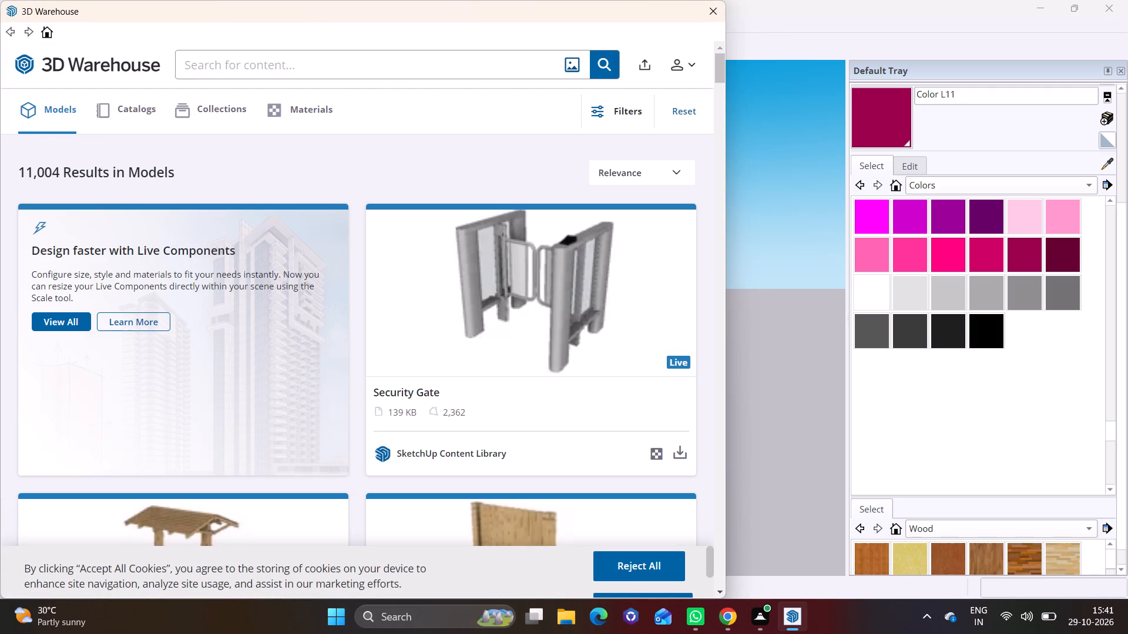
type("plants")
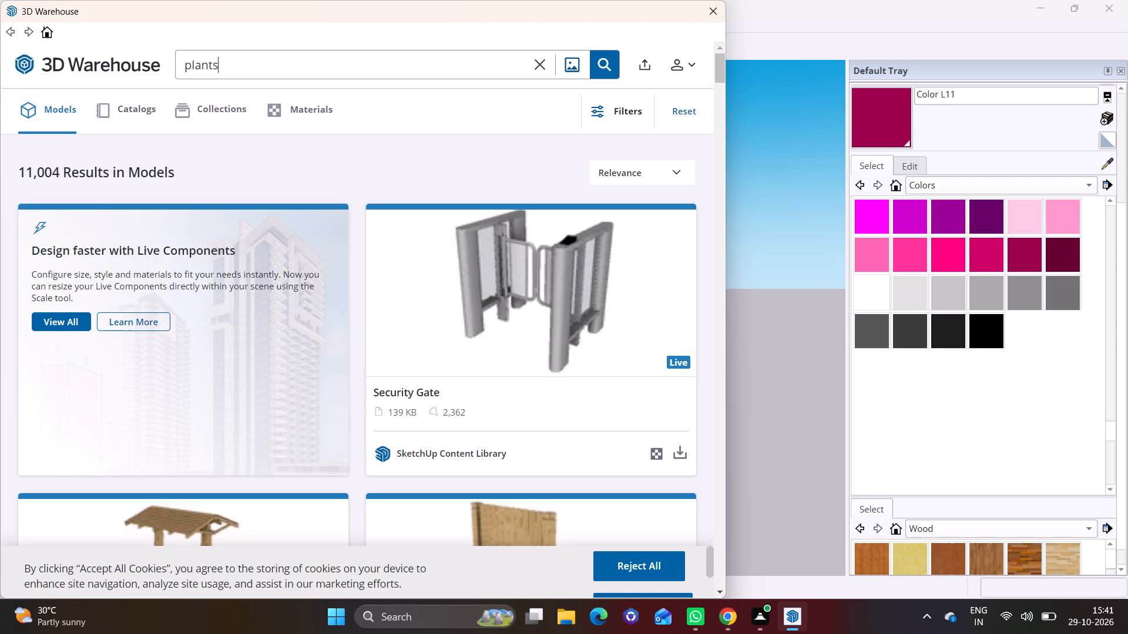
key("Return")
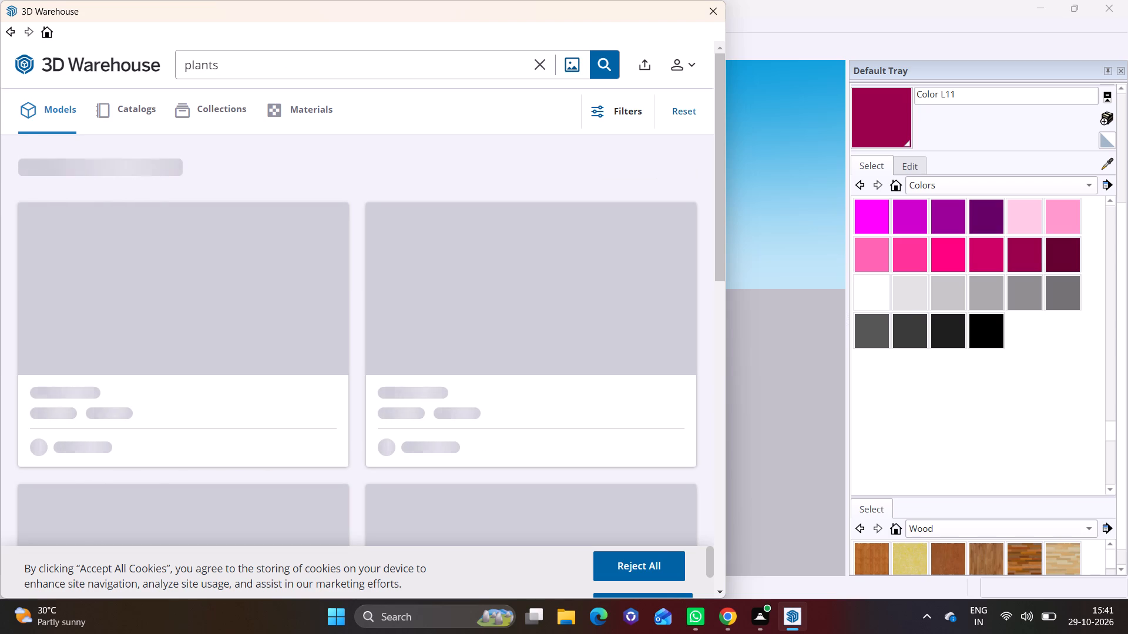
Find the 607 KB leafy "Planting" model among the results and load it directly into the building model.
left_click(715, 588)
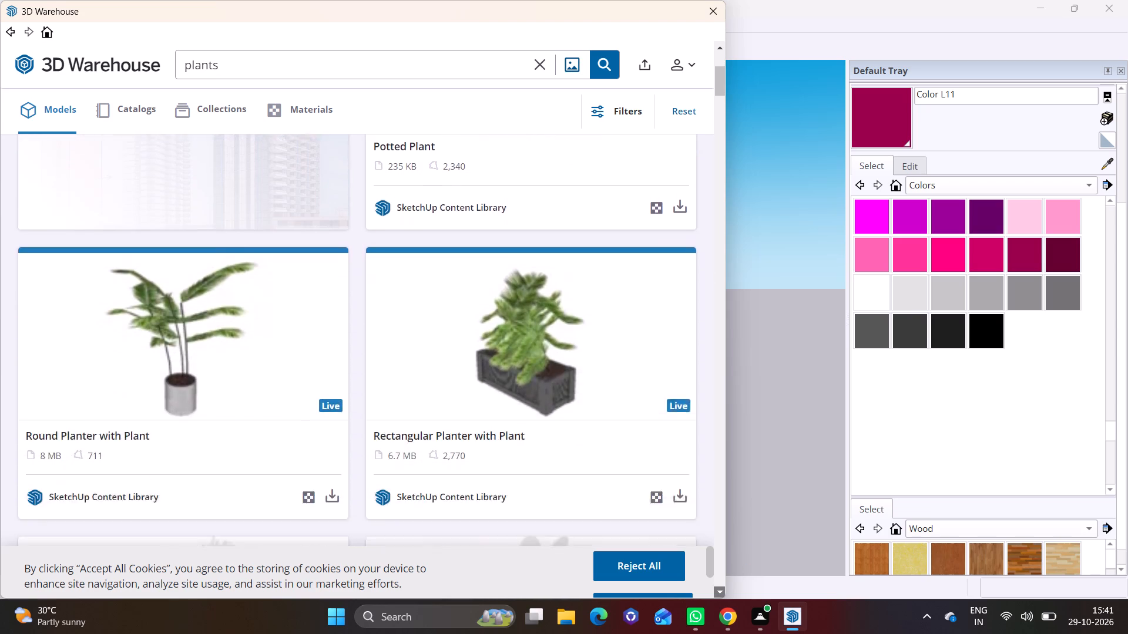
left_click(715, 588)
left_click(715, 588)
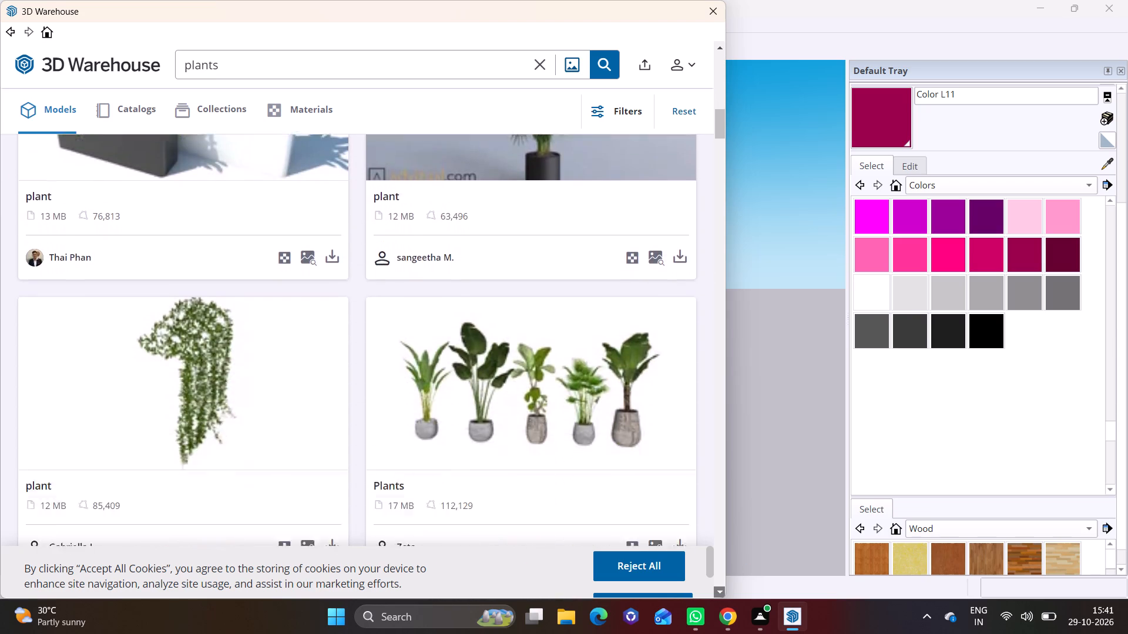
left_click(715, 588)
left_click(715, 588)
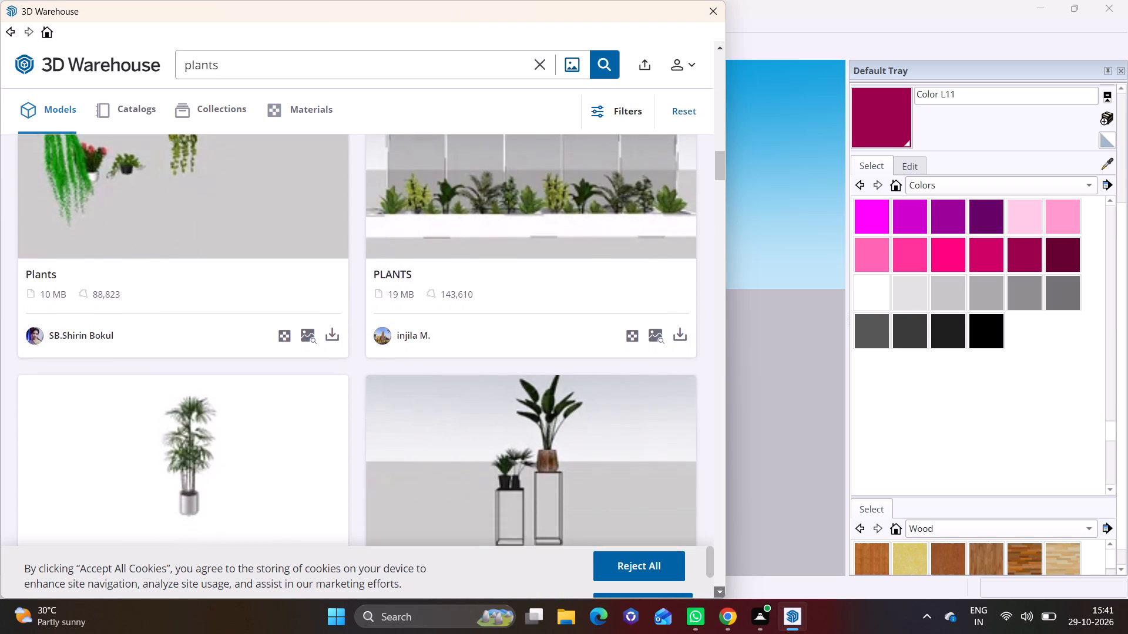
left_click(715, 588)
left_click(715, 588)
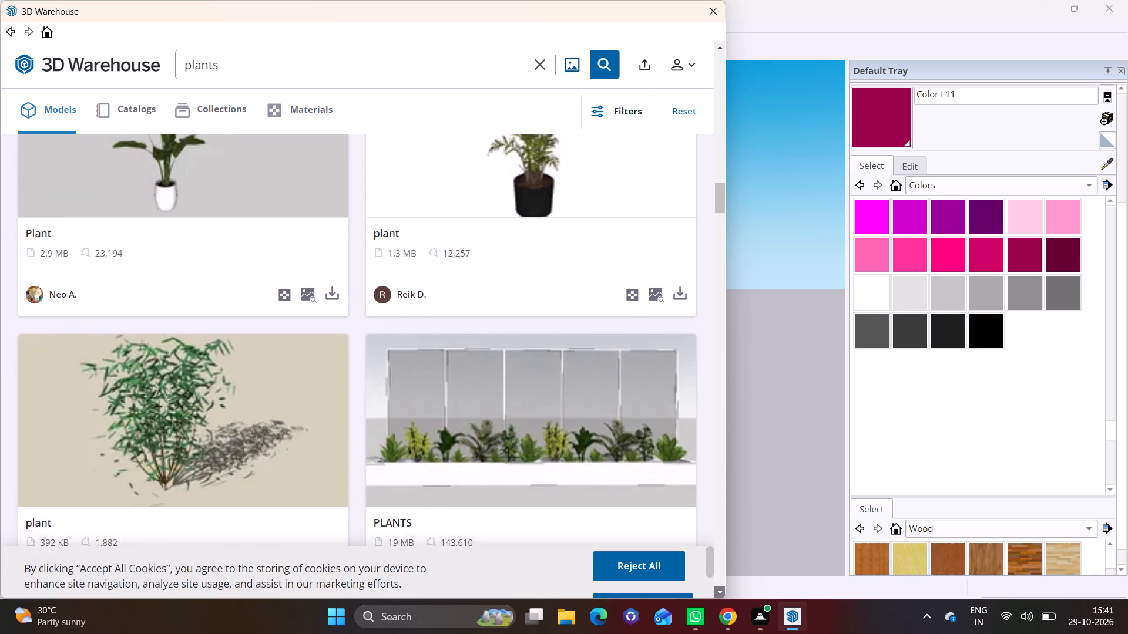
left_click(715, 588)
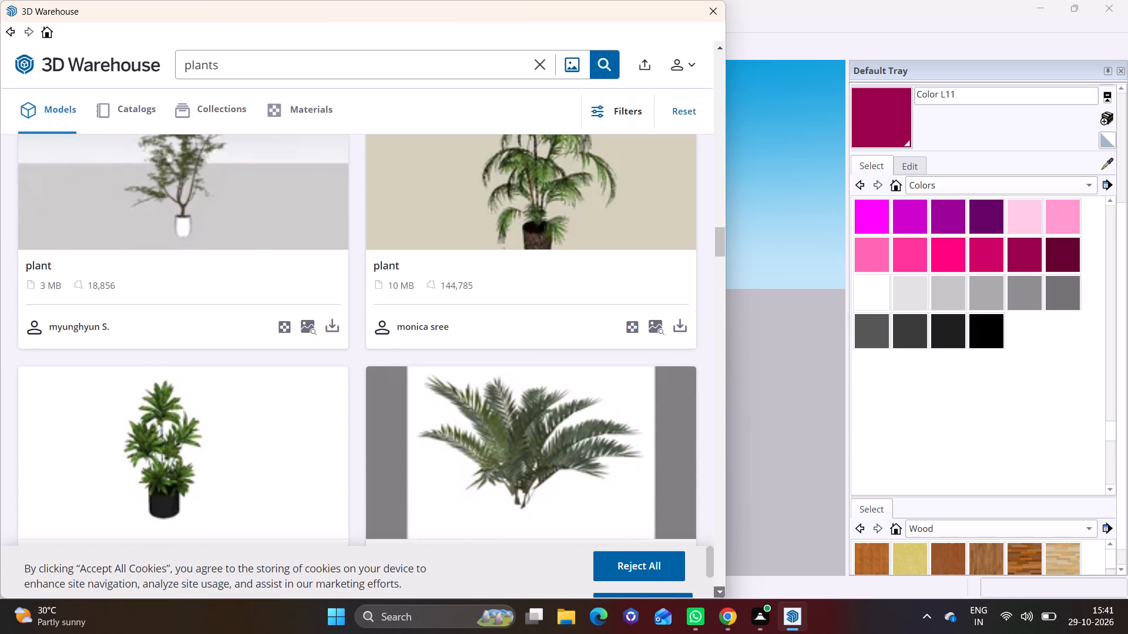
left_click(715, 588)
left_click(716, 588)
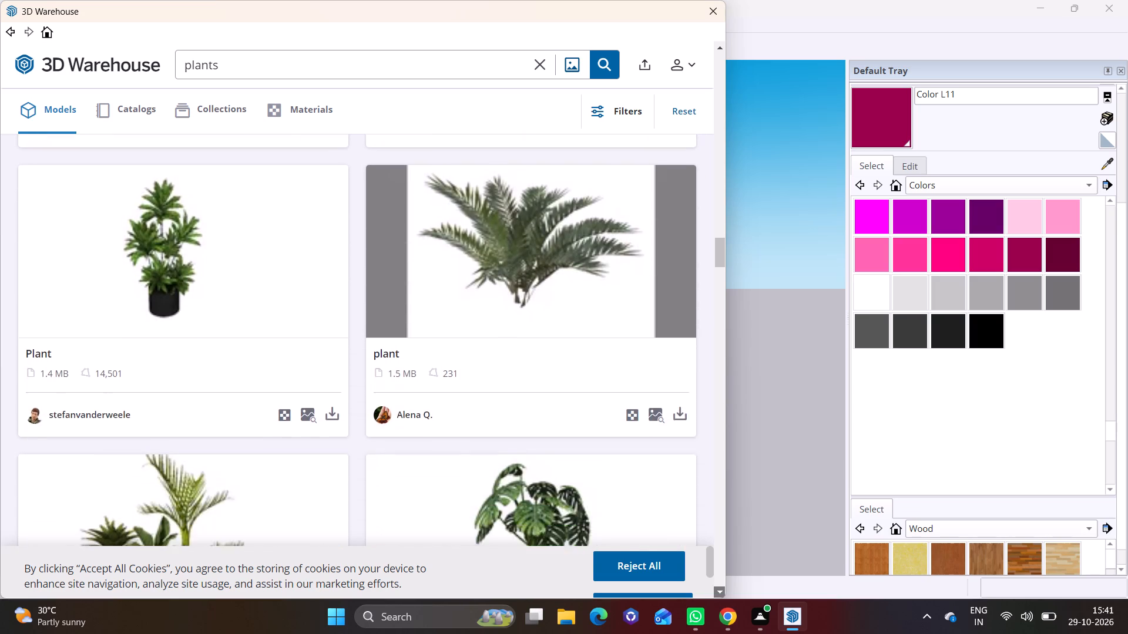
left_click(716, 588)
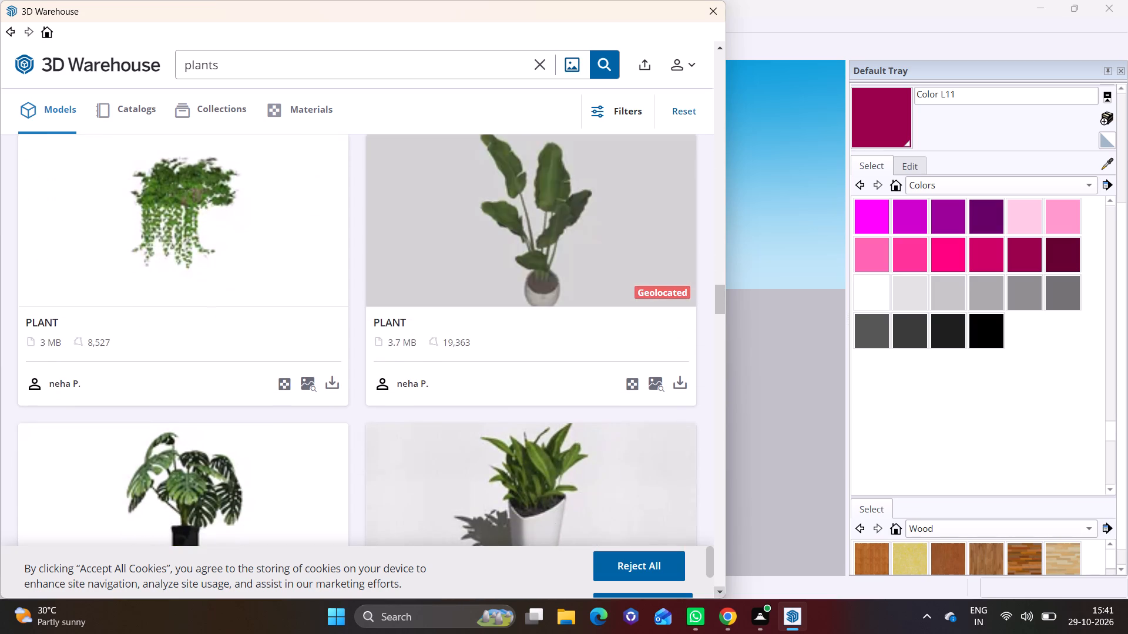
left_click(716, 588)
left_click(716, 588)
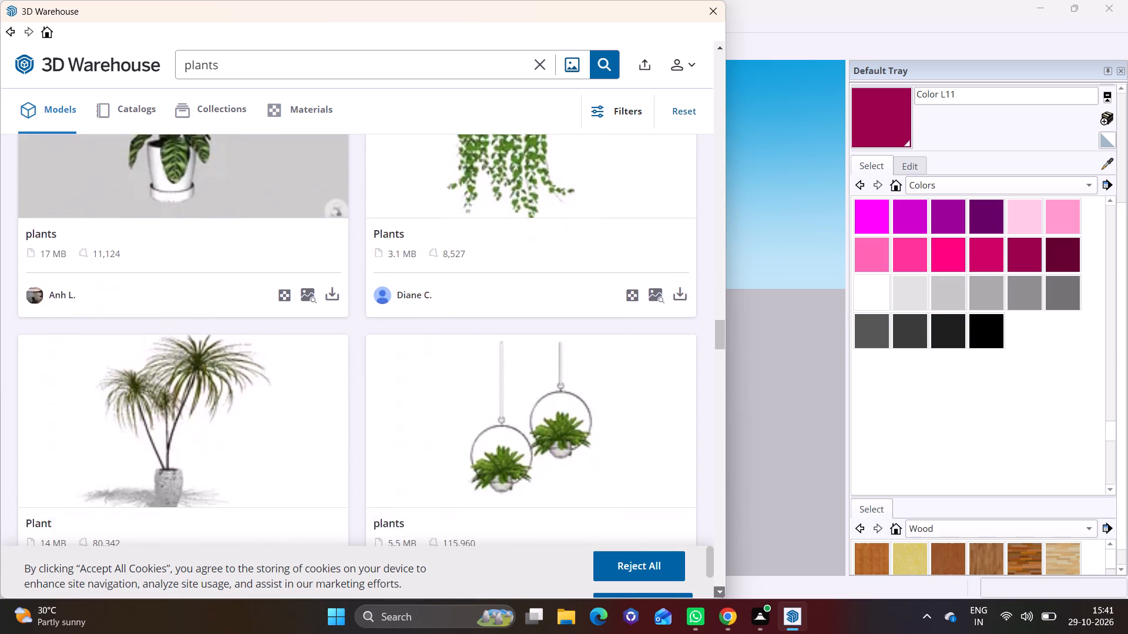
left_click(716, 588)
left_click(716, 588)
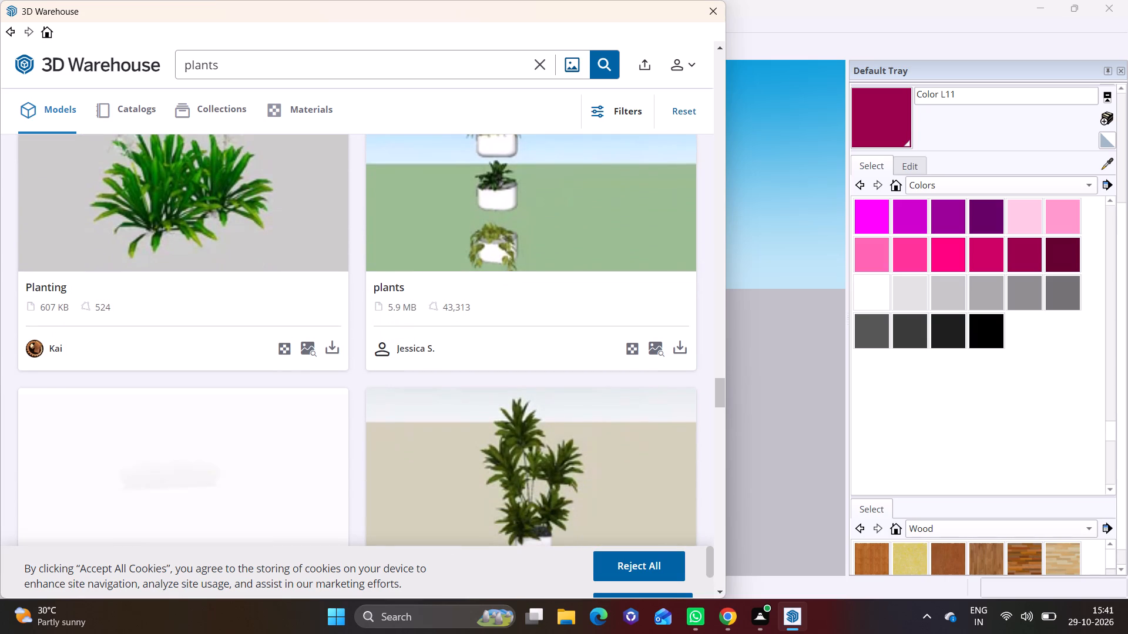
left_click(333, 342)
left_click(317, 321)
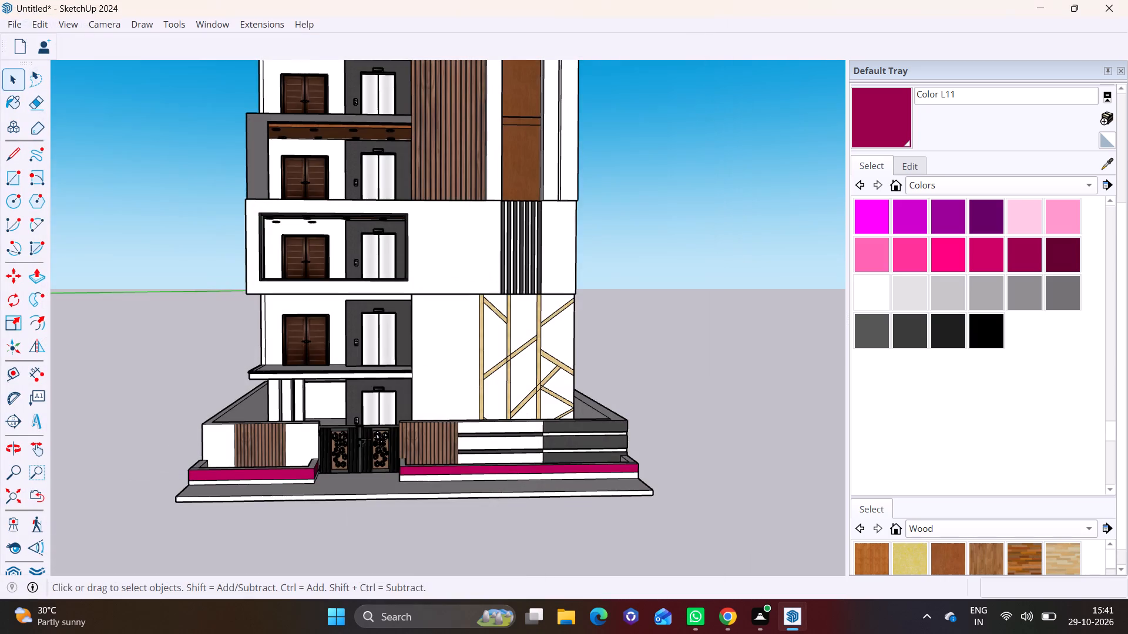
Place the plant inside the long border, at its gate end in front of the wood-slatted wall.
scroll(447, 486, "up", 3)
left_click(718, 337)
scroll(425, 463, "up", 3)
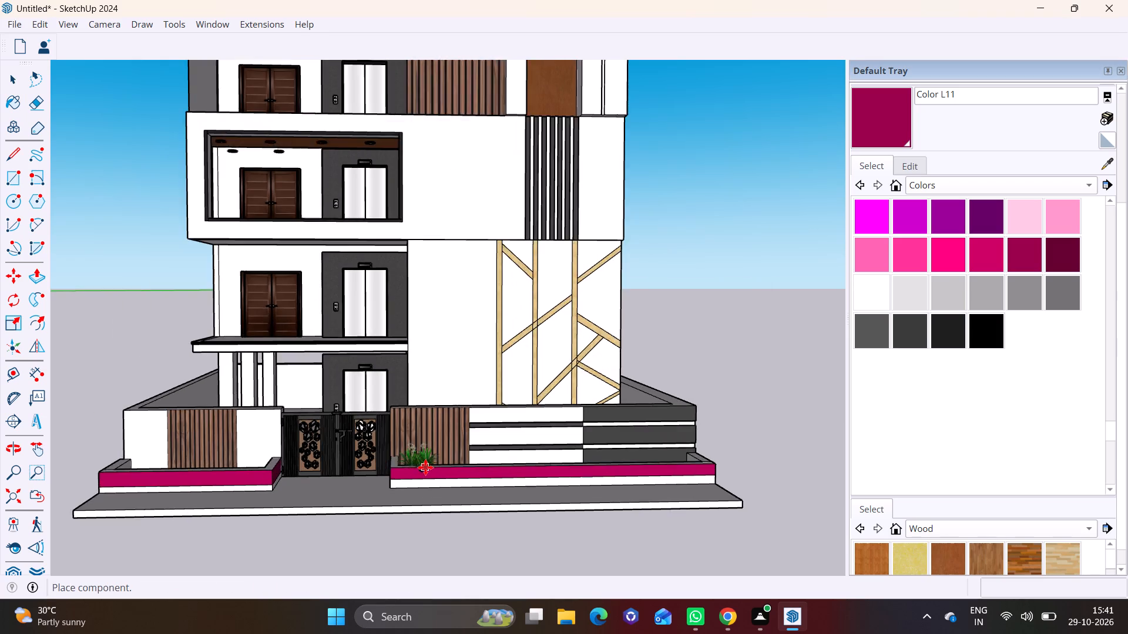
scroll(425, 467, "up", 6)
middle_click_drag(431, 419, 380, 560)
scroll(381, 552, "up", 3)
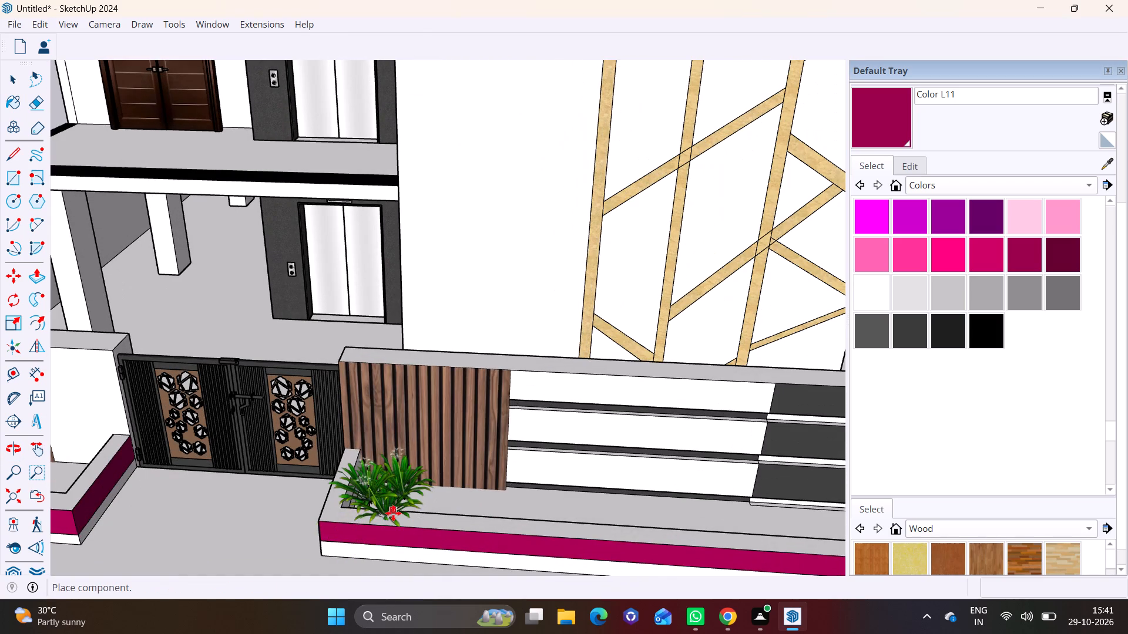
left_click(394, 504)
Move the plant up 9" so its leaves rise above the long border's edge.
middle_click_drag(399, 514, 454, 394)
scroll(449, 439, "up", 1)
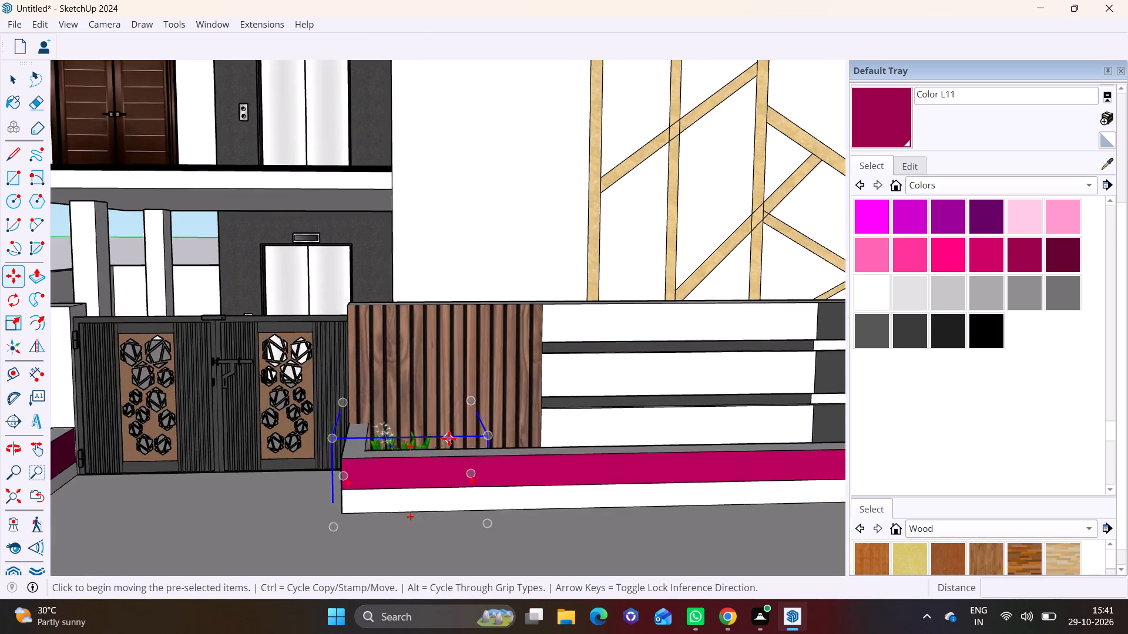
scroll(449, 439, "up", 4)
left_click(419, 424)
left_click(419, 399)
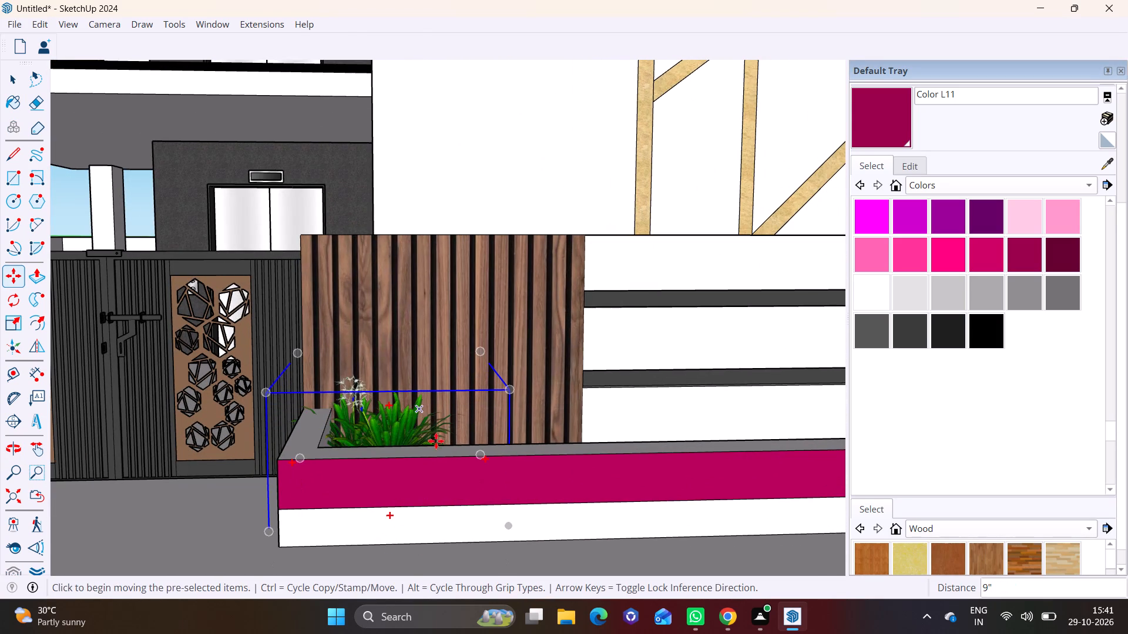
Copy the plant three times in a row along the long border, from the gate end past the slatted panel.
scroll(438, 444, "up", 1)
scroll(438, 444, "down", 7)
middle_click_drag(425, 463, 303, 500)
left_click(298, 465)
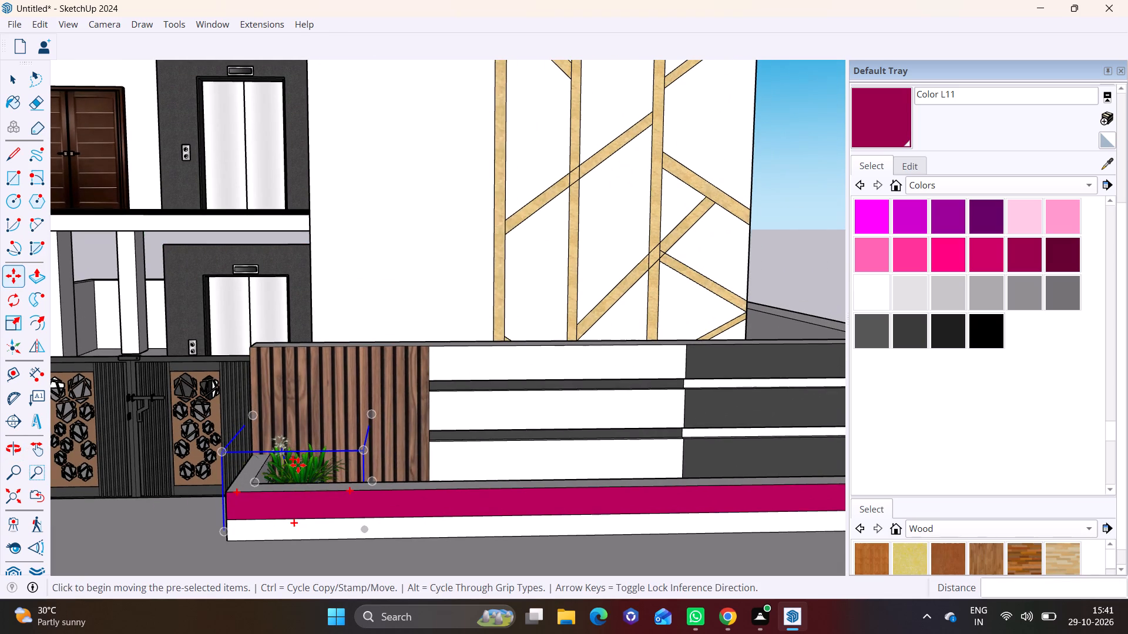
left_click(379, 464)
left_click(375, 464)
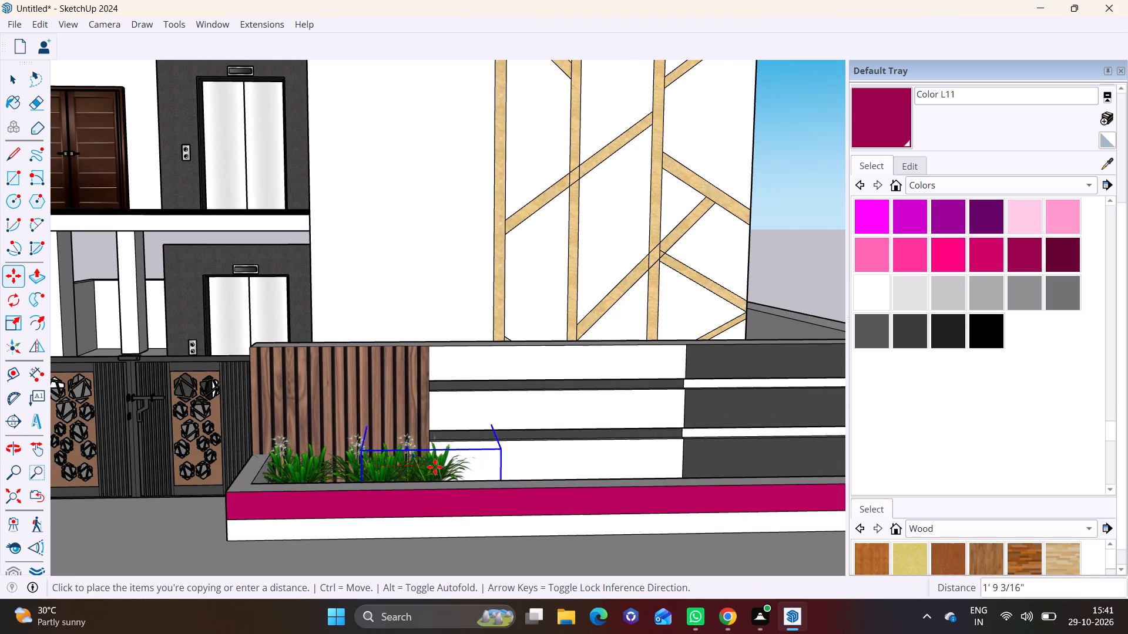
left_click(458, 467)
left_click(455, 467)
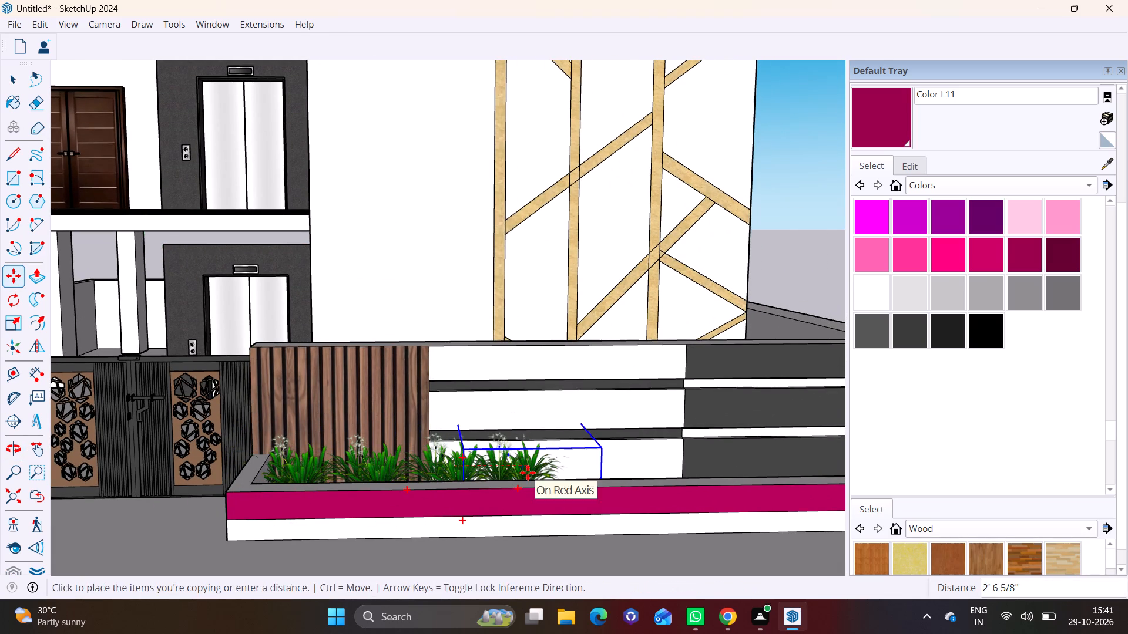
left_click(528, 473)
Add six more plant copies, roughly 2' 6" apart, to fill the long border to its far end.
middle_click_drag(528, 473, 340, 484, "shift")
left_click(345, 485)
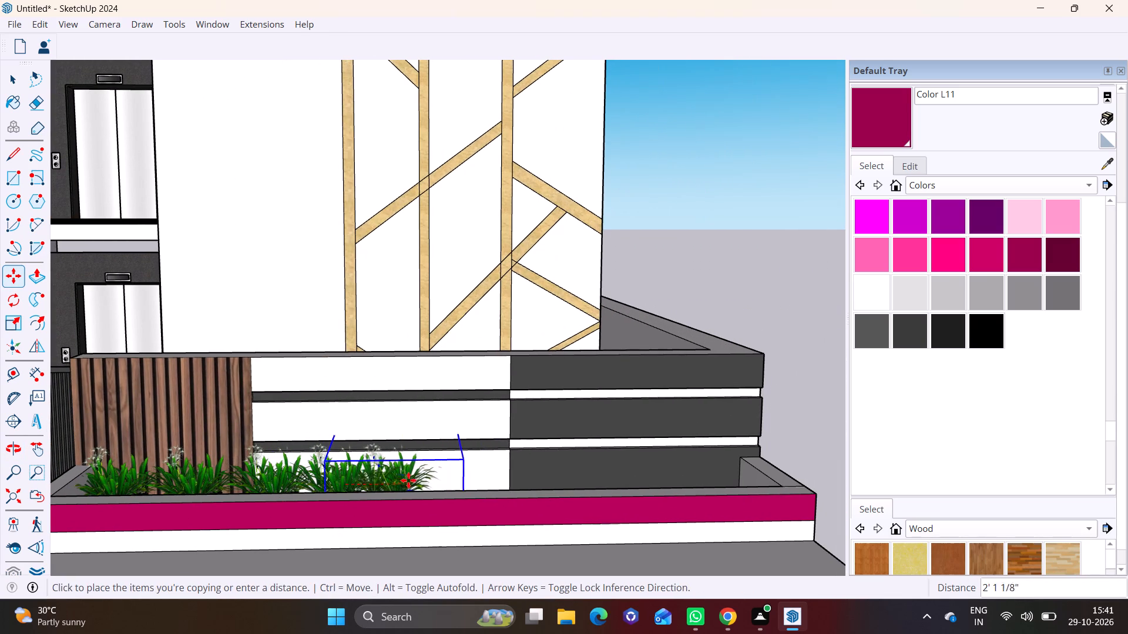
left_click(410, 480)
left_click(408, 479)
left_click(471, 480)
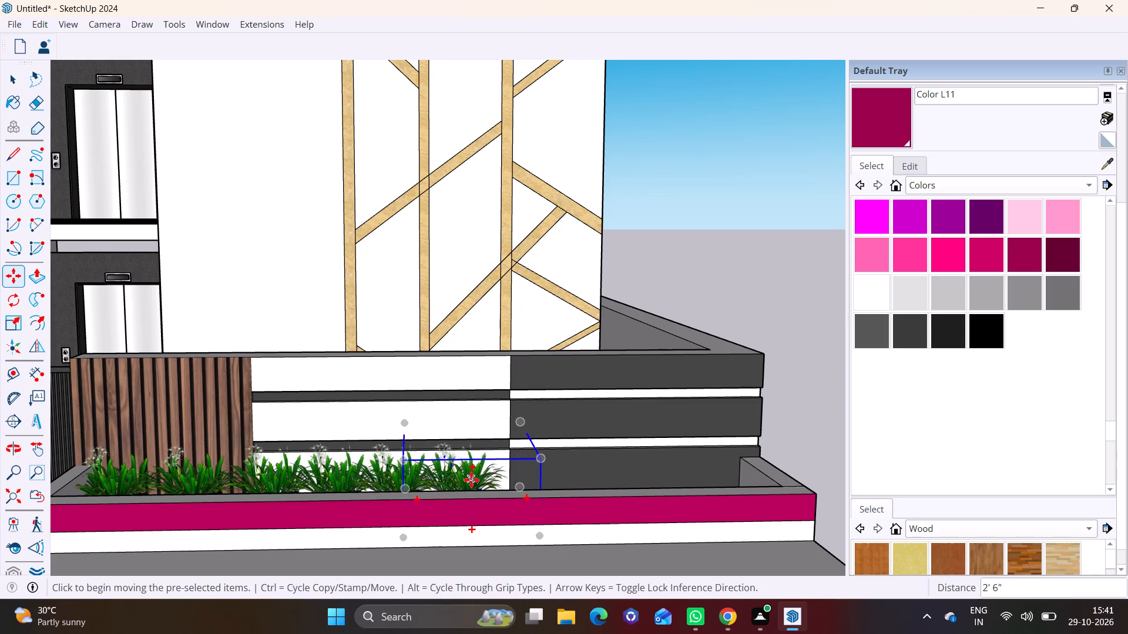
left_click(468, 477)
double_click(533, 473)
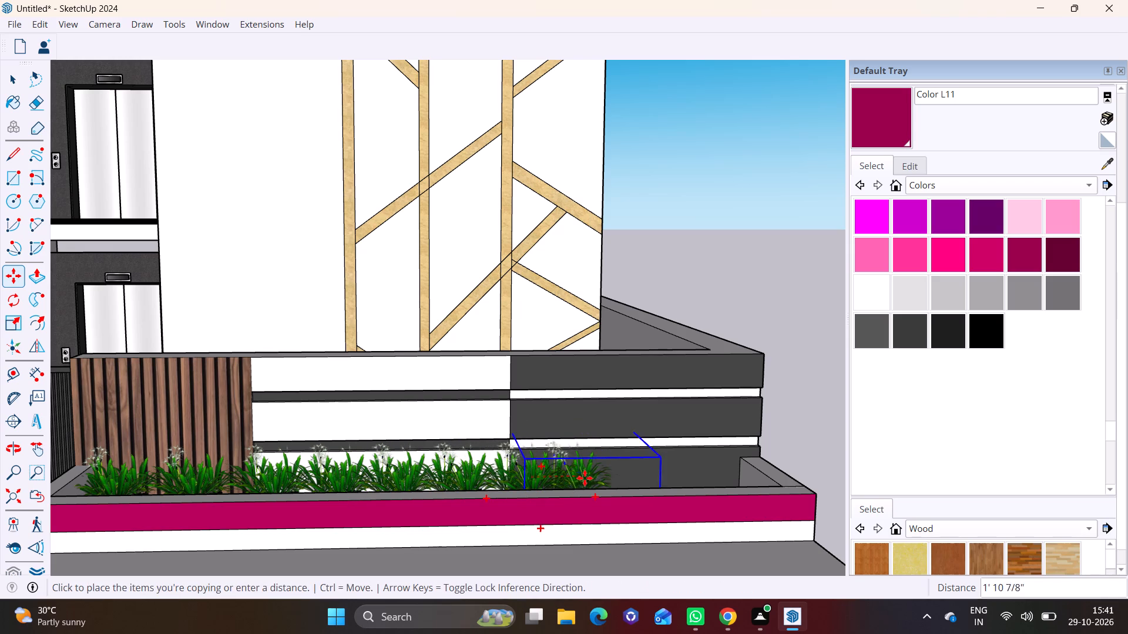
double_click(597, 481)
left_click(659, 478)
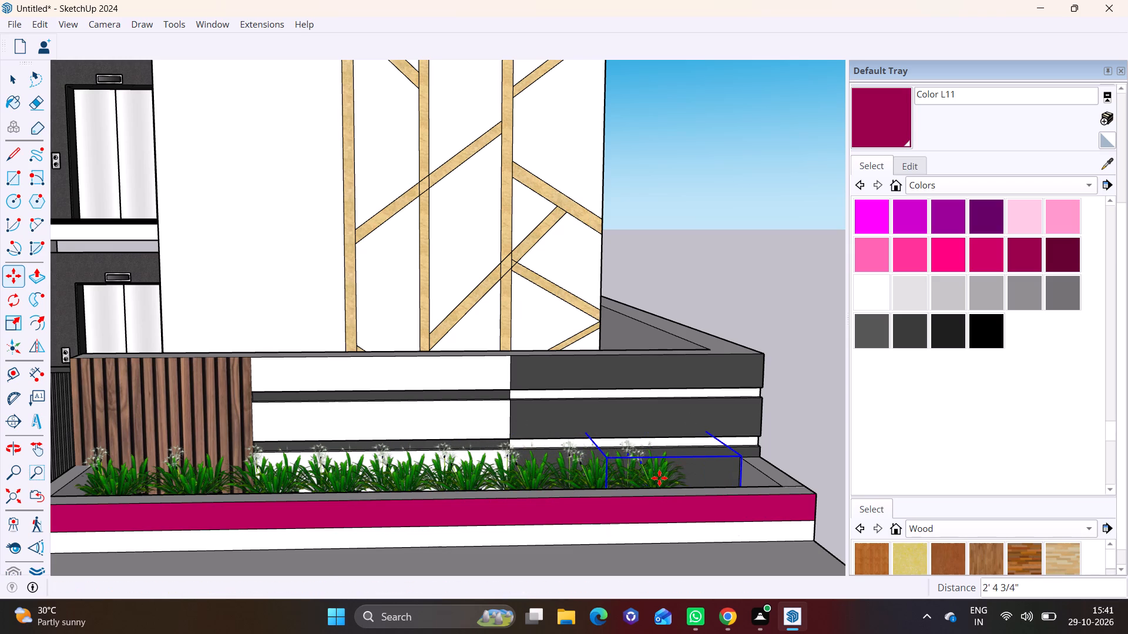
left_click(656, 474, "ctrl")
left_click(729, 473)
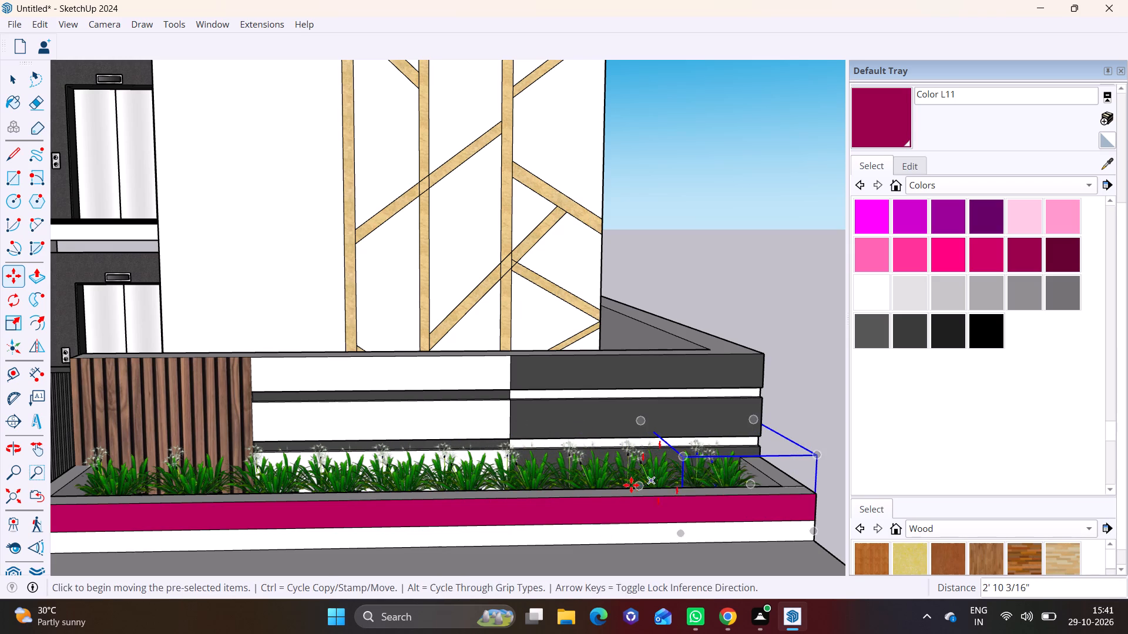
Copy the last plant about 37' 11" across the gate into the short border, at its gate end.
scroll(631, 487, "down", 10)
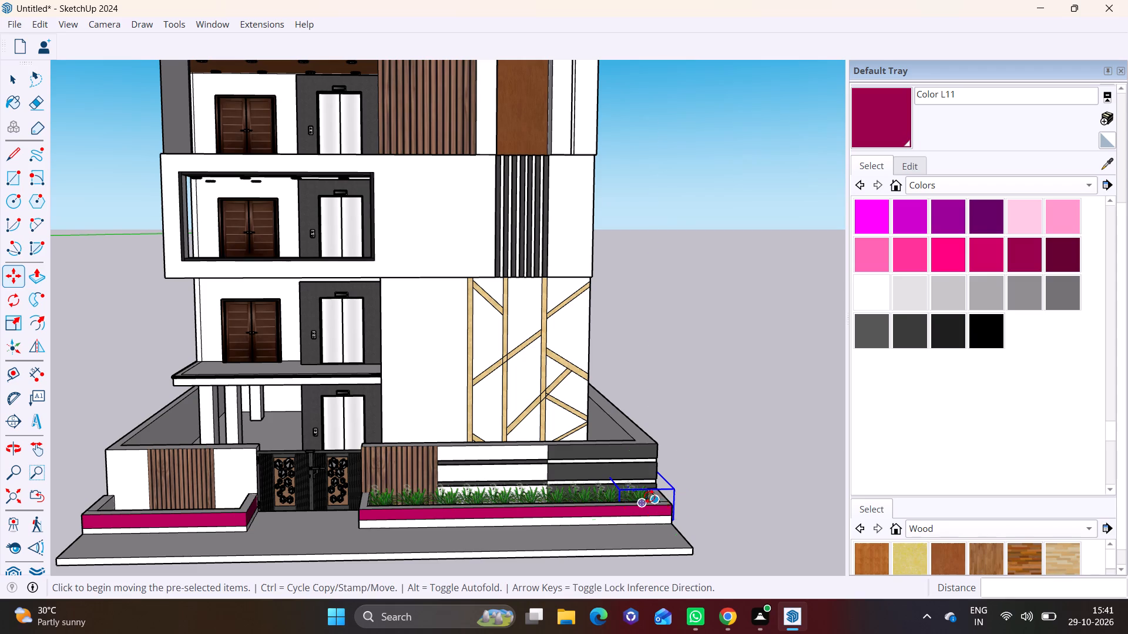
left_click(649, 496)
key("space")
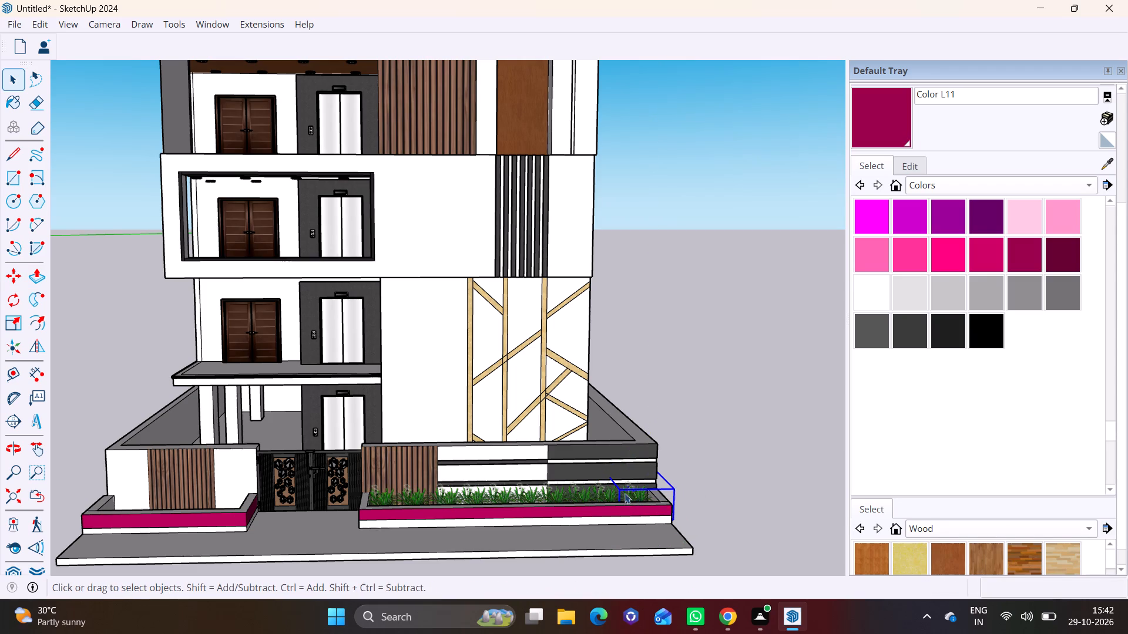
key("m")
left_click(629, 490)
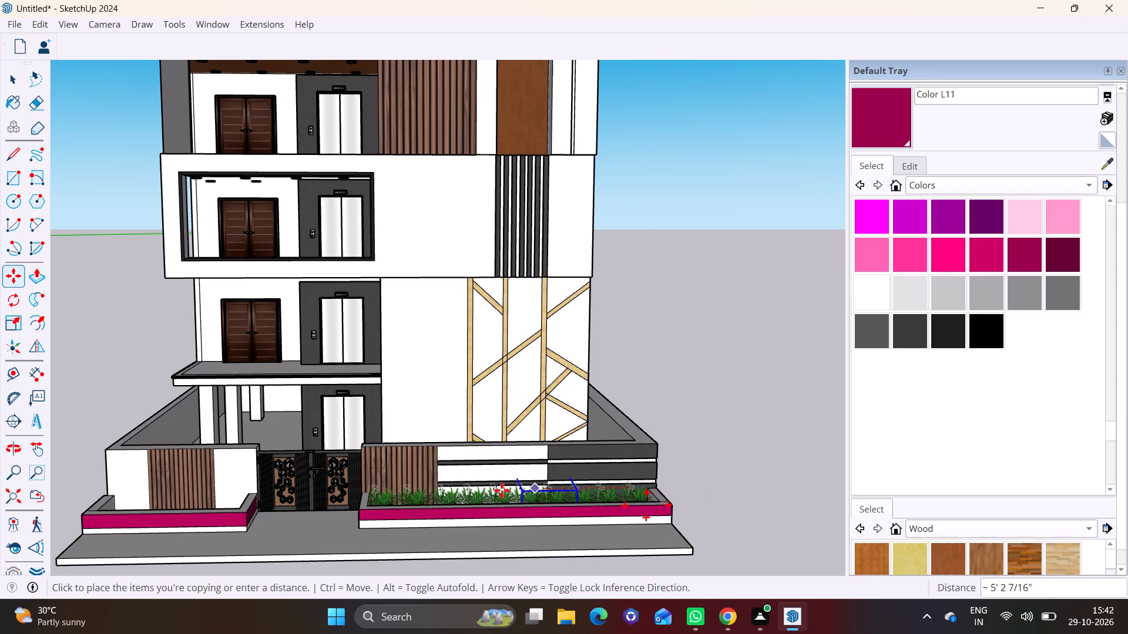
middle_click_drag(251, 503, 585, 513, "shift")
scroll(559, 519, "up", 7)
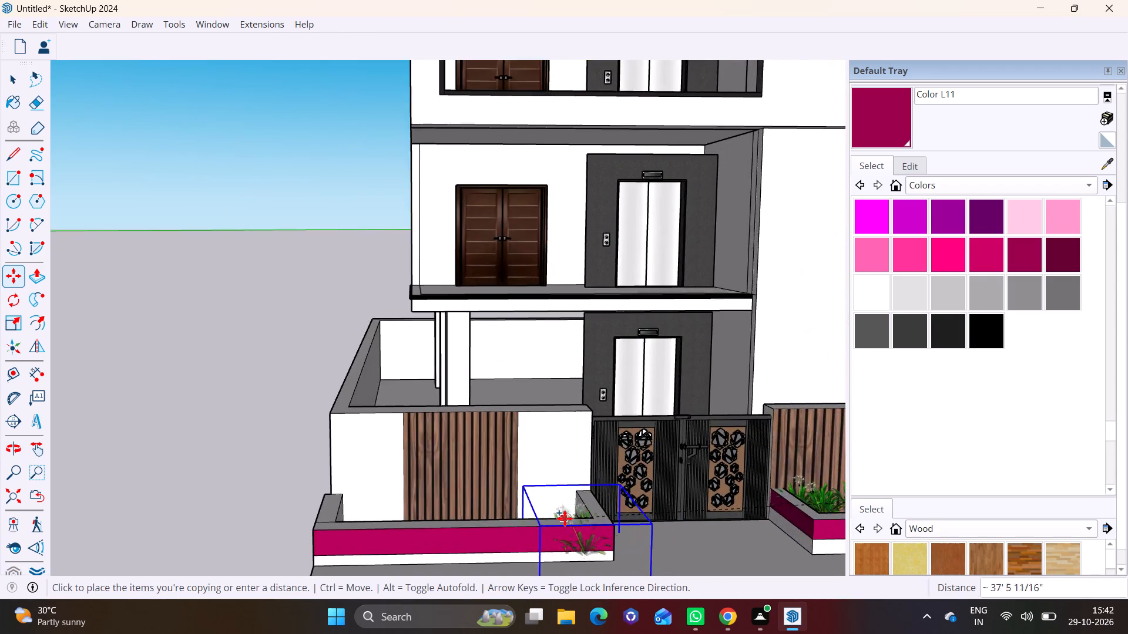
scroll(565, 518, "up", 1)
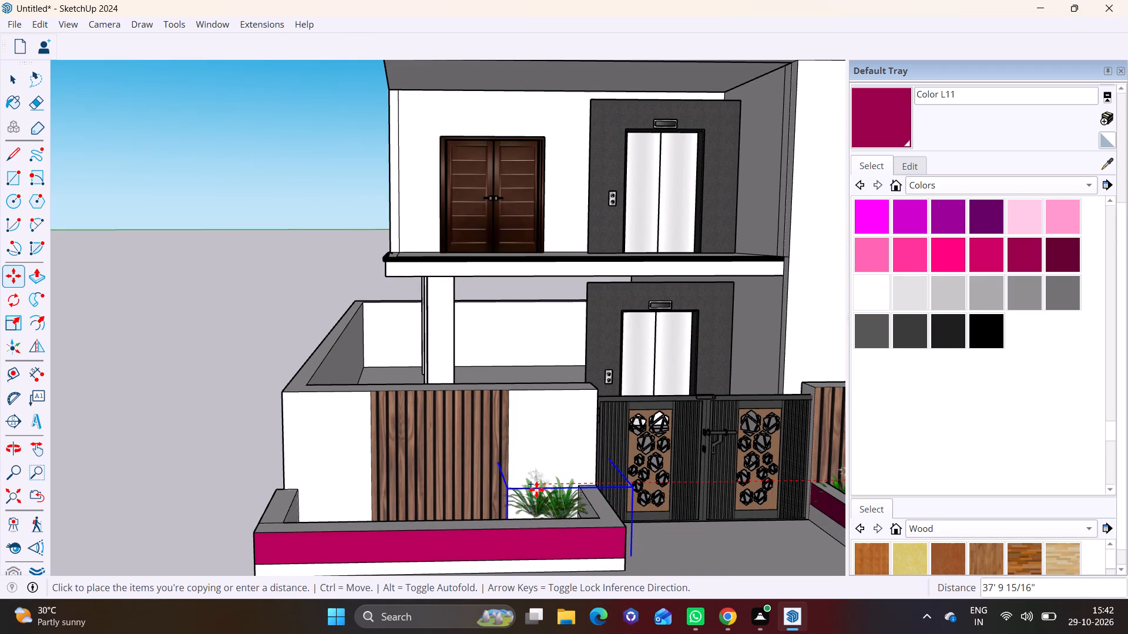
scroll(532, 494, "up", 6)
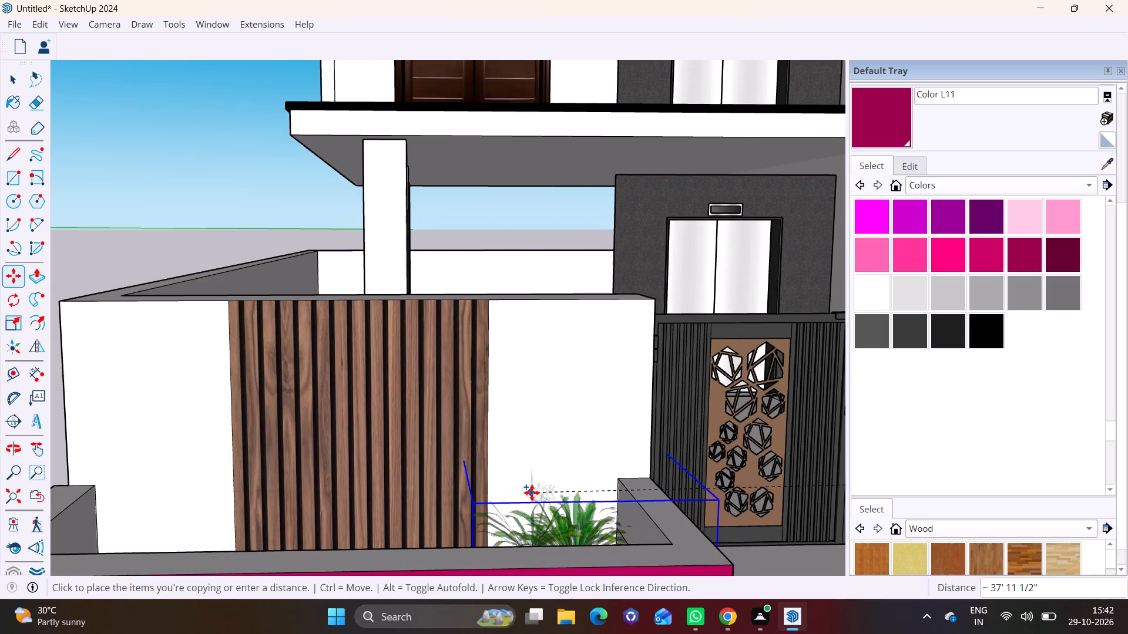
left_click(532, 480)
Move the copied plant 1 13/16" to adjust its position within the short border.
middle_click_drag(540, 504, 543, 407)
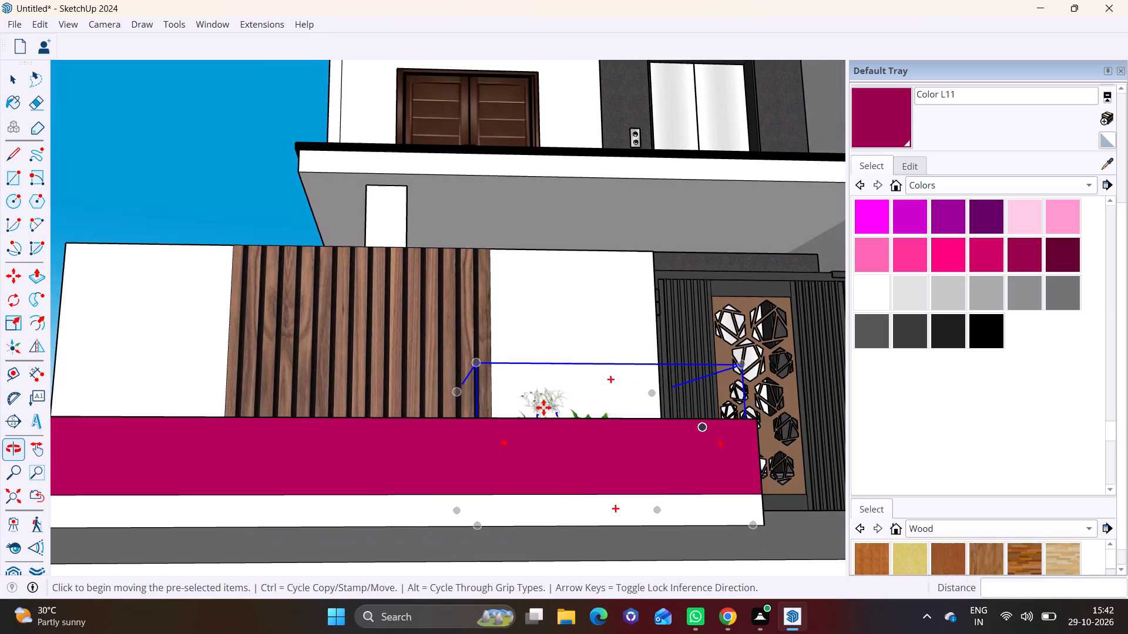
middle_click_drag(552, 474, 560, 519)
middle_click_drag(562, 522, 560, 536)
scroll(560, 536, "down", 1)
middle_click_drag(585, 474, 629, 550)
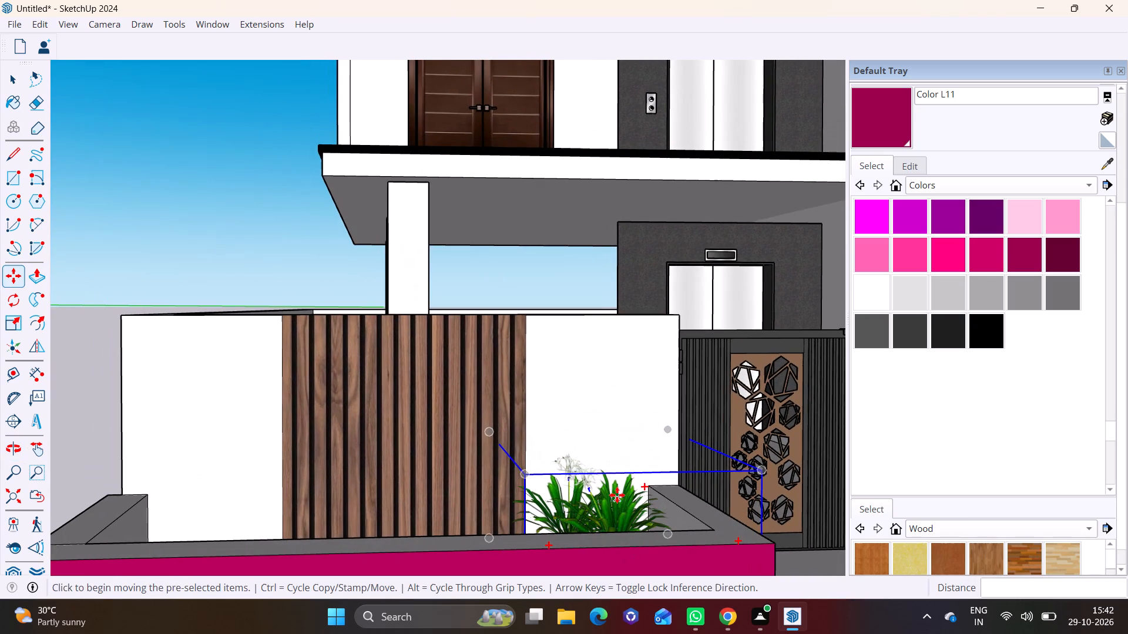
key("m")
left_click(629, 548)
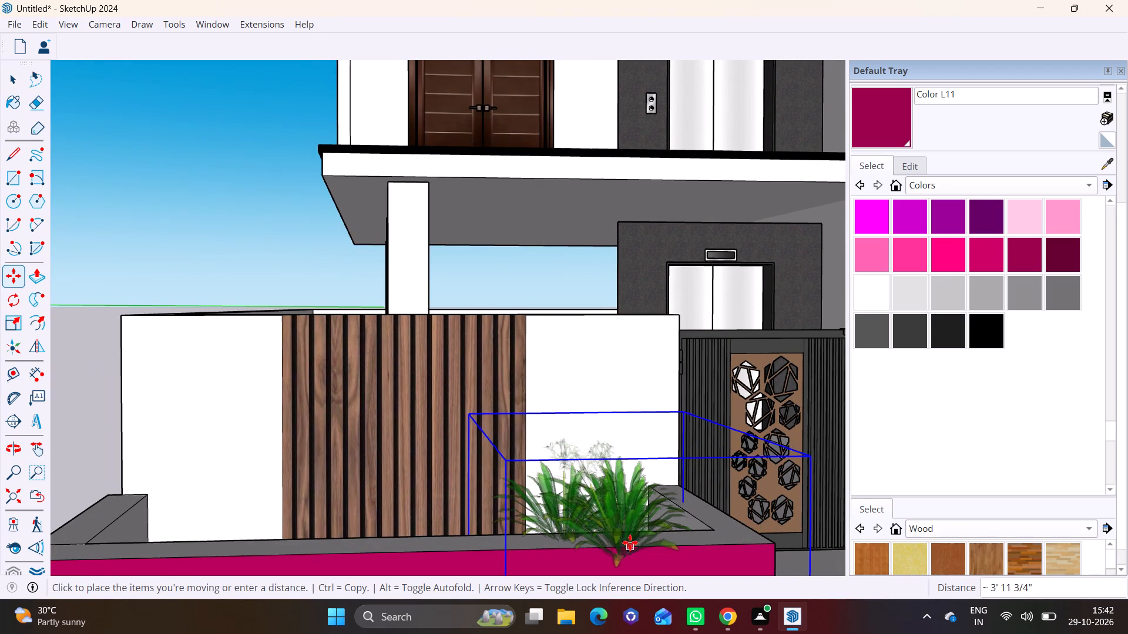
left_click(629, 538)
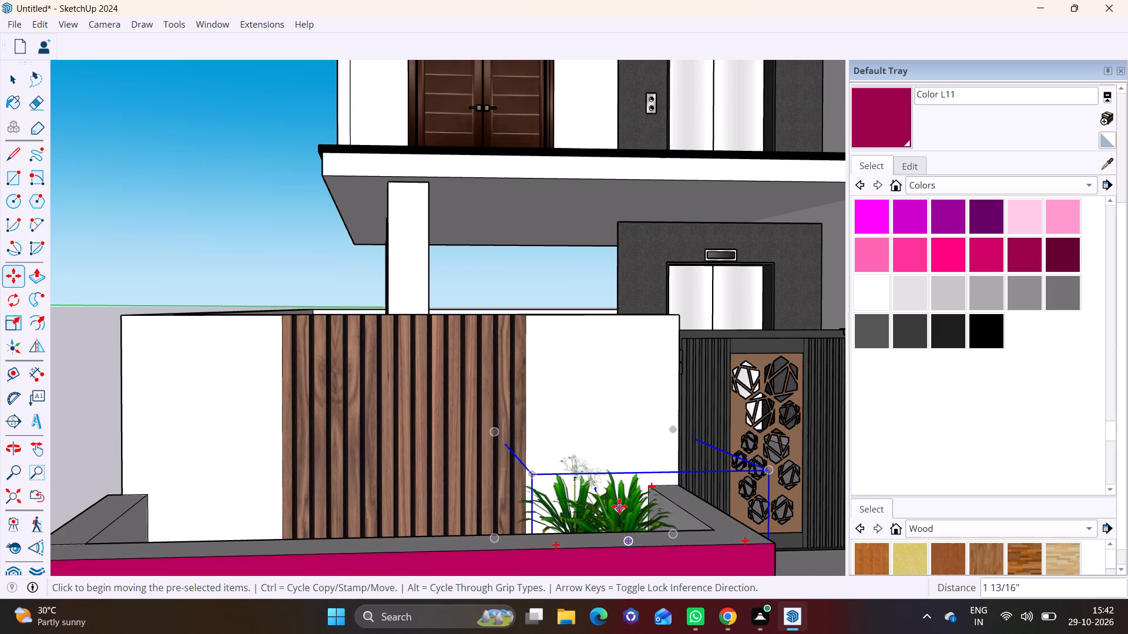
Copy the plant three times, roughly 2' 10" apart, along the short border from the gate end to its far end.
left_click(619, 506)
key("m")
left_click(619, 506)
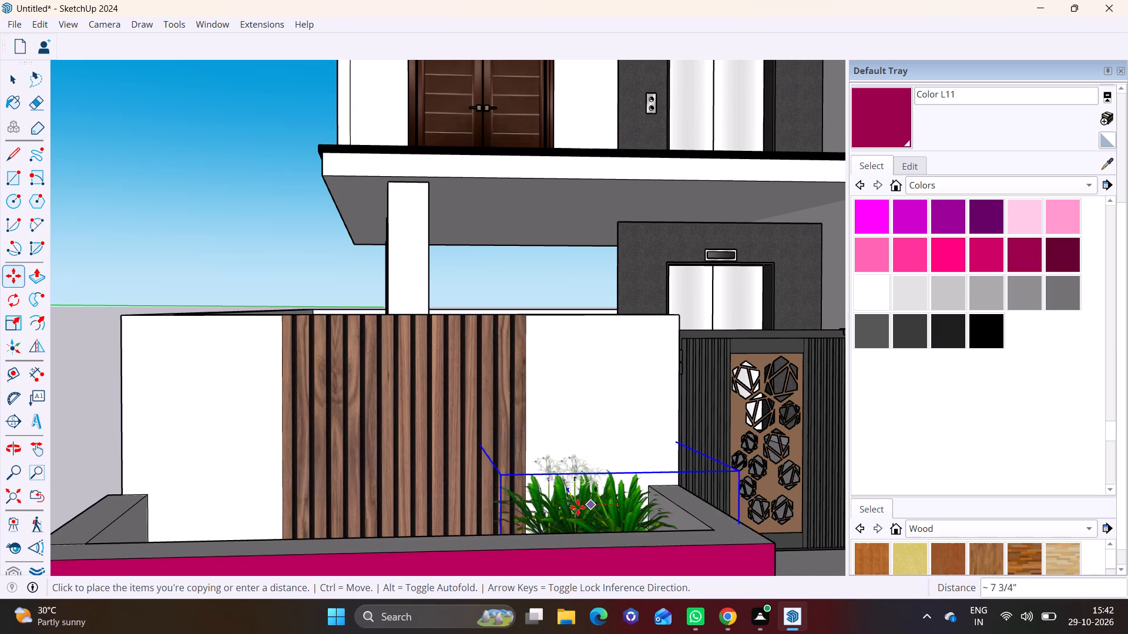
double_click(502, 512)
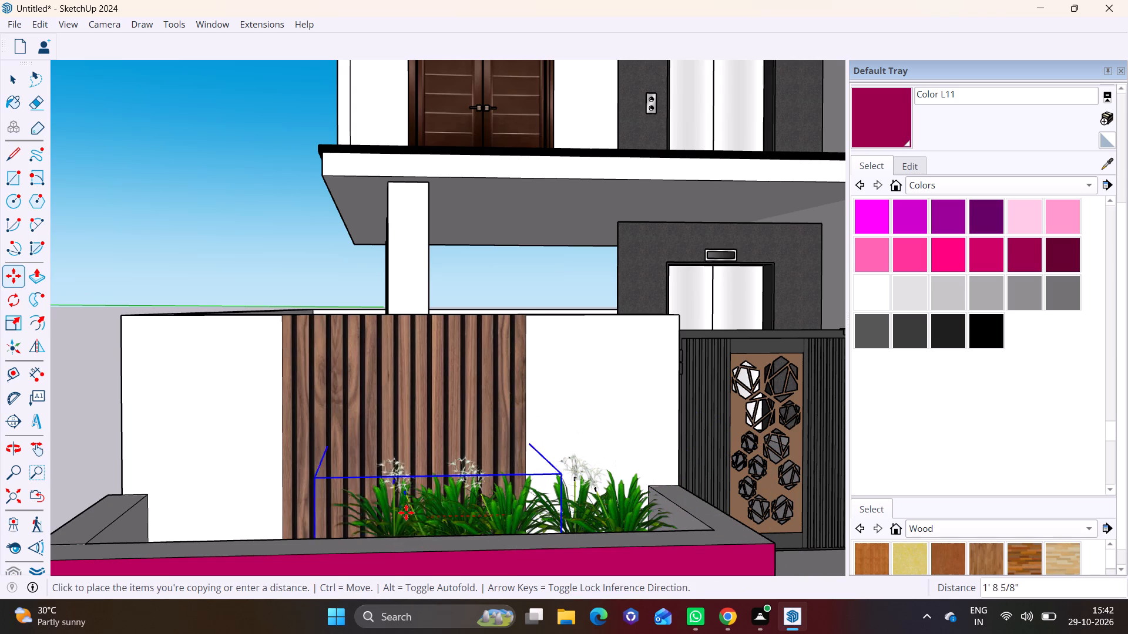
double_click(373, 512)
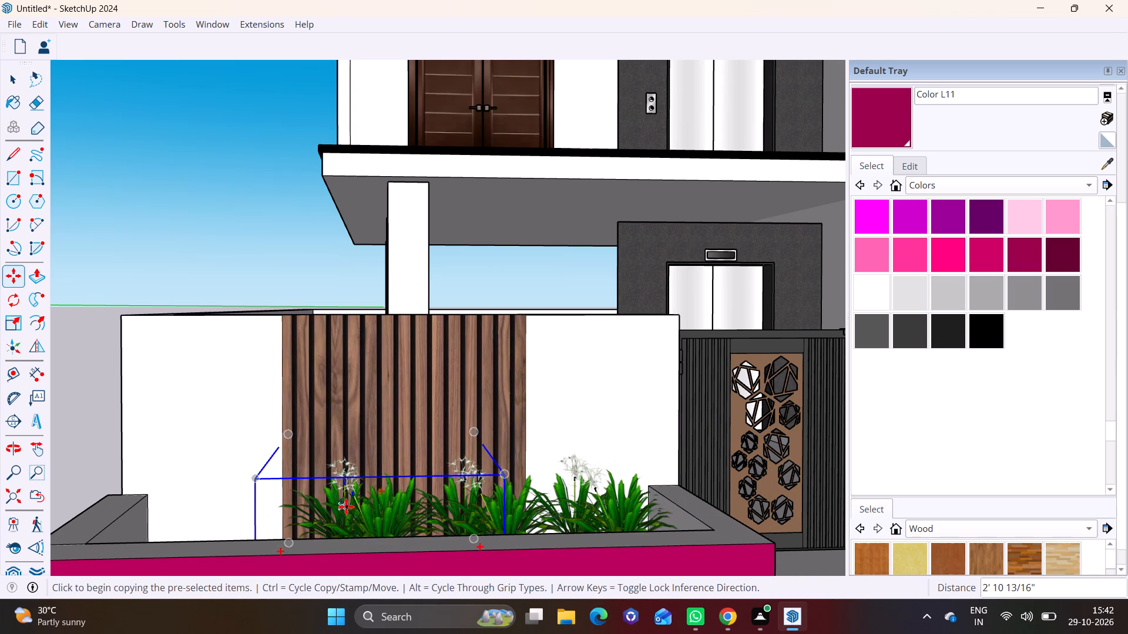
left_click(347, 507)
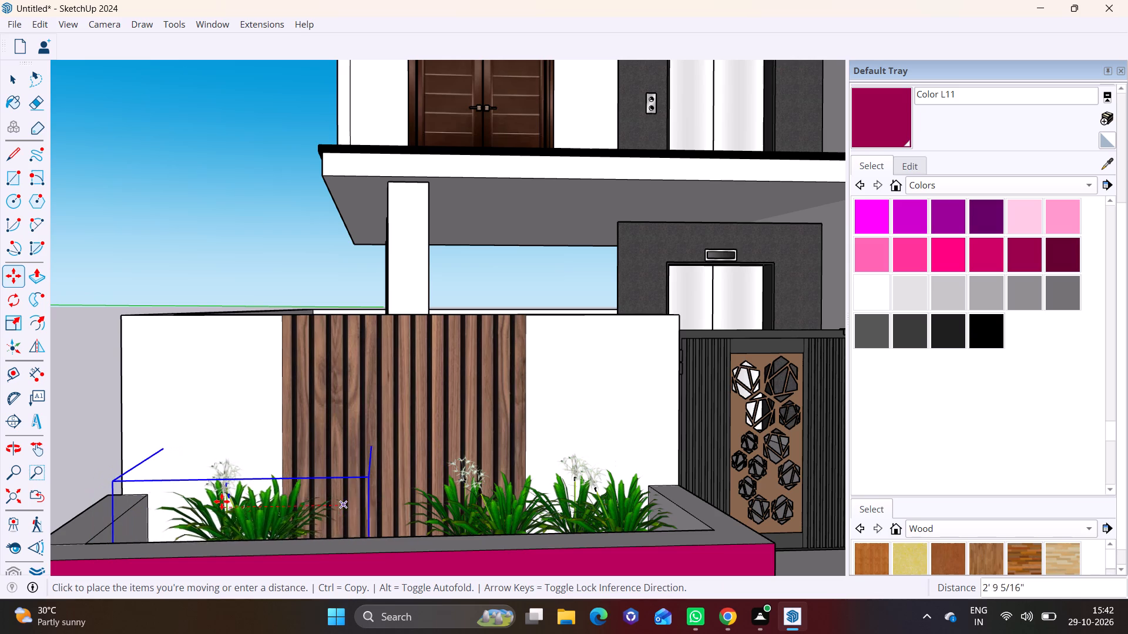
left_click(202, 504)
key("space")
Examine both planted borders, the boundary wall and the gate along the building's front.
scroll(197, 473, "down", 4)
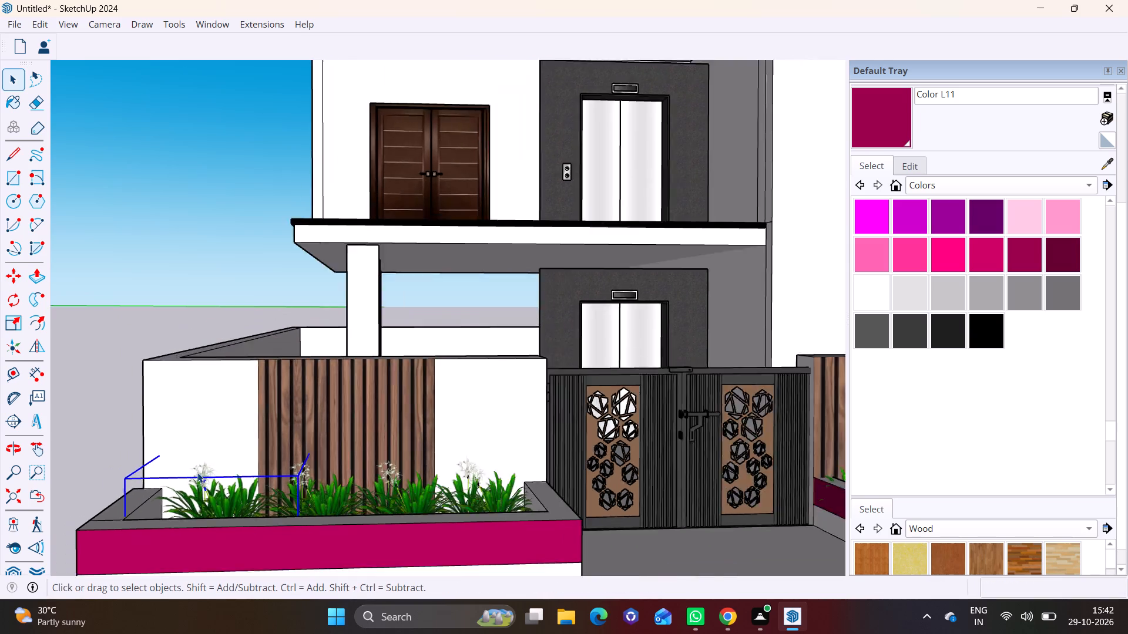
scroll(197, 473, "down", 10)
middle_click_drag(301, 507, 281, 411)
scroll(318, 457, "down", 3)
left_click(75, 430)
middle_click_drag(439, 498, 454, 595)
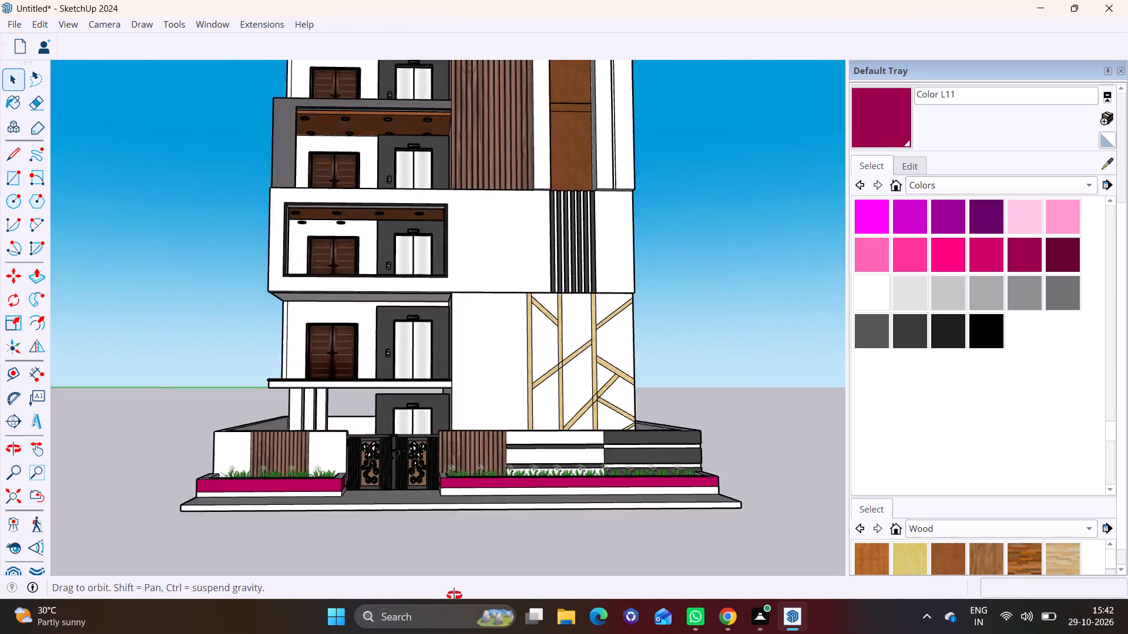
middle_click_drag(454, 595, 454, 605)
scroll(427, 500, "up", 5)
middle_click_drag(427, 498, 337, 498, "shift")
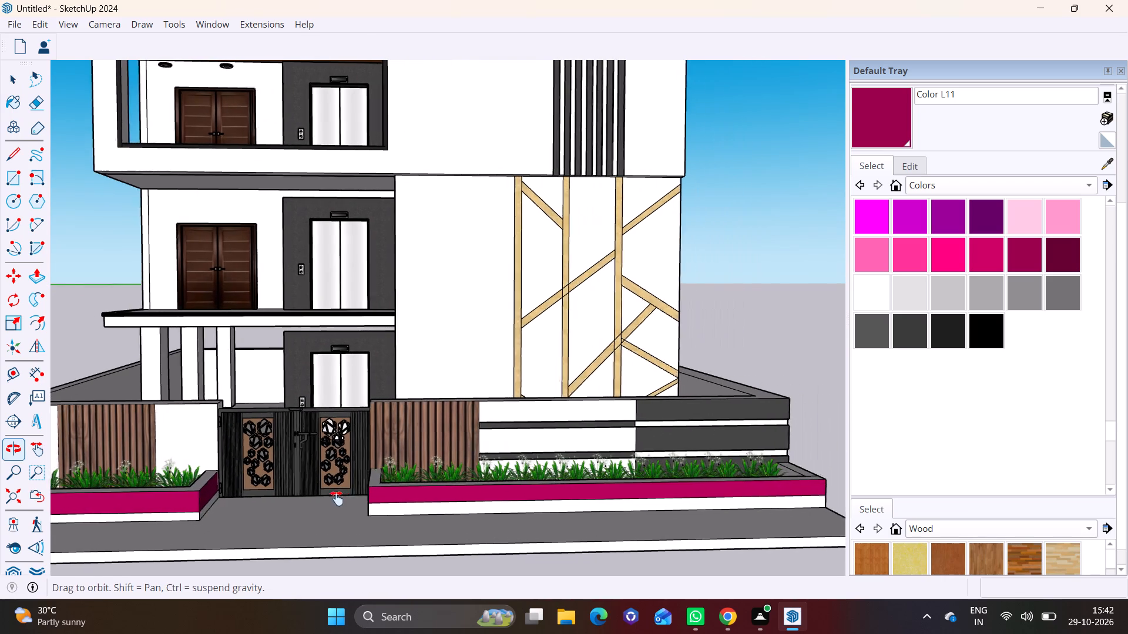
middle_click_drag(337, 498, 333, 500, "shift")
middle_click_drag(390, 501, 391, 538, "shift")
scroll(415, 515, "down", 3)
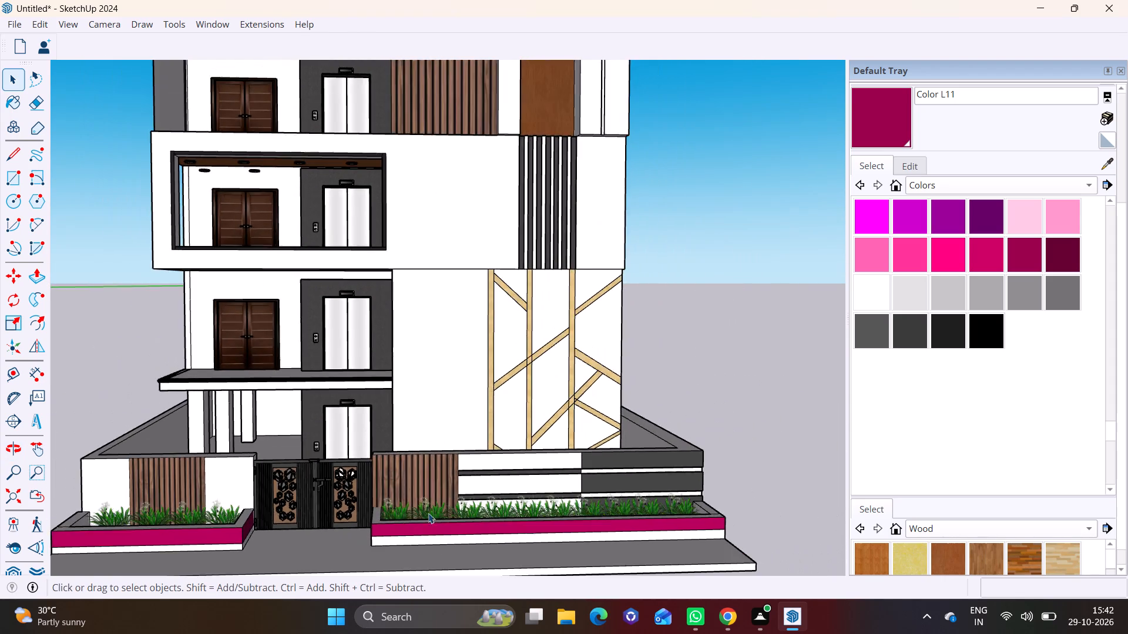
scroll(428, 513, "down", 5)
scroll(472, 483, "down", 2)
middle_click_drag(474, 484, 484, 535, "shift")
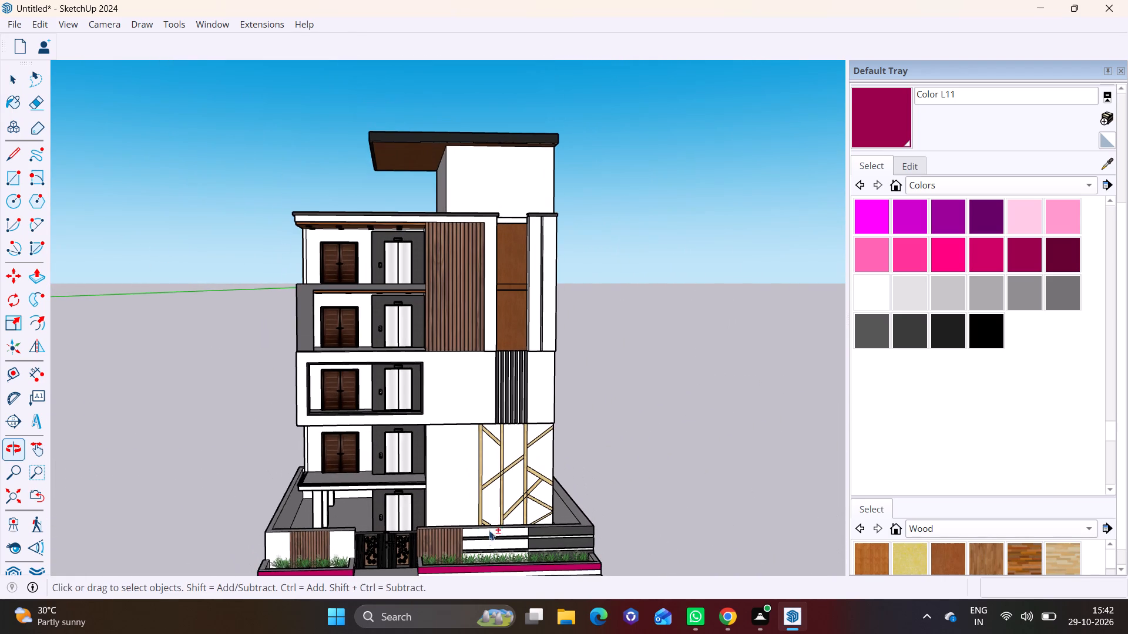
Examine the whole building from the front, the side and above, including the roof canopy and open balconies.
middle_click_drag(475, 400, 480, 356)
scroll(479, 376, "down", 5)
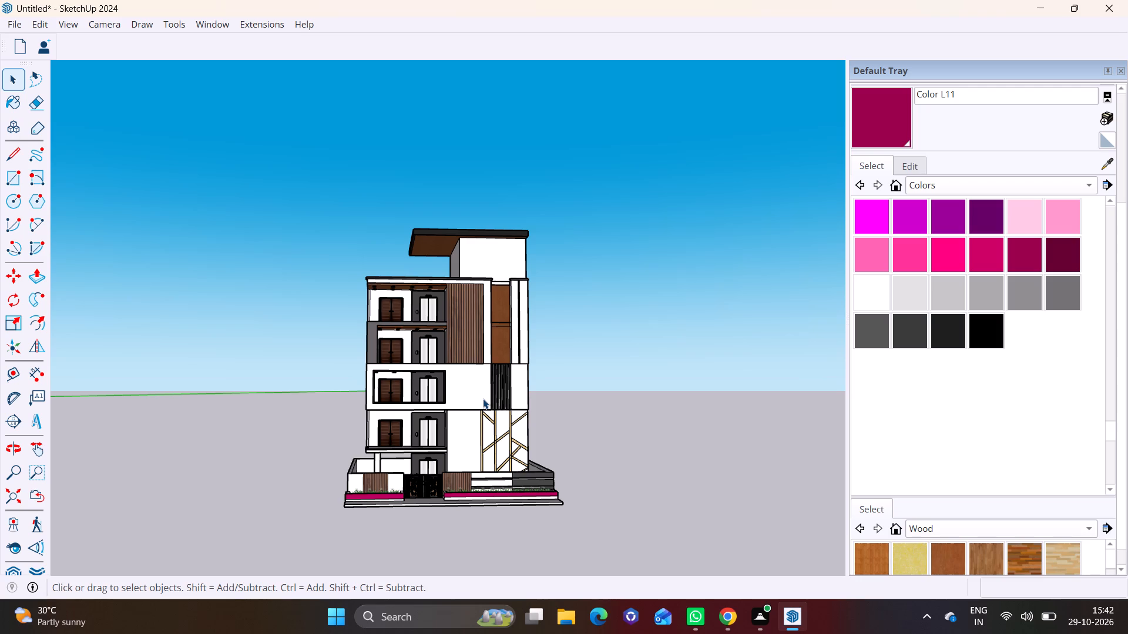
middle_click_drag(483, 399, 479, 426, "shift")
middle_click_drag(445, 373, 526, 422)
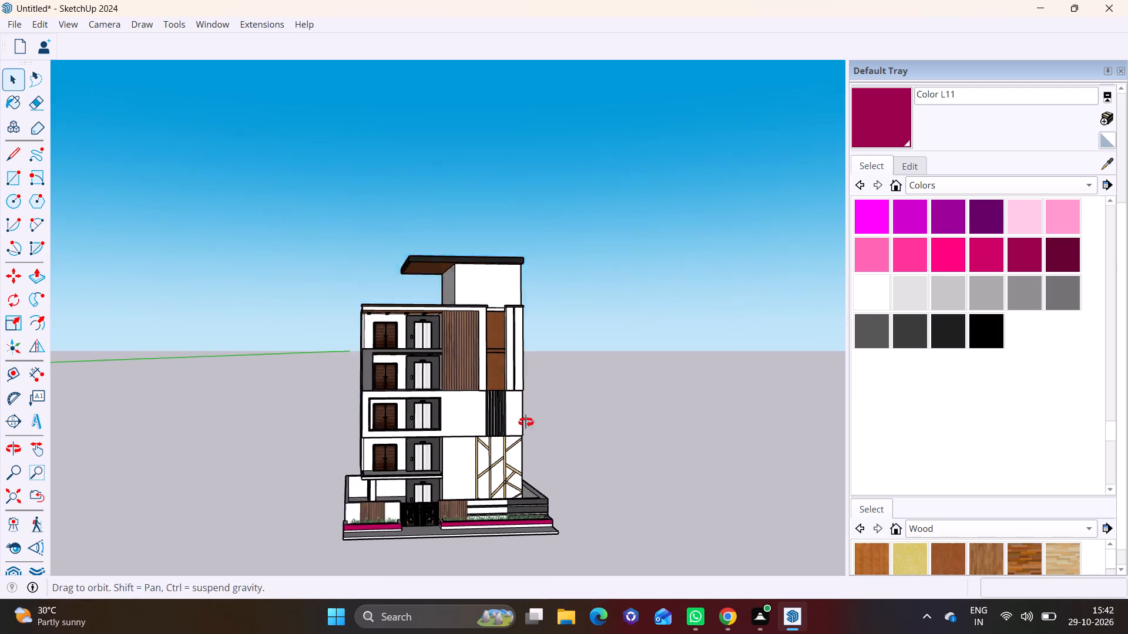
middle_click_drag(526, 422, 750, 453)
middle_click_drag(462, 312, 821, 414)
scroll(344, 298, "up", 8)
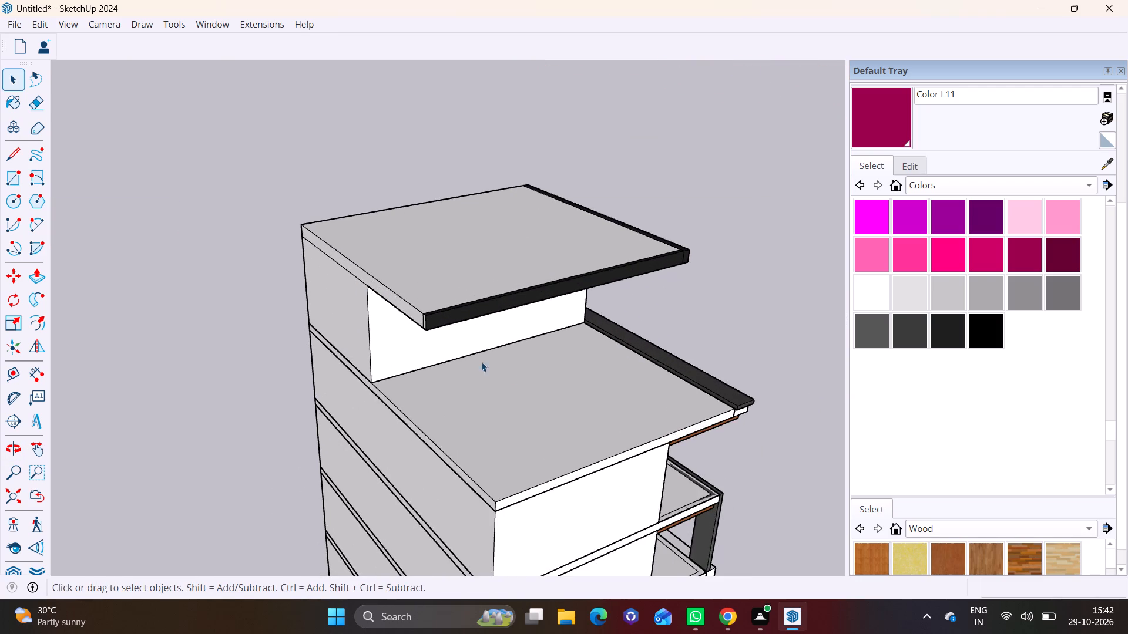
middle_click_drag(512, 385, 145, 340)
middle_click_drag(416, 391, 215, 319)
middle_click_drag(379, 389, 289, 298)
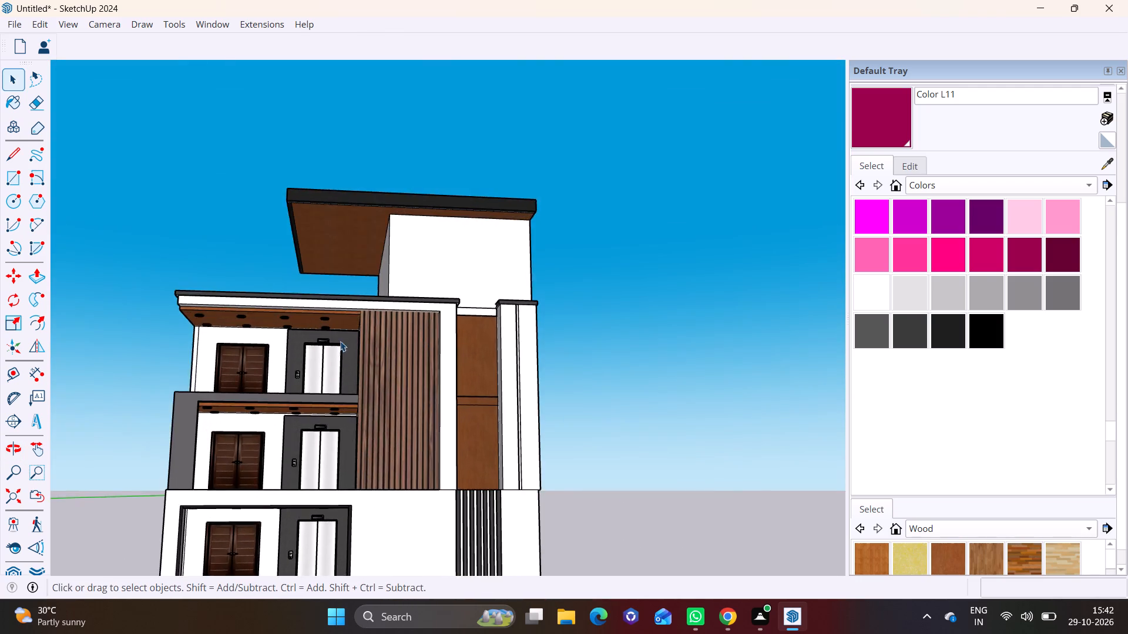
scroll(340, 341, "down", 5)
middle_click_drag(380, 397, 370, 373)
scroll(392, 396, "down", 3)
middle_click_drag(412, 415, 458, 394)
middle_click_drag(460, 430, 454, 495)
scroll(442, 453, "up", 4)
middle_click_drag(461, 454, 489, 423, "shift")
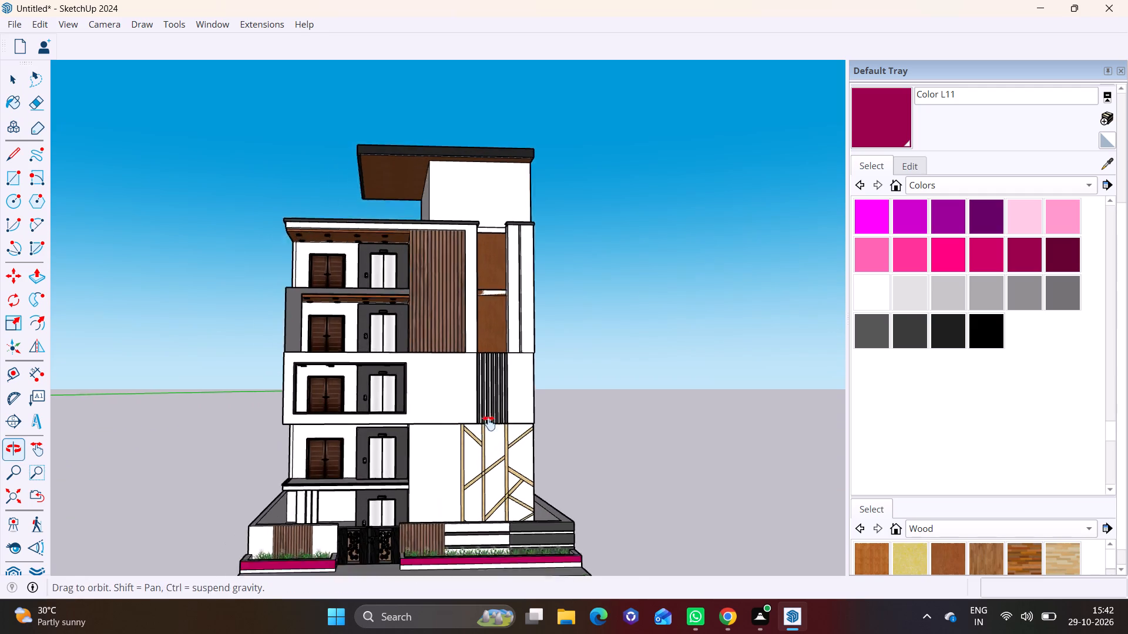
middle_click_drag(489, 423, 506, 412, "shift")
scroll(506, 413, "up", 2)
middle_click_drag(506, 423, 533, 422, "shift")
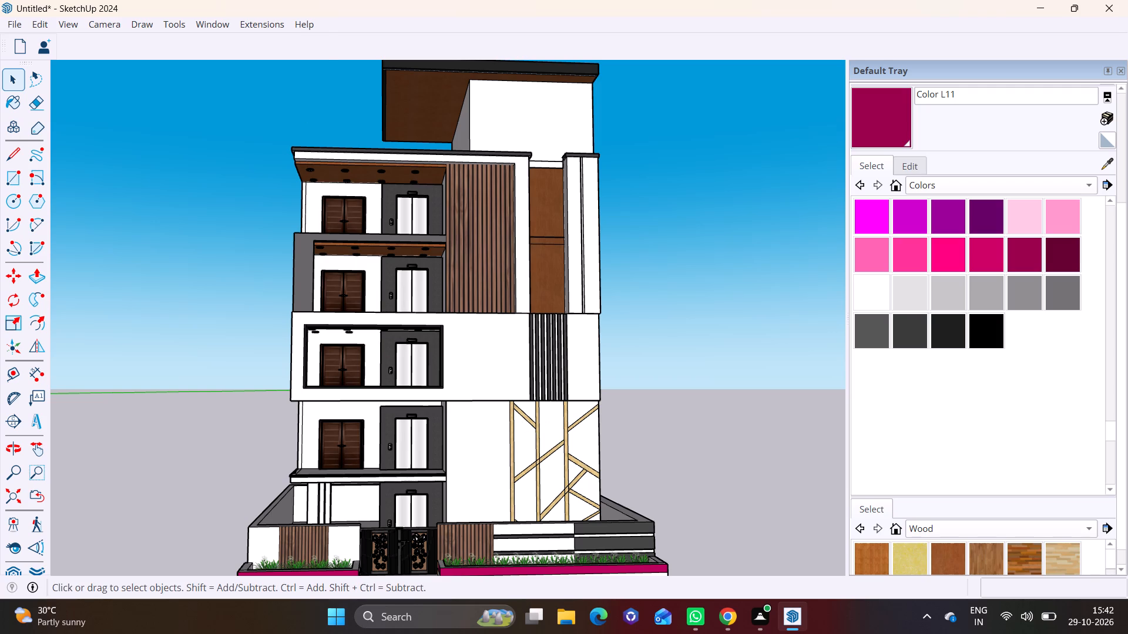
Search 3D Warehouse for "railing".
left_click(197, 23)
left_click(298, 141)
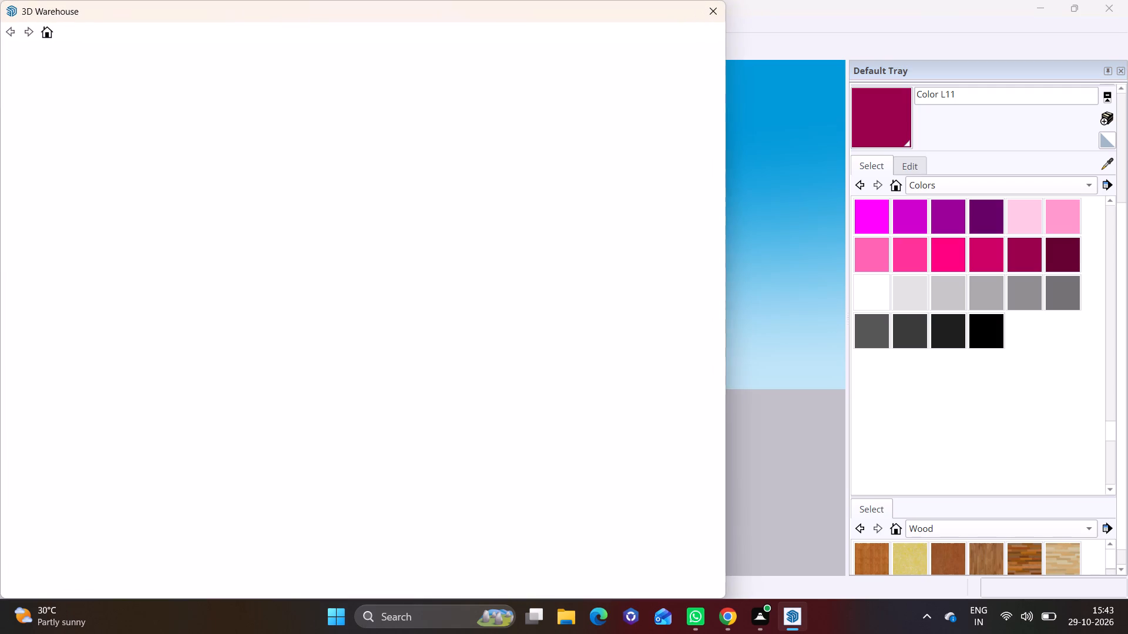
left_click(258, 56)
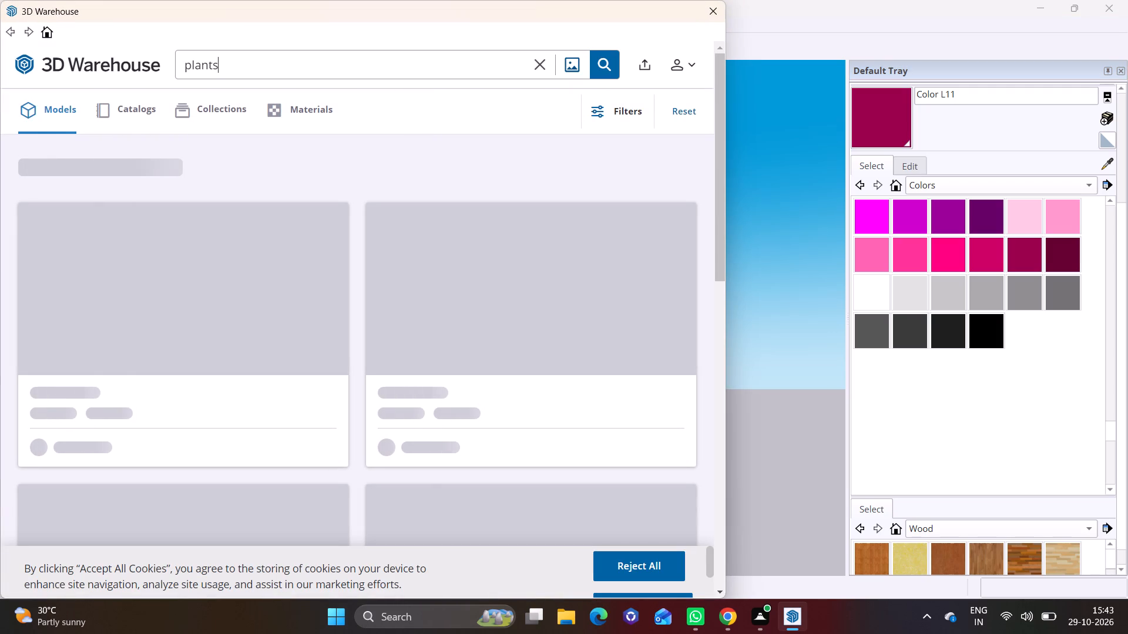
key("BackSpace")
key("BackSpace")
key("BackSpace")
key("BackSpace")
key("BackSpace")
key("BackSpace")
key("BackSpace")
key("BackSpace")
key("BackSpace")
key("BackSpace")
key("BackSpace")
key("BackSpace")
key("BackSpace")
key("BackSpace")
key("BackSpace")
key("BackSpace")
key("BackSpace")
key("BackSpace")
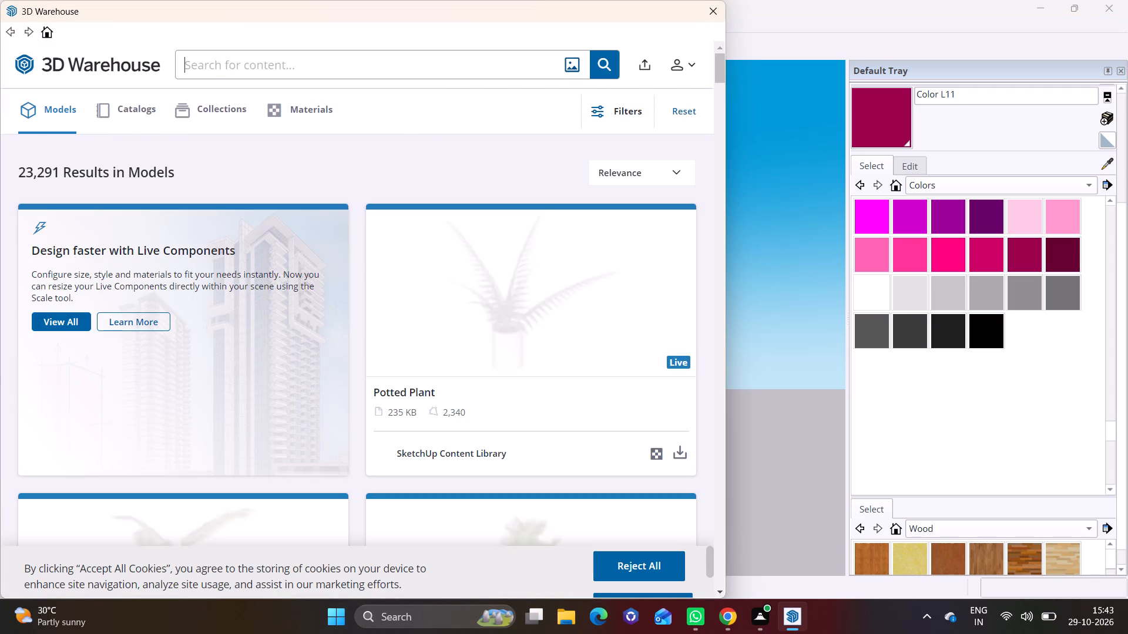
type("railing")
key("Return")
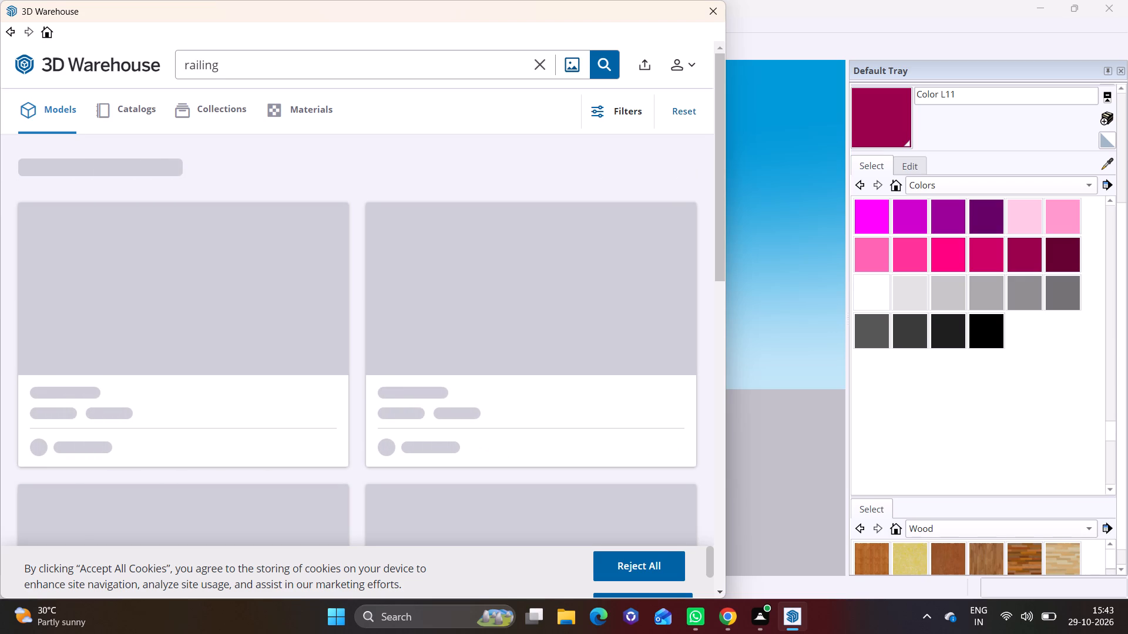
Browse the railing models and load the straight glass-panel "railing" (132 KB) into the building model.
left_click(720, 591)
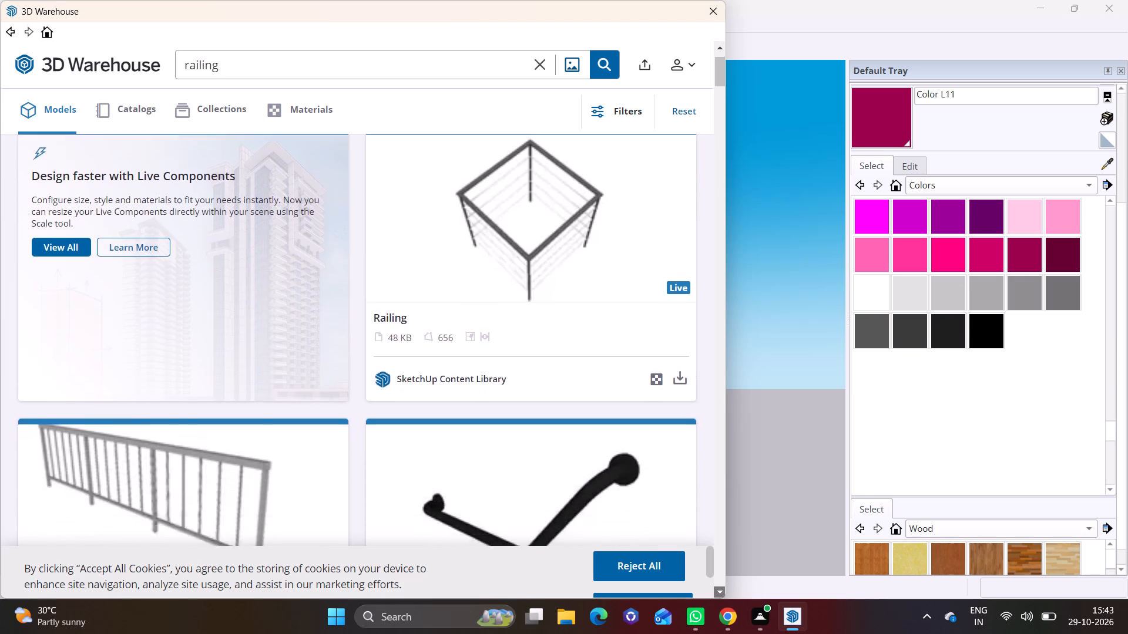
left_click(721, 591)
left_click(721, 591)
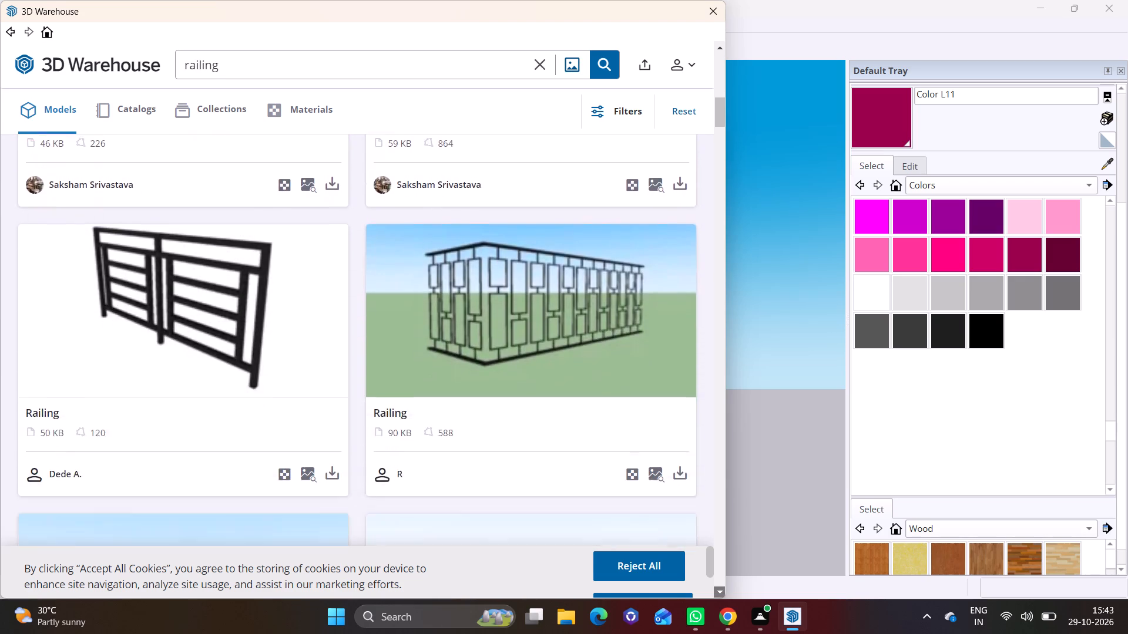
left_click(721, 591)
left_click(721, 591)
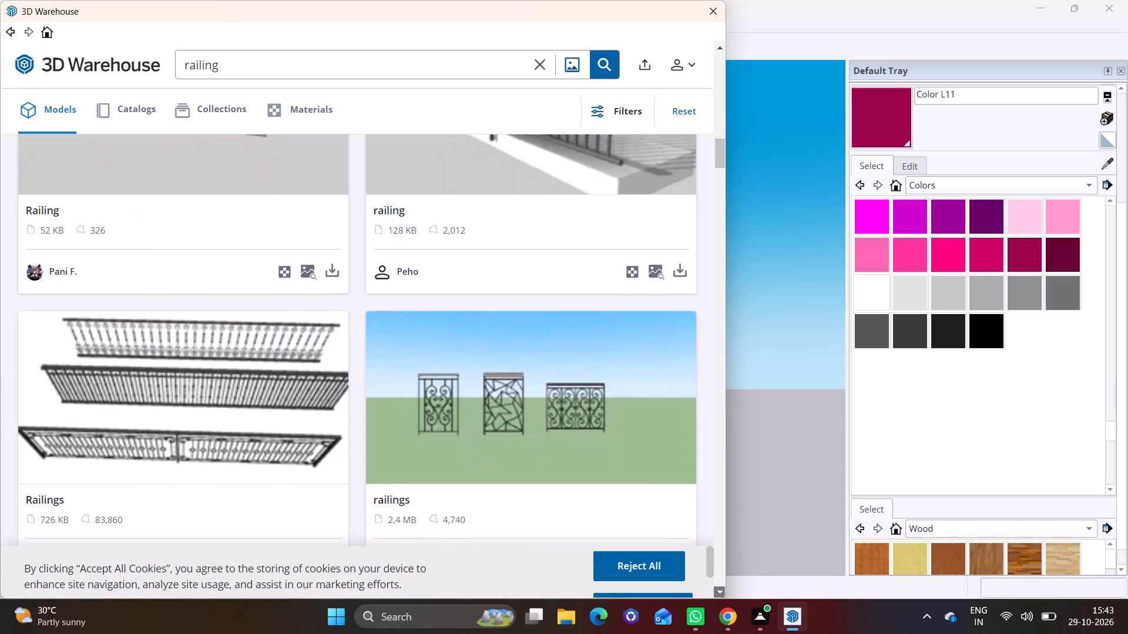
left_click(721, 591)
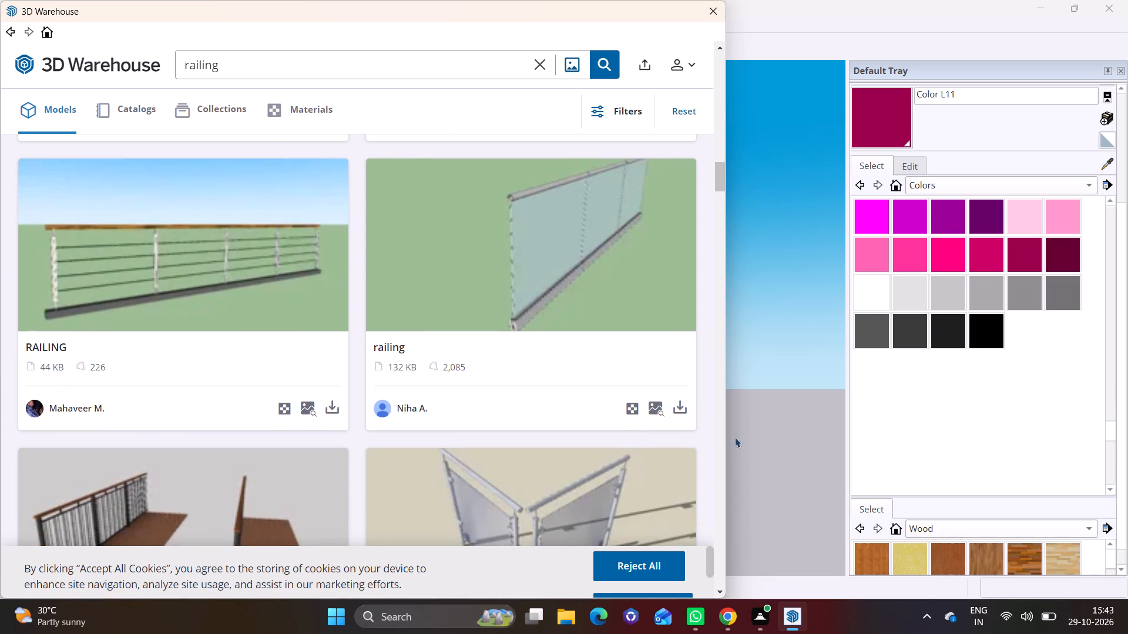
left_click(676, 406)
left_click(307, 313)
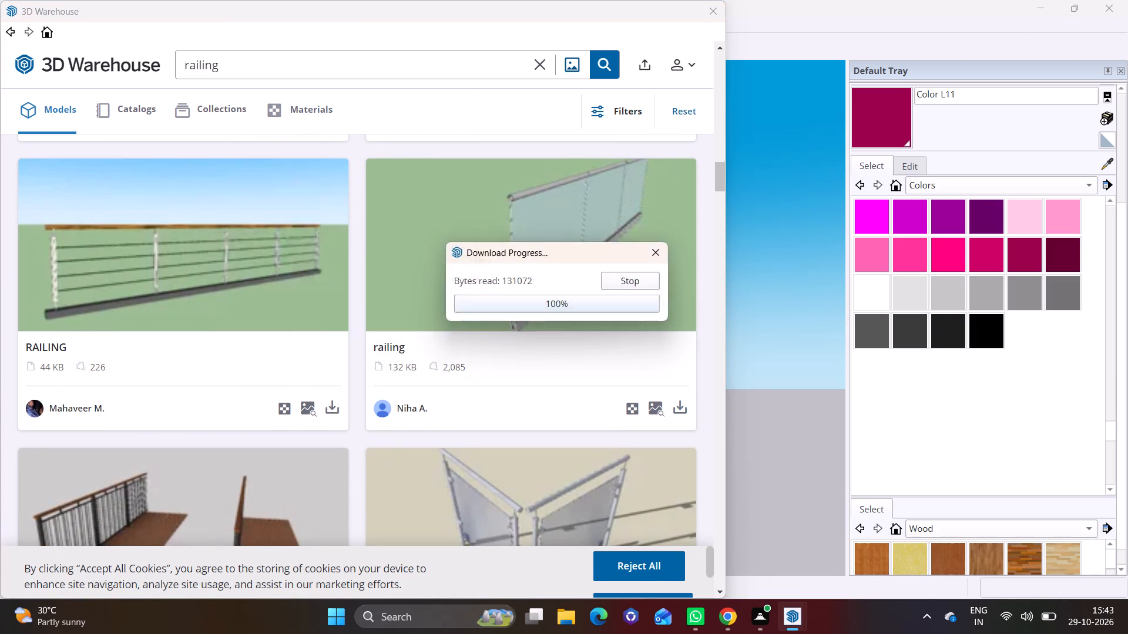
left_click(716, 349)
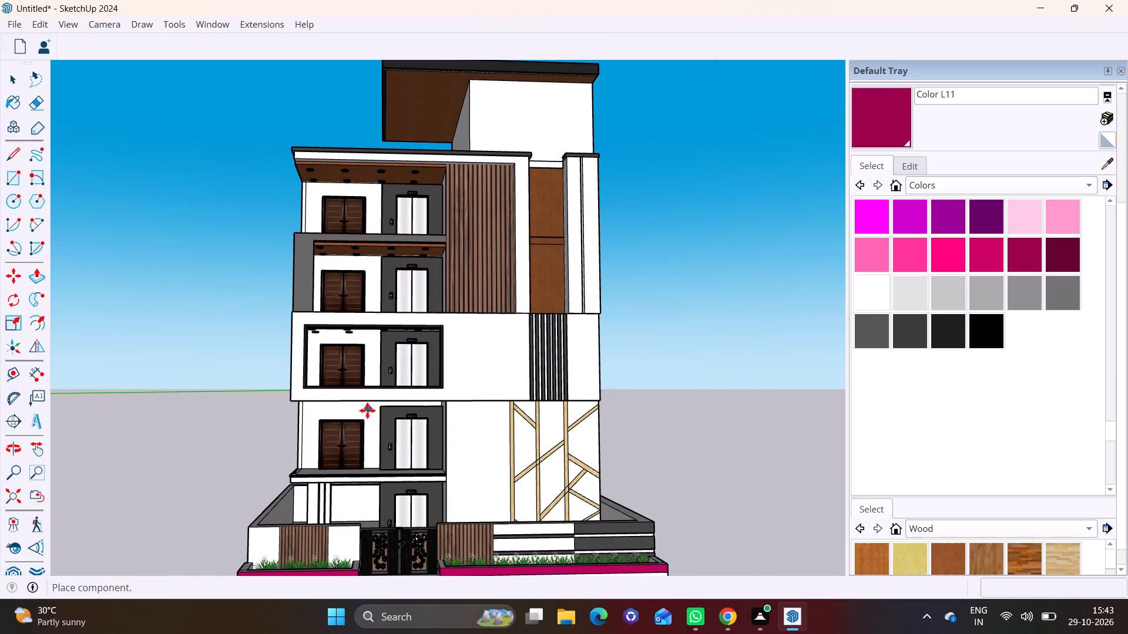
Place the glass railing component on the lowest balcony, using the slab's outer front corner as the insertion point.
scroll(192, 451, "down", 8)
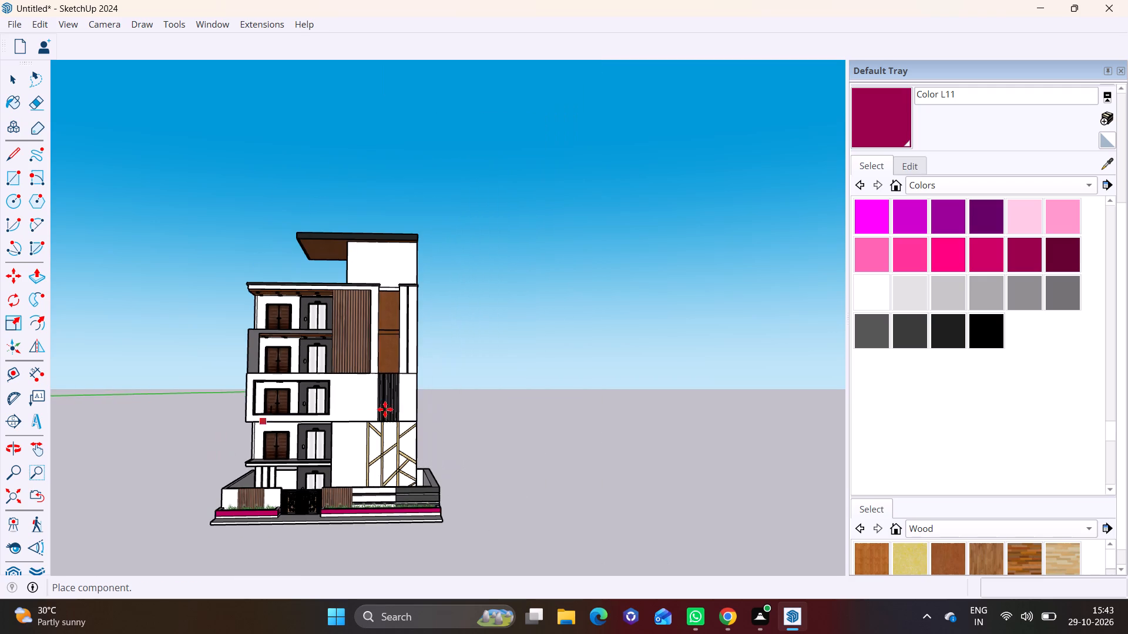
middle_click_drag(535, 427, 525, 528)
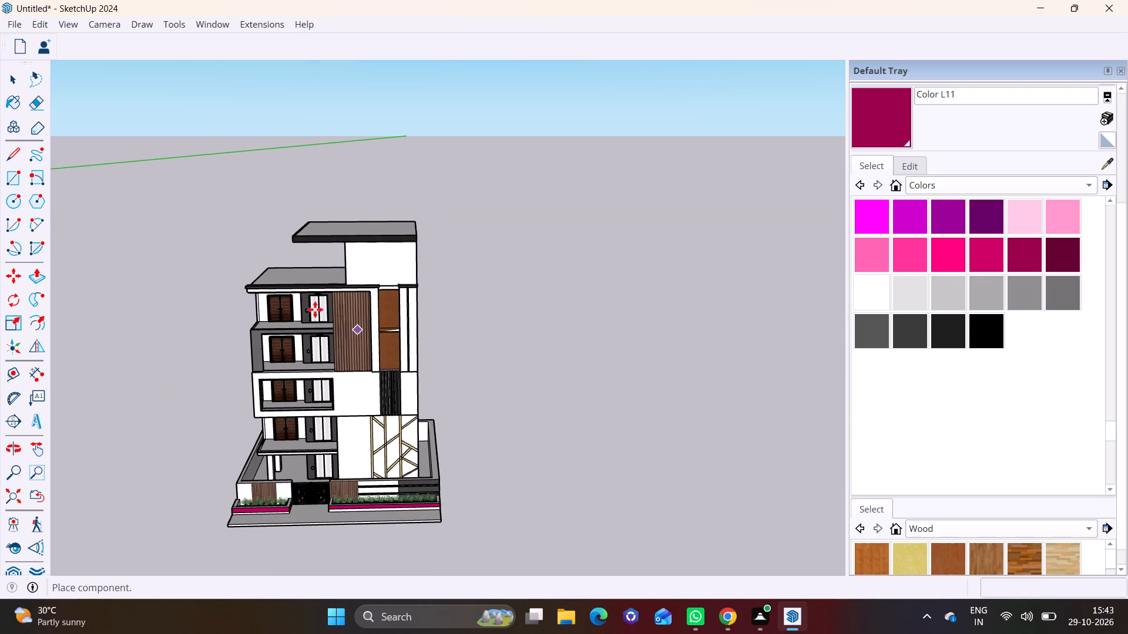
scroll(281, 278, "up", 5)
middle_click_drag(235, 391, 402, 335, "shift")
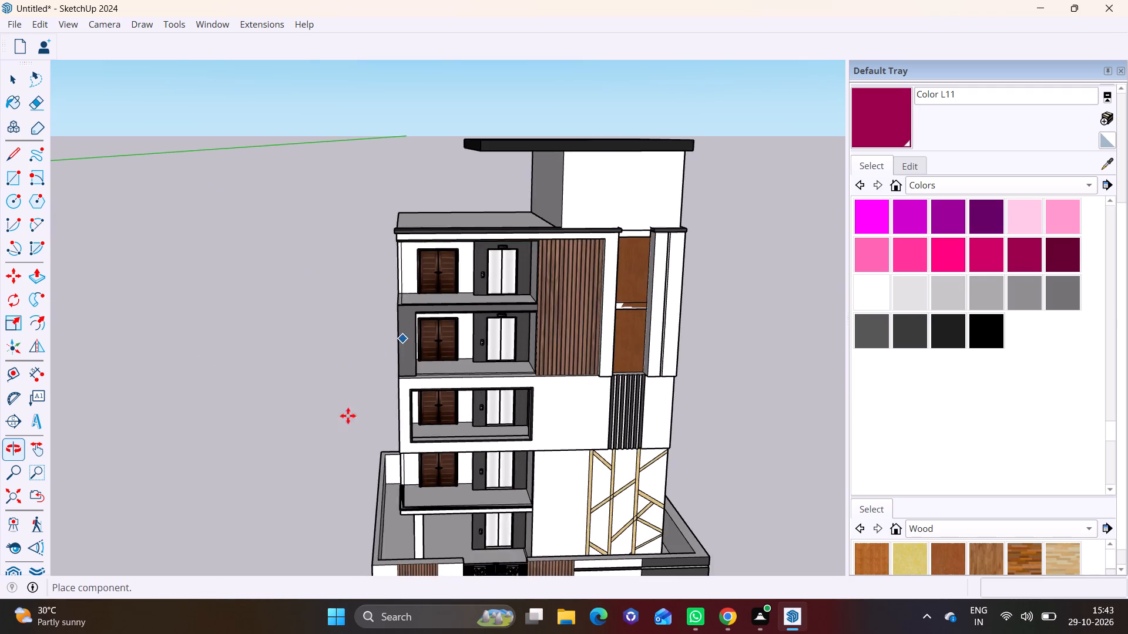
middle_click_drag(342, 431, 553, 414)
scroll(513, 492, "up", 4)
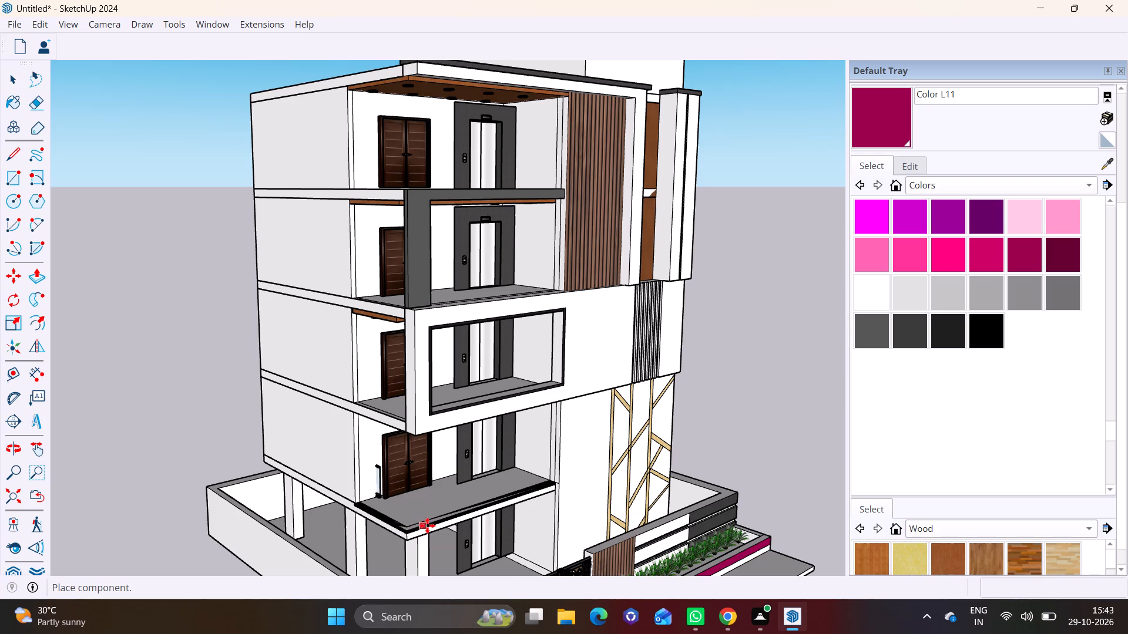
left_click(423, 531)
Move the glass railing onto the lowest balcony's open side edge, with its end at the outer front corner.
scroll(397, 471, "up", 6)
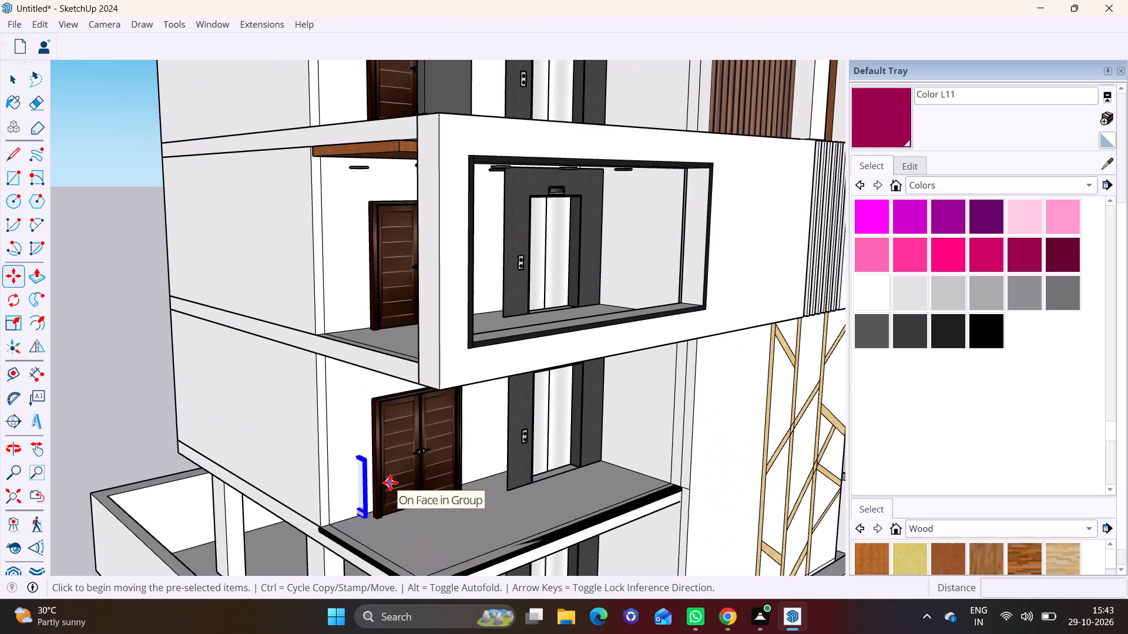
scroll(368, 501, "up", 2)
left_click(365, 520)
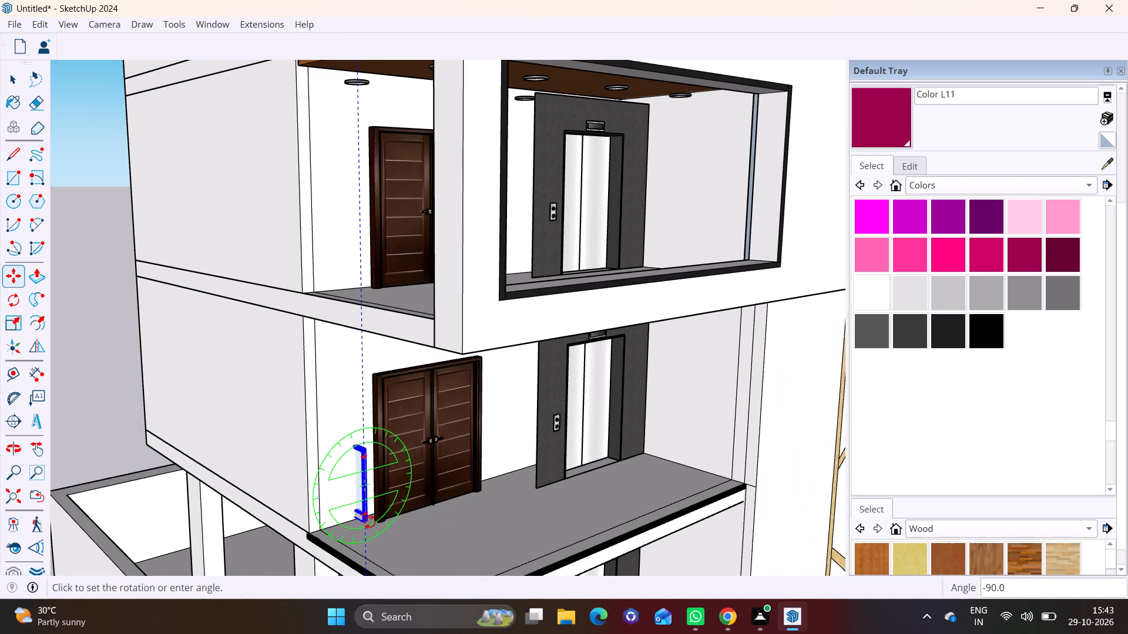
key("m")
middle_click_drag(390, 536, 398, 391, "shift")
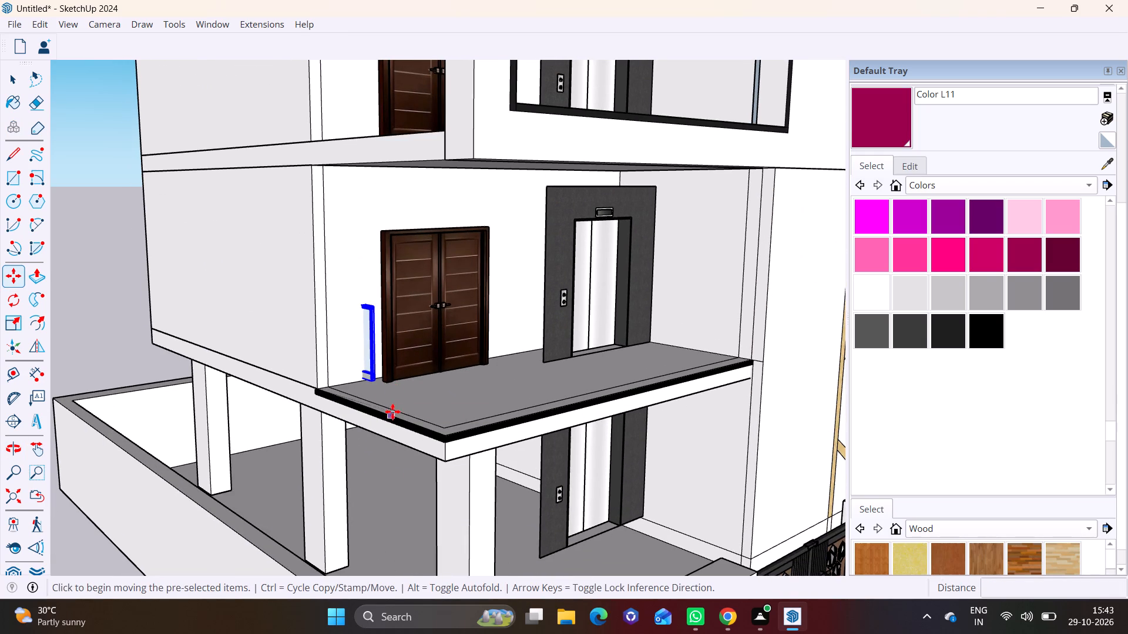
left_click(370, 371)
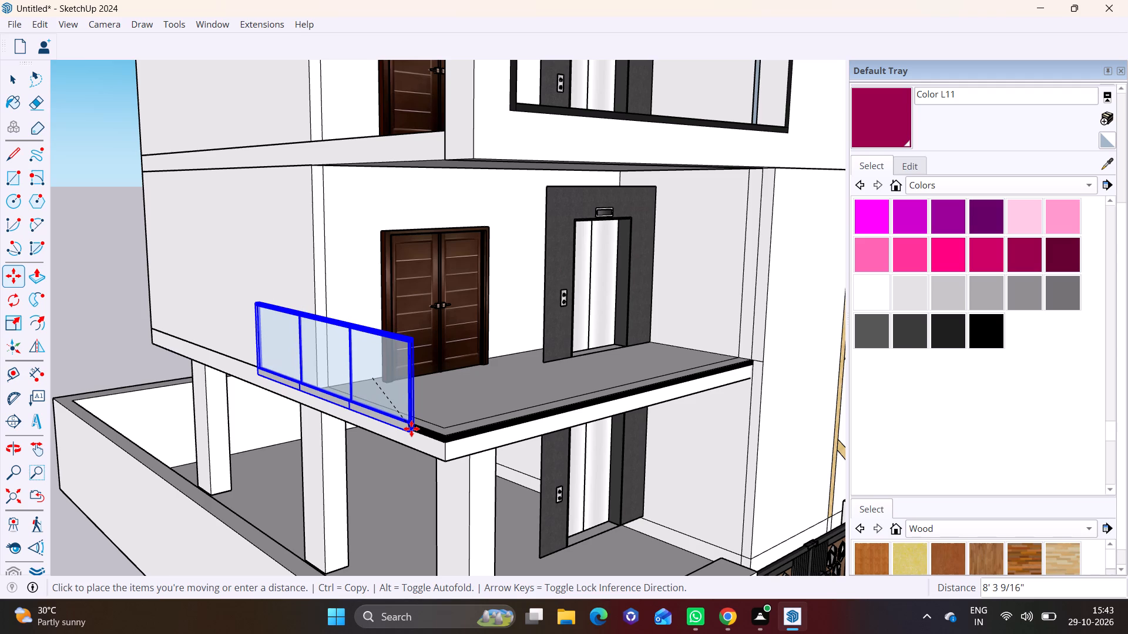
left_click(455, 429)
middle_click_drag(512, 402, 531, 395)
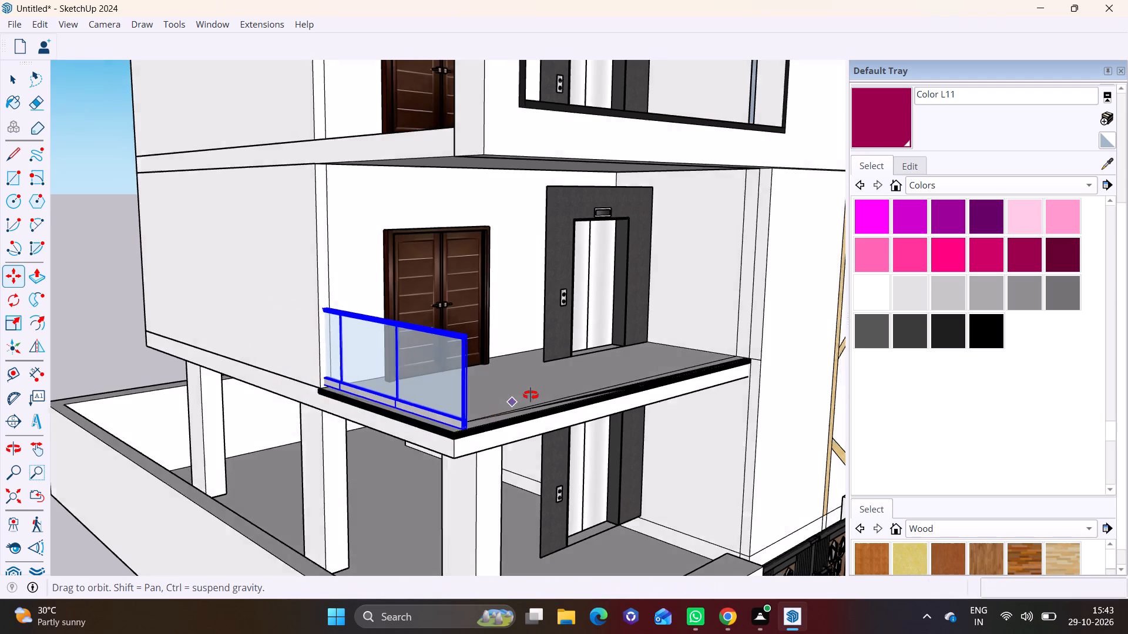
middle_click_drag(531, 395, 340, 404)
scroll(330, 403, "down", 8)
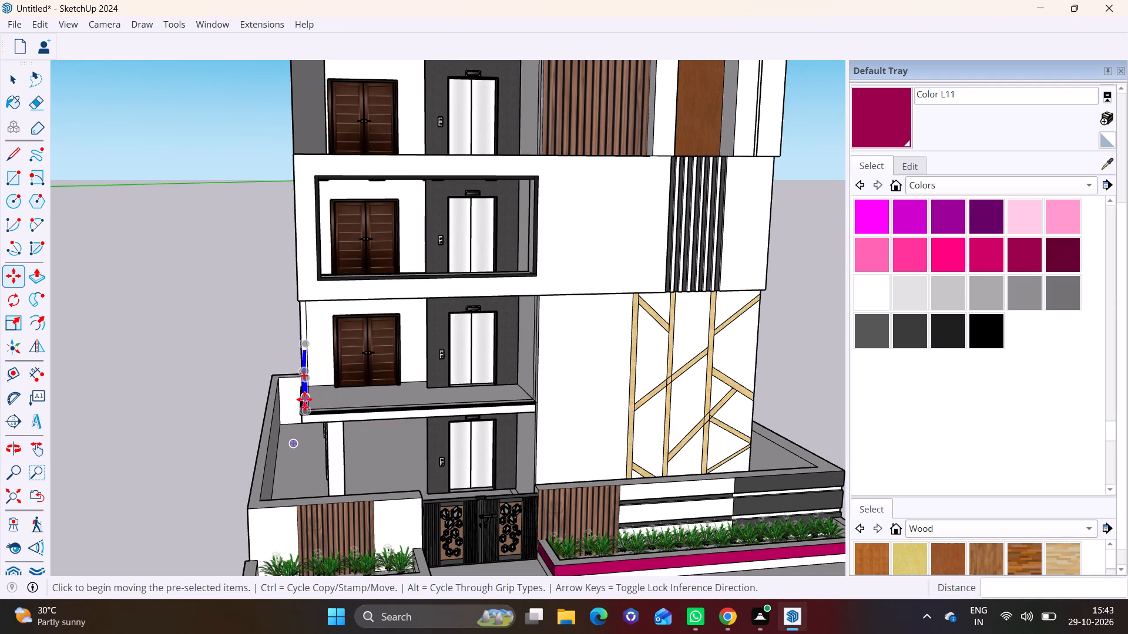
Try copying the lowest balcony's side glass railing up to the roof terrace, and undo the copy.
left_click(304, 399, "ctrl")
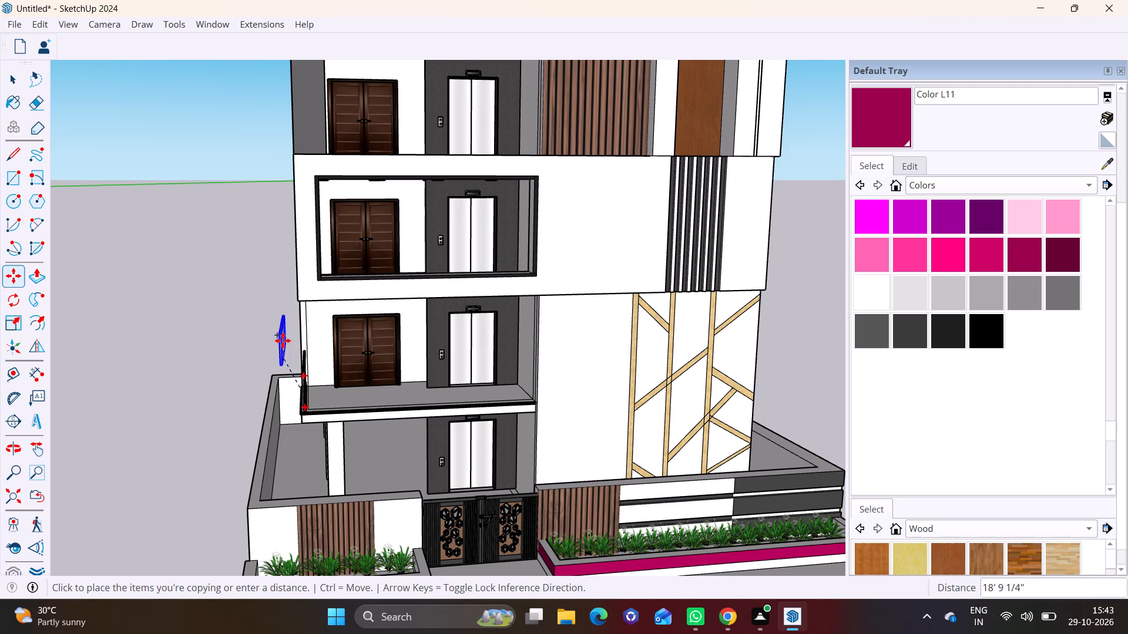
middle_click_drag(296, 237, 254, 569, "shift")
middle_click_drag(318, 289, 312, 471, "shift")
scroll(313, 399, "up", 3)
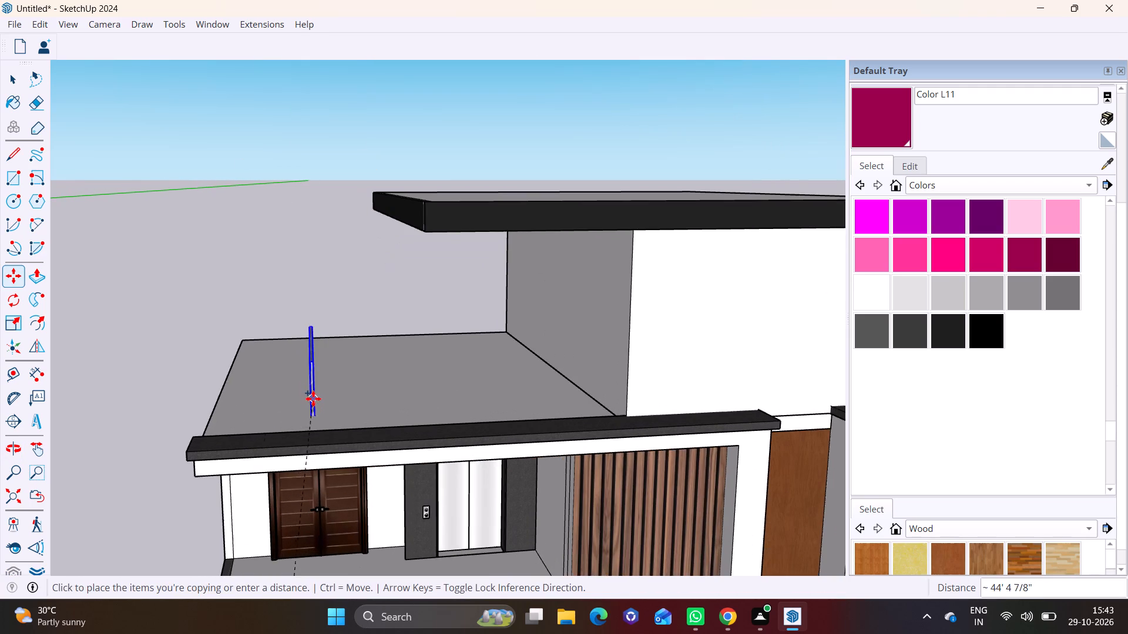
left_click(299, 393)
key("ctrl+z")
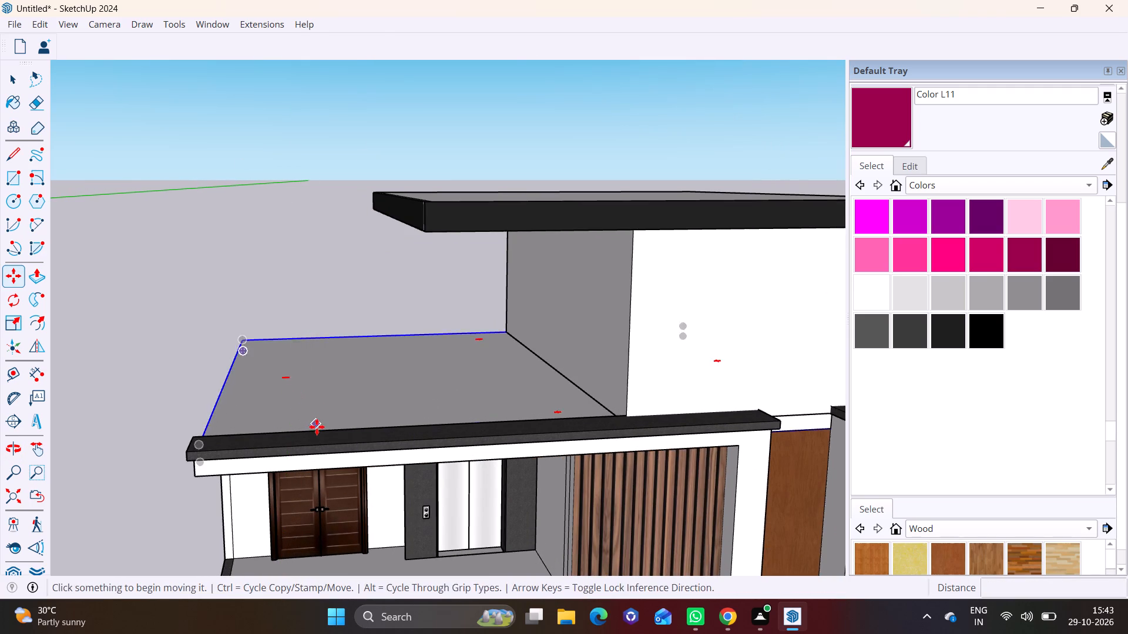
Copy the lowest balcony's side glass railing up to the open space above the roof terrace, gripping it by its upper end corner.
middle_click_drag(319, 424, 382, 287)
scroll(384, 435, "down", 8)
middle_click_drag(391, 521, 377, 367, "shift")
scroll(343, 515, "up", 5)
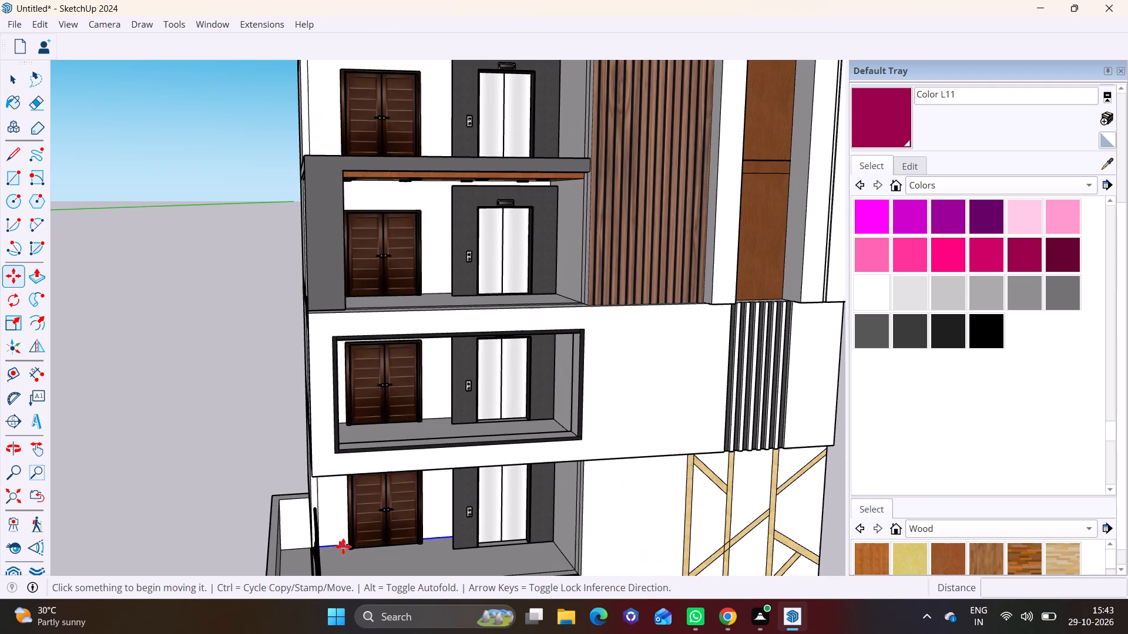
middle_click_drag(341, 488, 357, 379)
key("space")
left_click(316, 543)
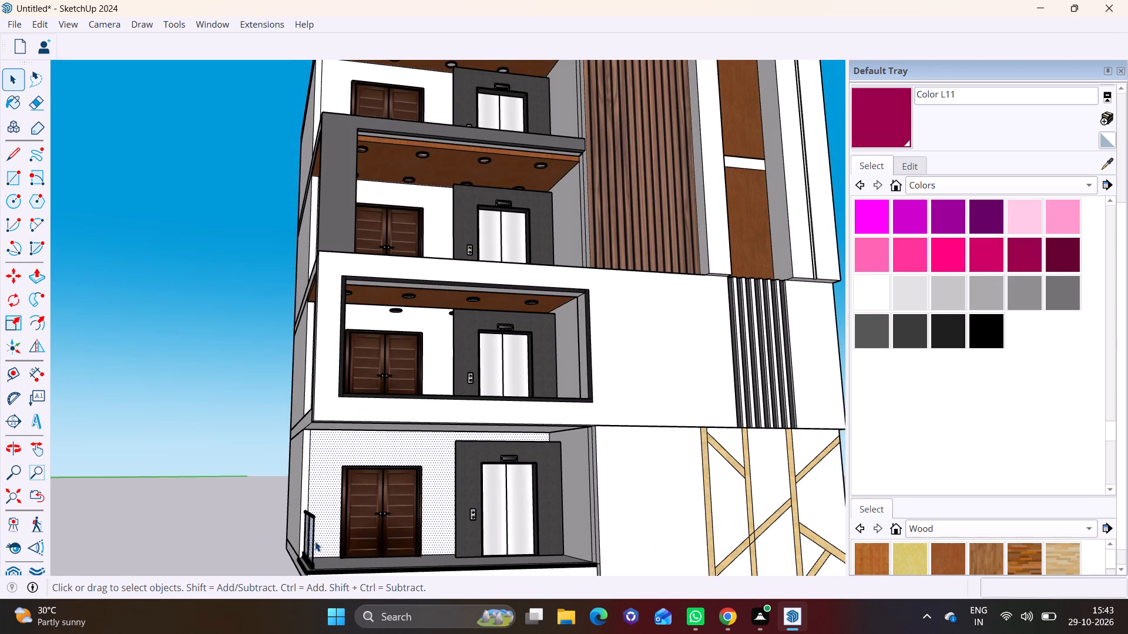
left_click(313, 540)
key("m")
left_click(317, 522)
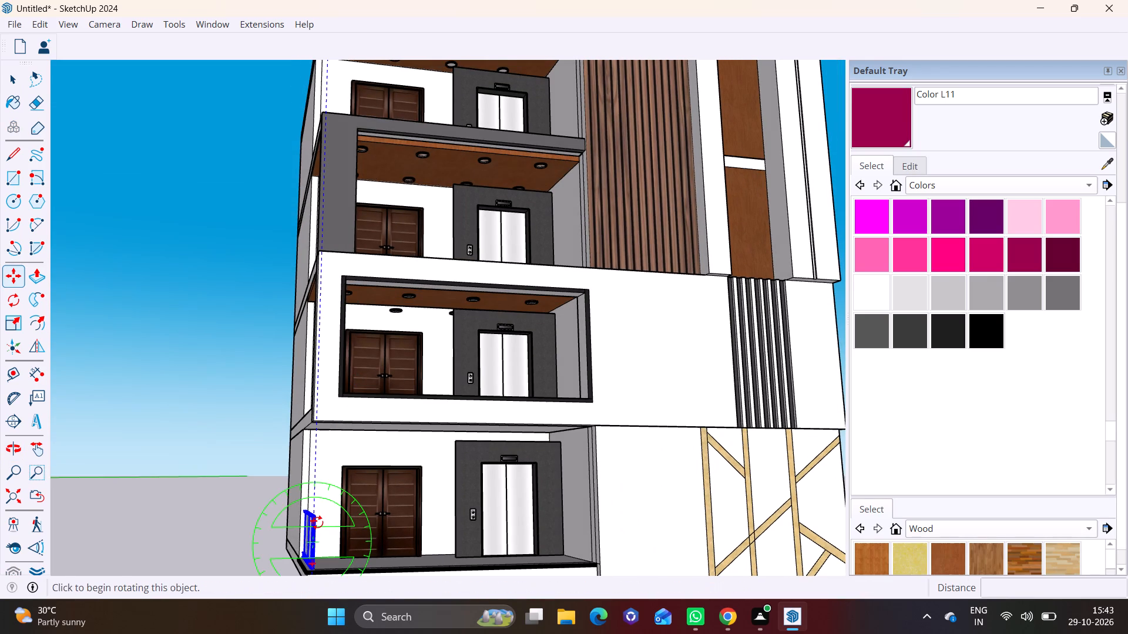
key("space")
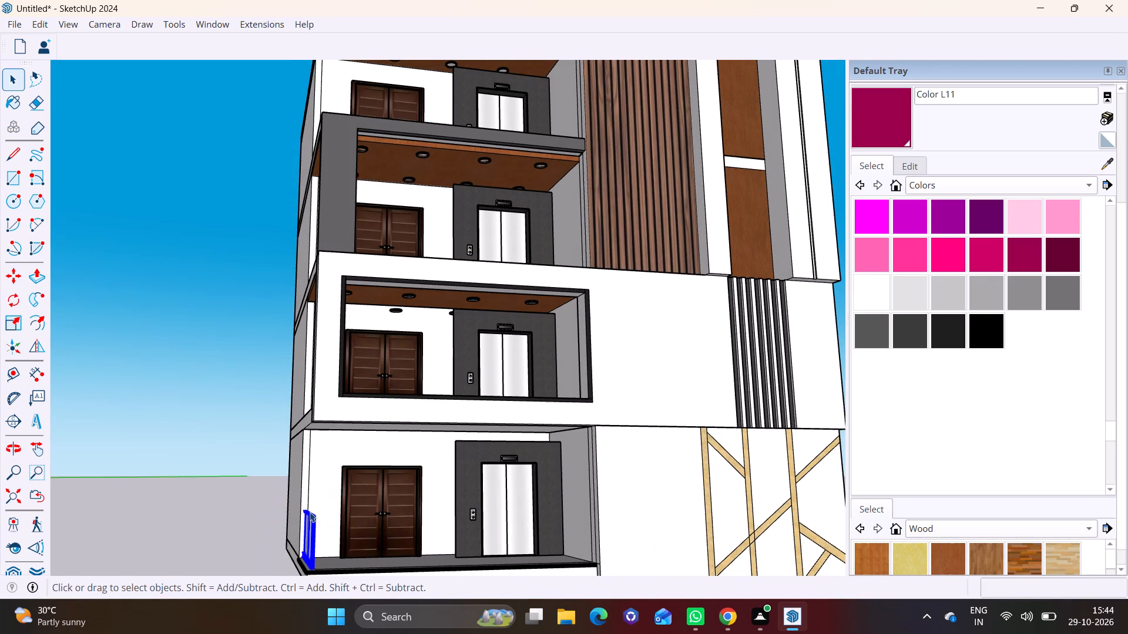
key("m")
left_click(310, 512)
middle_click_drag(374, 190, 296, 548, "shift")
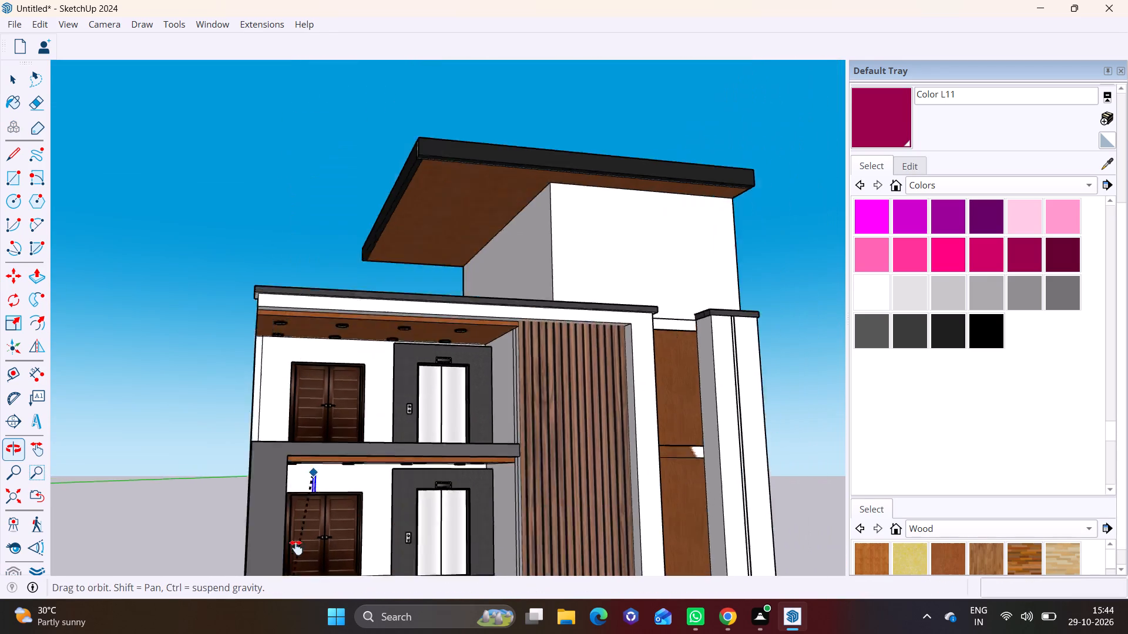
middle_click_drag(296, 548, 296, 546, "shift")
middle_click_drag(281, 329, 253, 503)
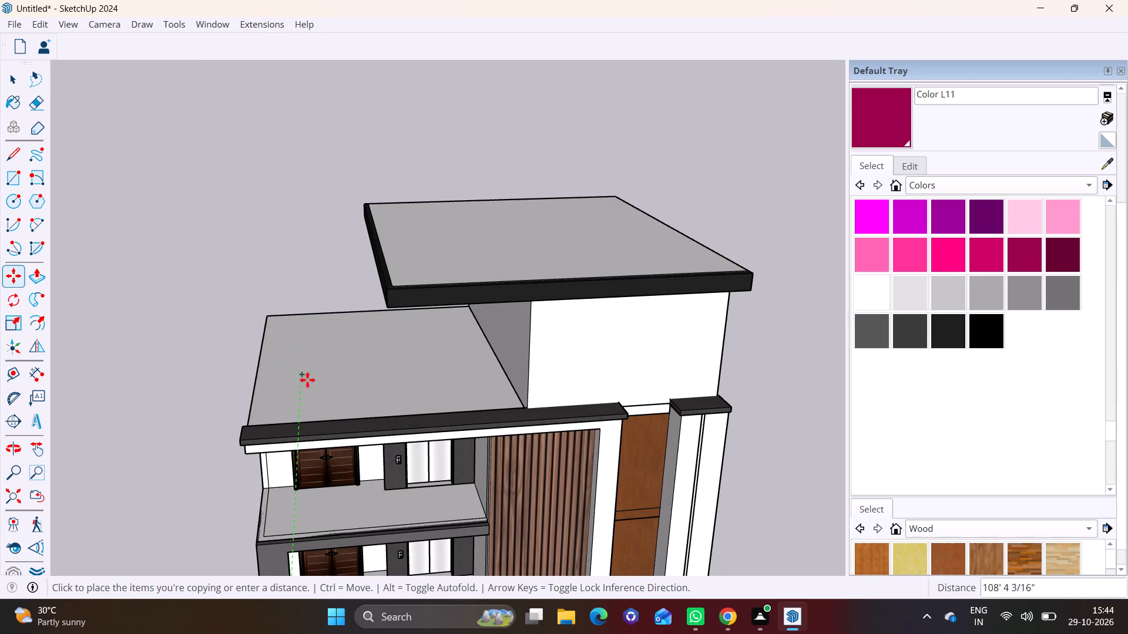
middle_click_drag(317, 397, 358, 370)
middle_click_drag(317, 404, 427, 311)
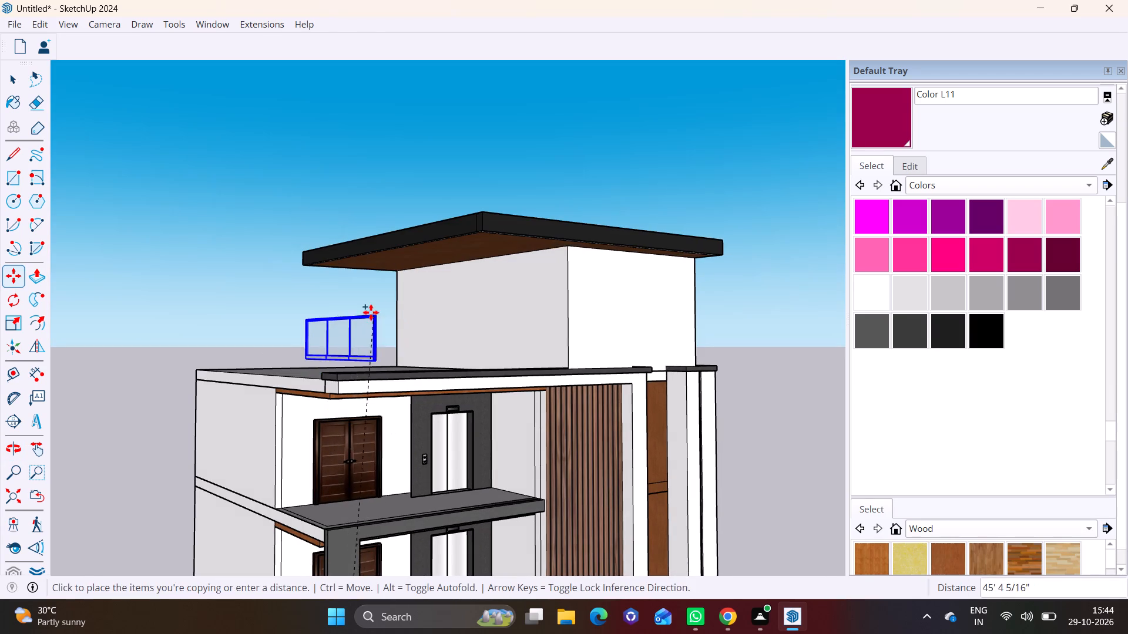
left_click(356, 327)
Rotate the copied railing above the roof terrace 90° horizontally so it runs parallel to the building's front.
middle_click_drag(375, 372, 230, 483)
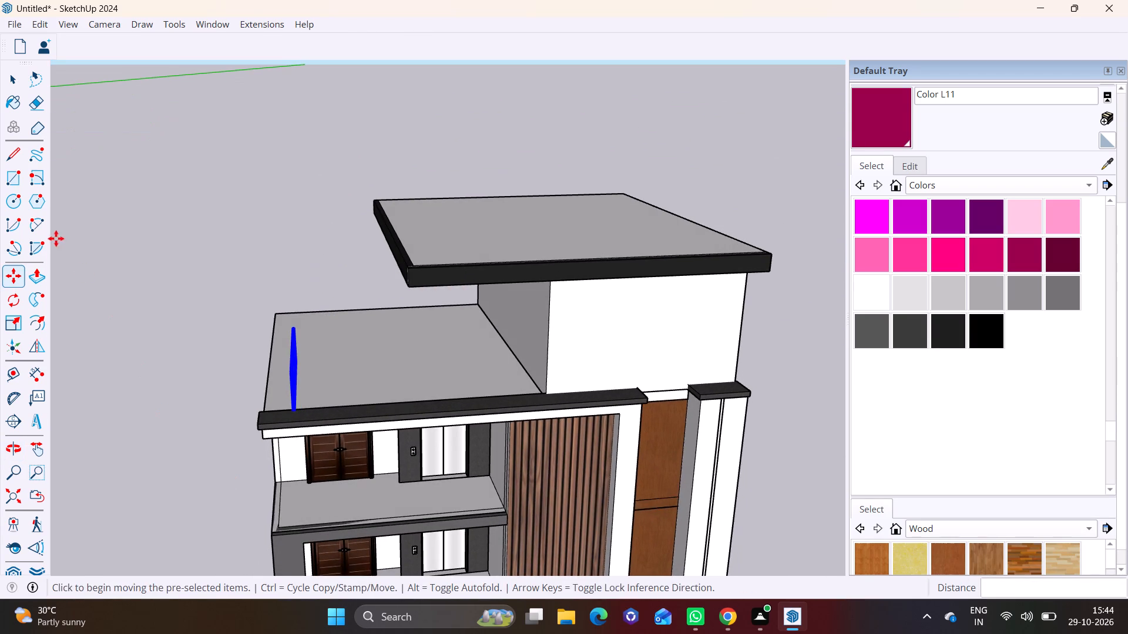
left_click(16, 305)
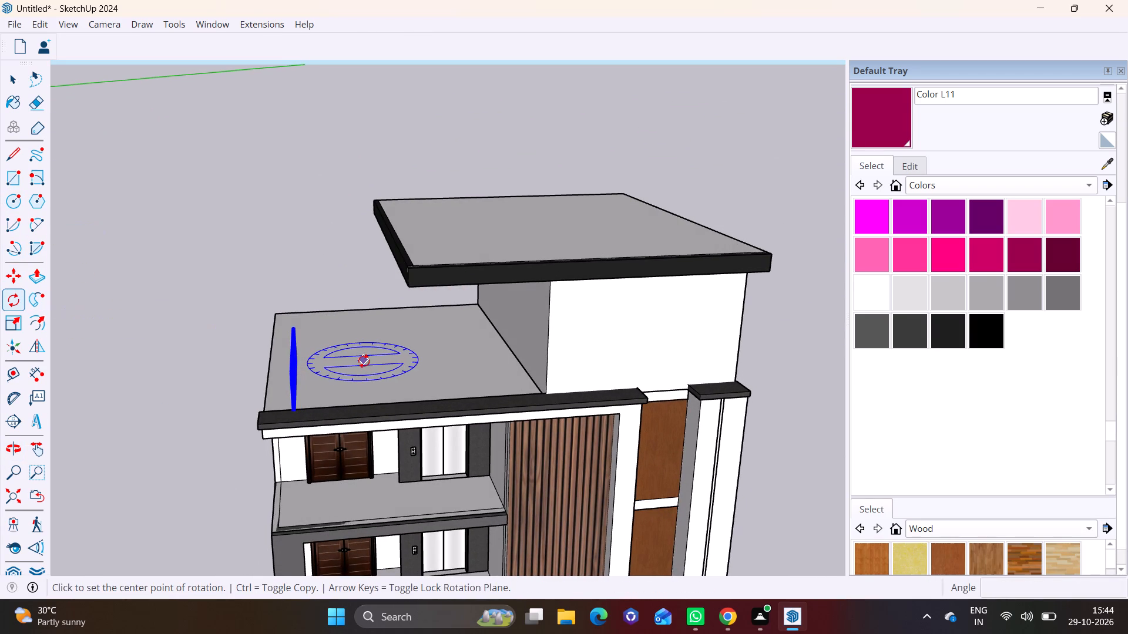
left_click(364, 361)
left_click(448, 357)
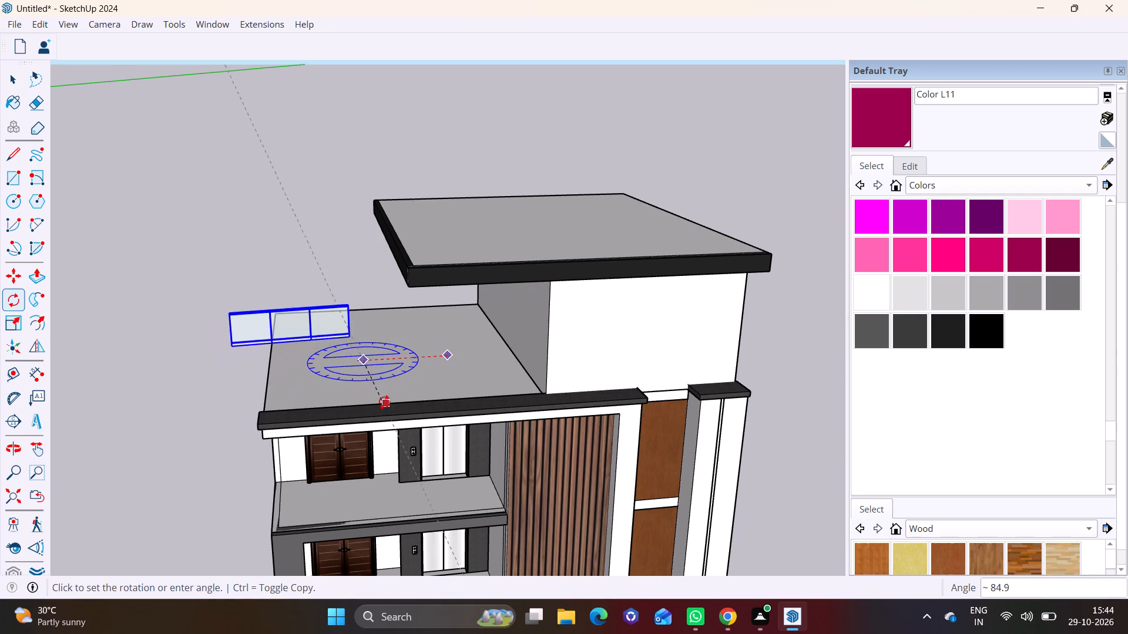
left_click(368, 410)
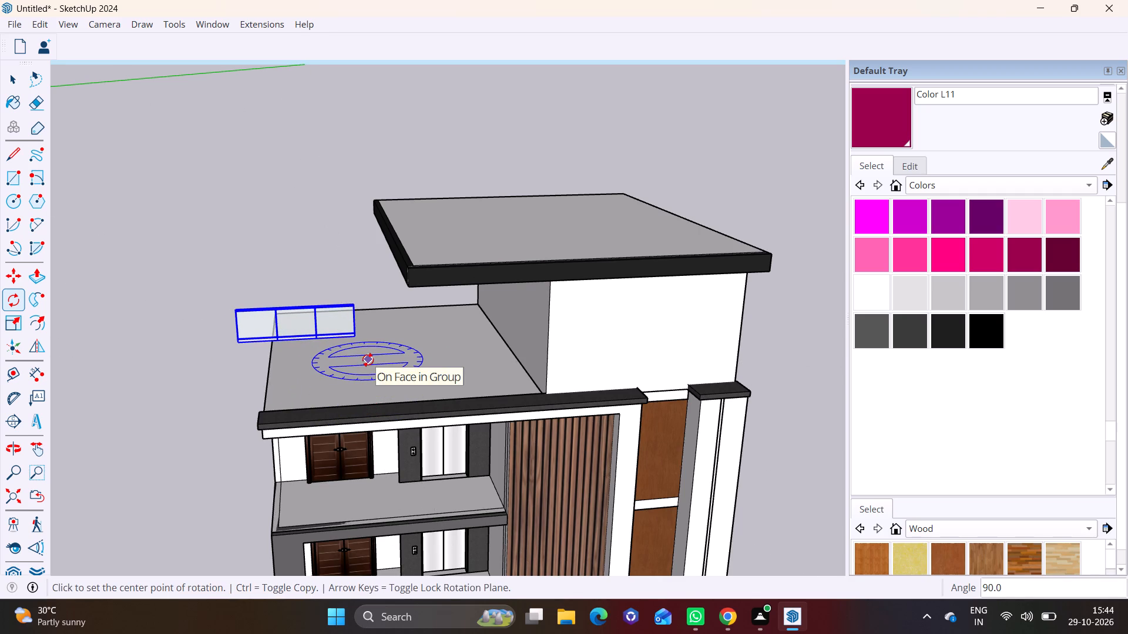
Move the rotated railing down onto the lowest balcony's front edge, with its end against the side wall beside the lift.
key("m")
left_click(354, 308)
middle_click_drag(411, 530, 402, 426)
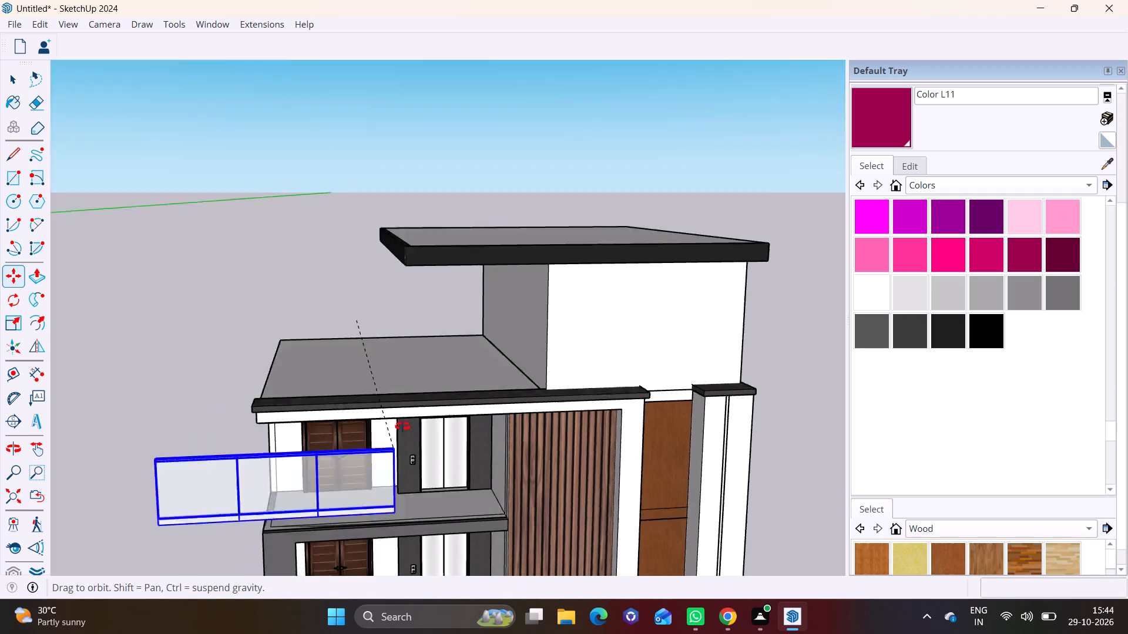
middle_click_drag(402, 426, 402, 383)
middle_click_drag(439, 477, 436, 386)
scroll(435, 412, "down", 4)
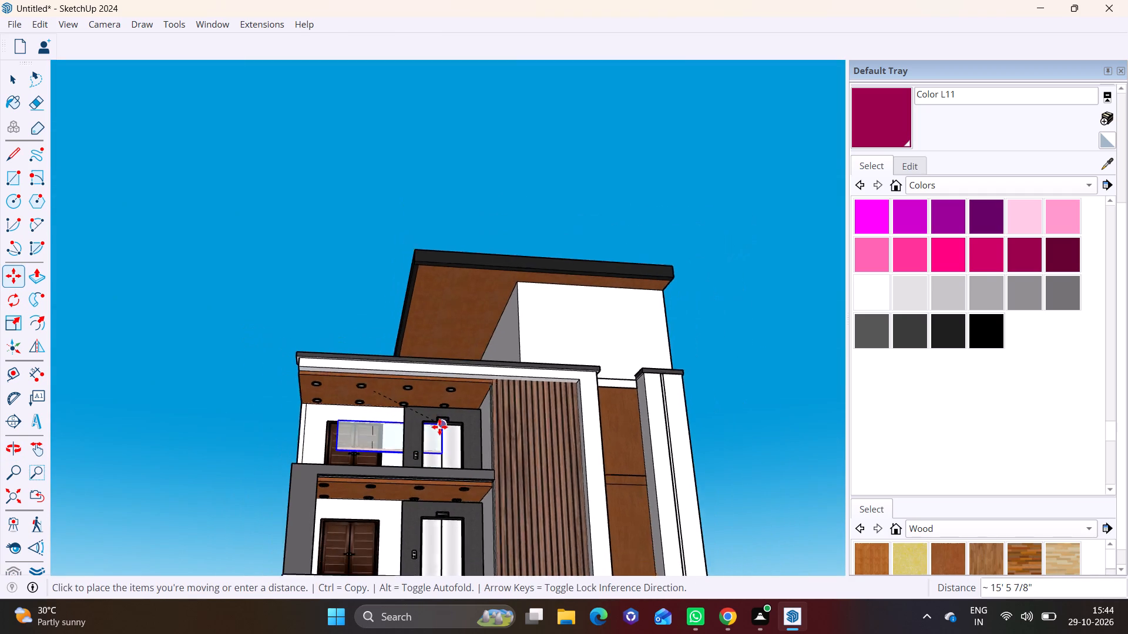
scroll(439, 427, "down", 1)
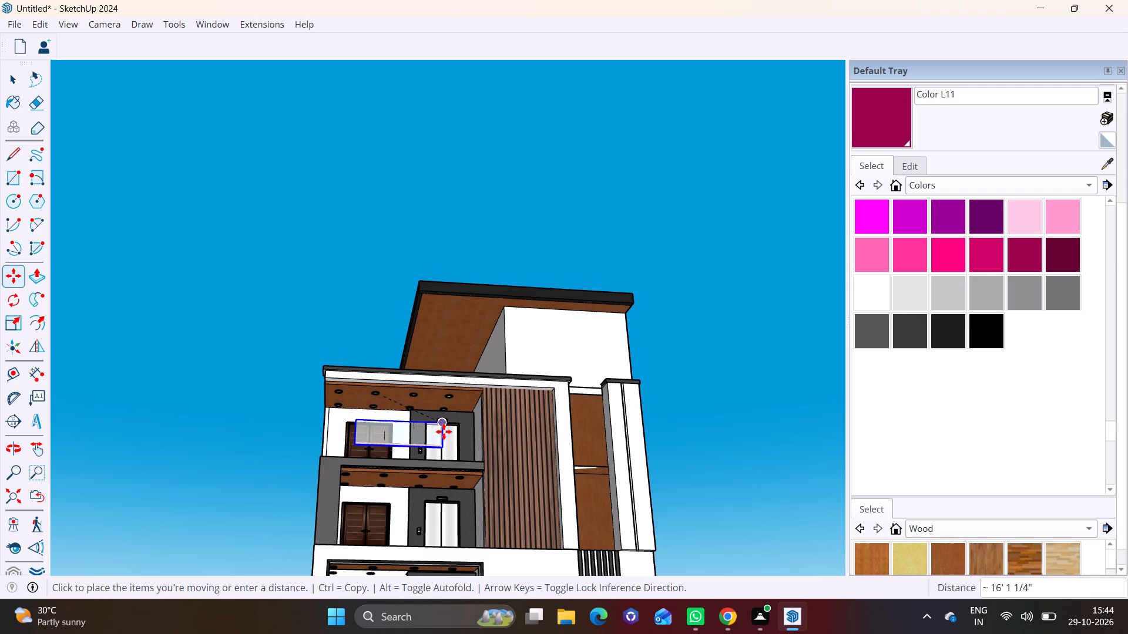
middle_click_drag(464, 504, 532, 222)
middle_click_drag(519, 352, 462, 453)
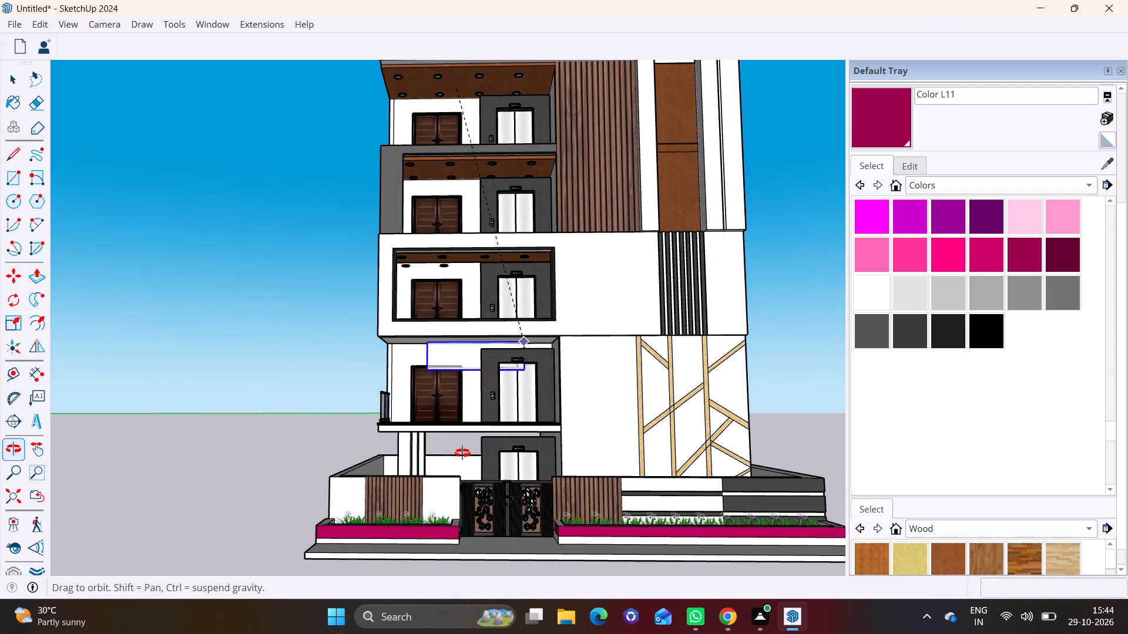
middle_click_drag(462, 453, 462, 454)
scroll(515, 391, "up", 9)
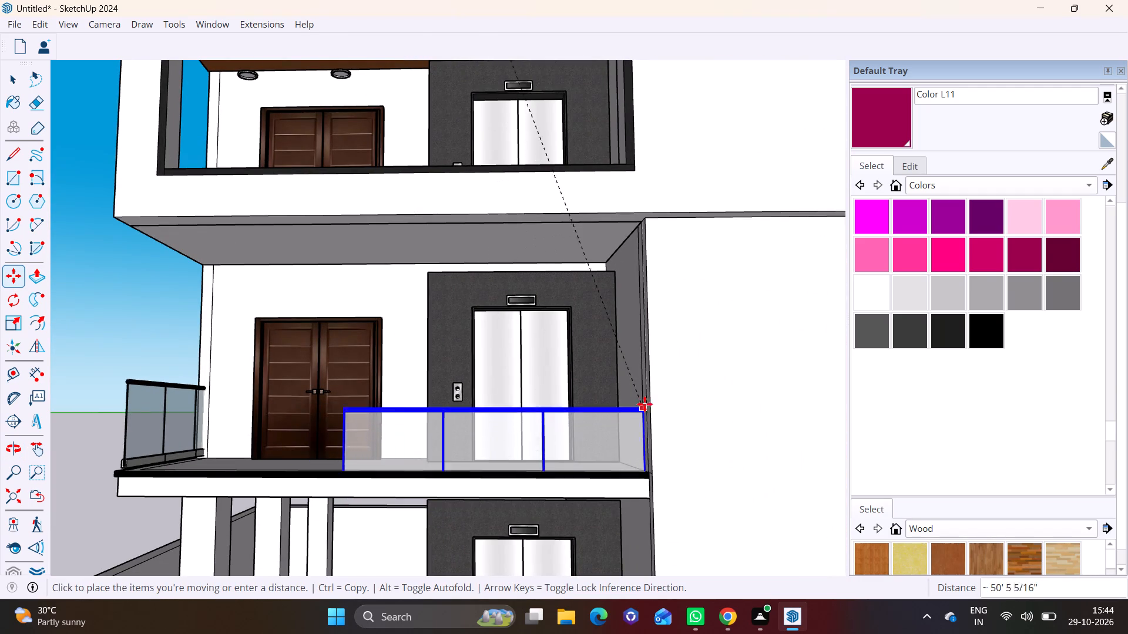
left_click(641, 386)
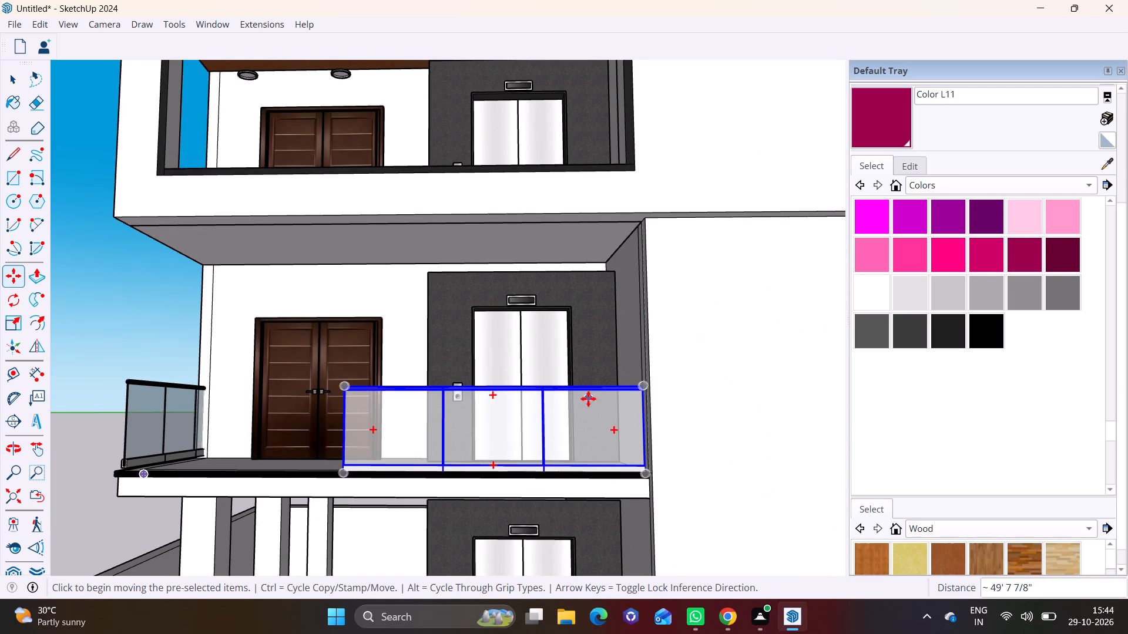
Scale the front railing lengthwise along the lowest balcony's front edge until its free end meets the side railing.
middle_click_drag(588, 419, 610, 531)
middle_click_drag(539, 429, 489, 542)
middle_click_drag(494, 532, 613, 349)
middle_click_drag(586, 359, 667, 466)
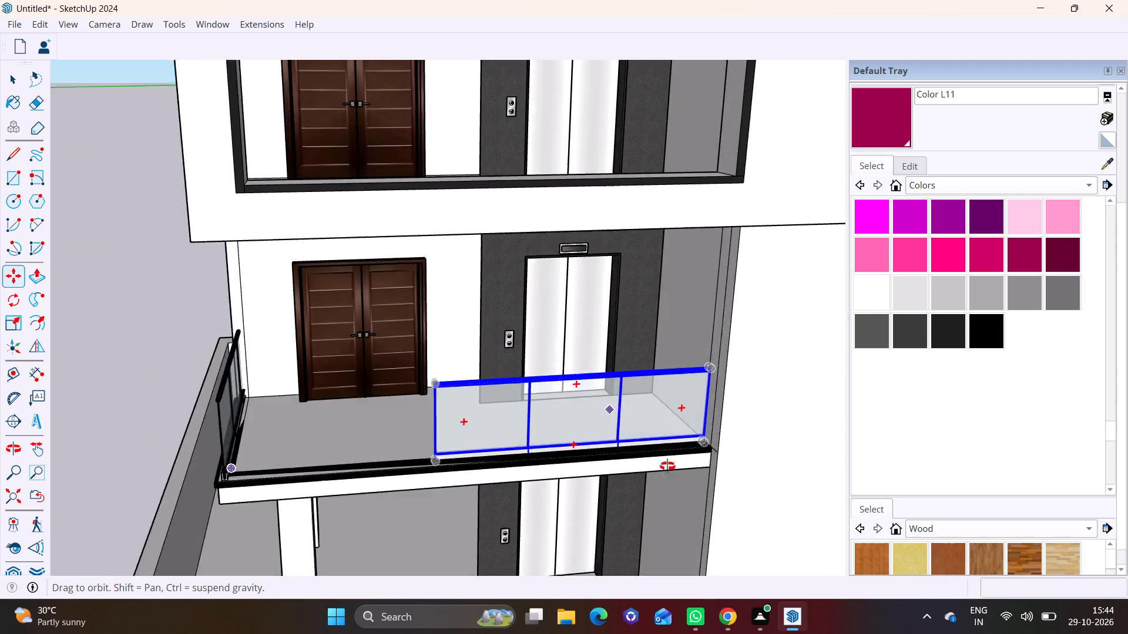
middle_click_drag(667, 466, 746, 480)
scroll(583, 452, "up", 4)
middle_click_drag(556, 454, 523, 444, "shift")
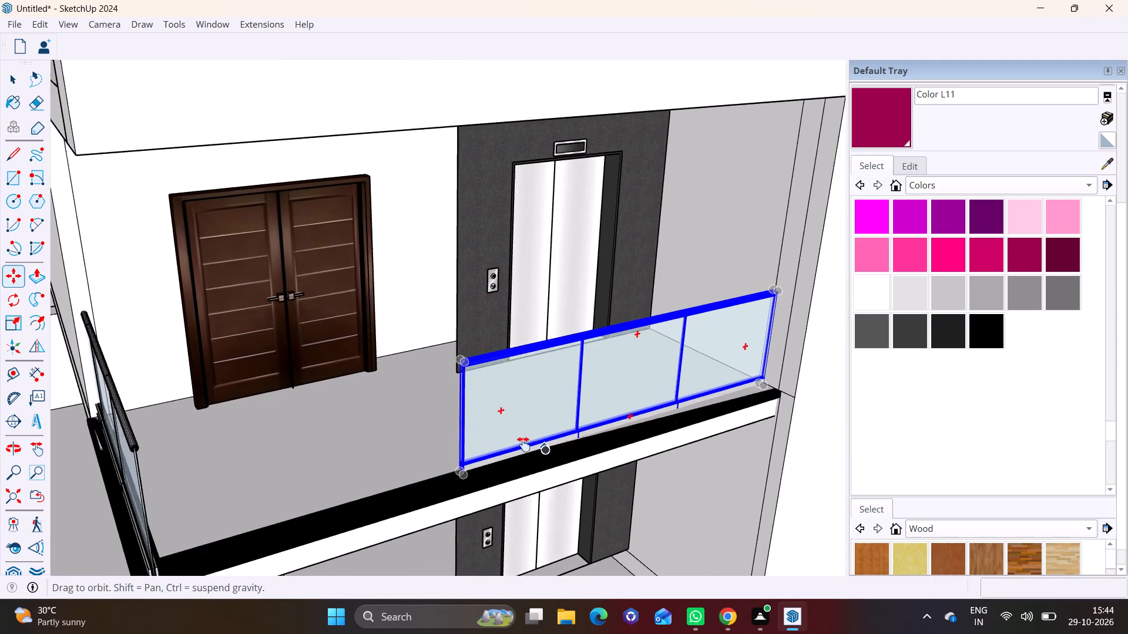
middle_click_drag(523, 444, 506, 439, "shift")
scroll(476, 424, "up", 2)
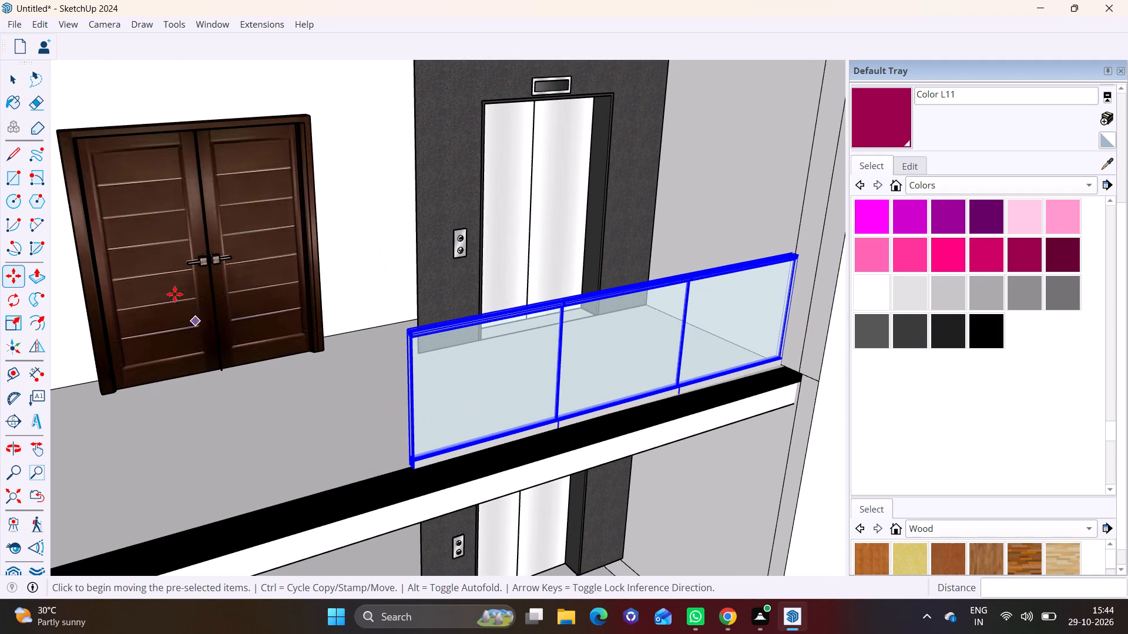
left_click(9, 325)
scroll(246, 380, "down", 2)
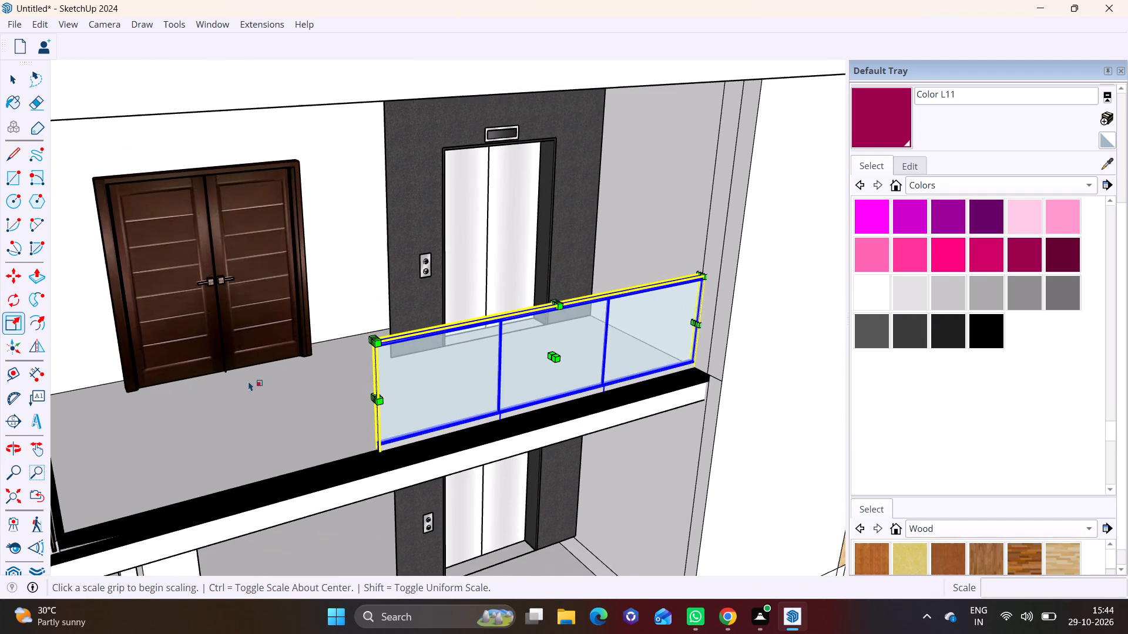
middle_click_drag(357, 401, 469, 338, "shift")
scroll(471, 348, "up", 4)
middle_click_drag(483, 356, 519, 358)
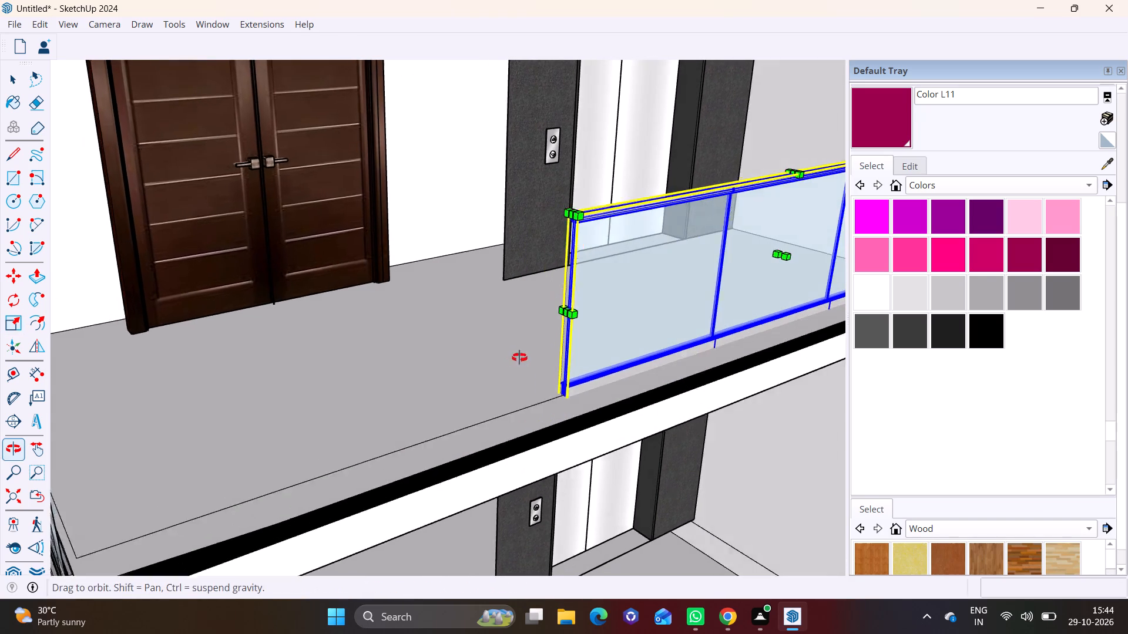
middle_click_drag(519, 358, 527, 358)
left_click(581, 308)
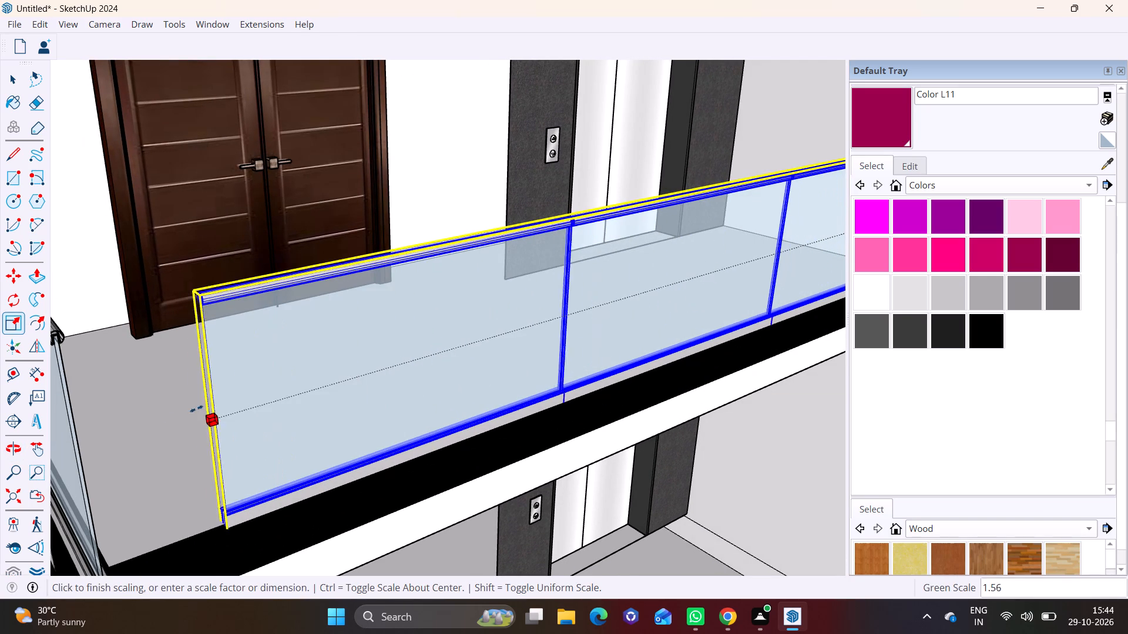
left_click(81, 450)
scroll(151, 437, "down", 6)
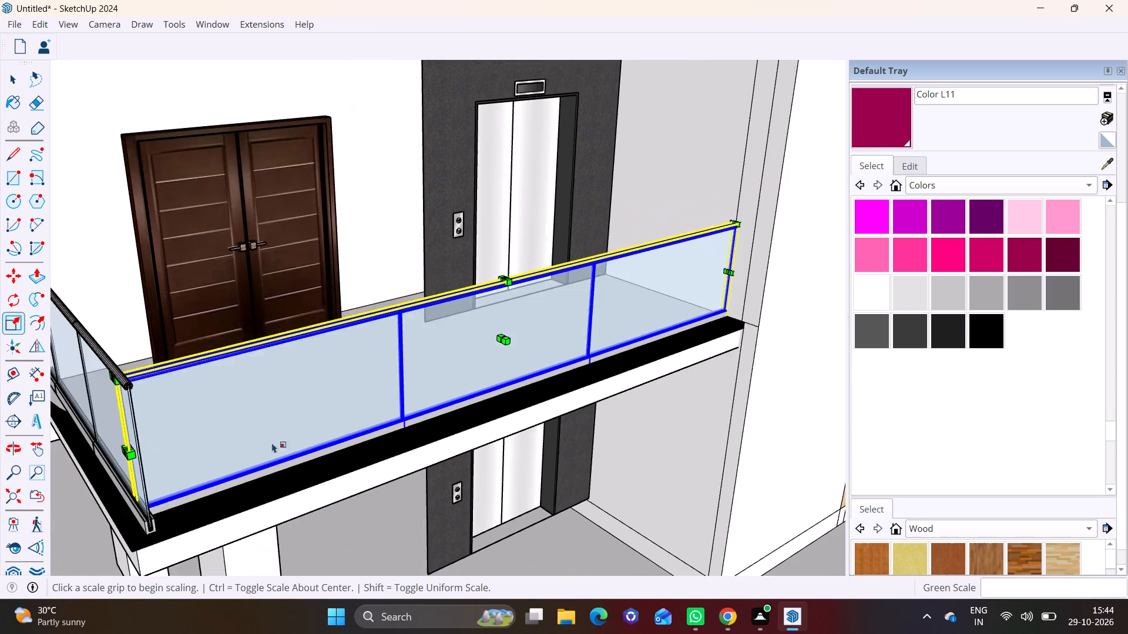
scroll(272, 443, "down", 5)
key("space")
Copy the front glass railing about 12' 2" up into the black-framed balcony opening one floor above, against the frame's lift-side end.
scroll(495, 464, "down", 6)
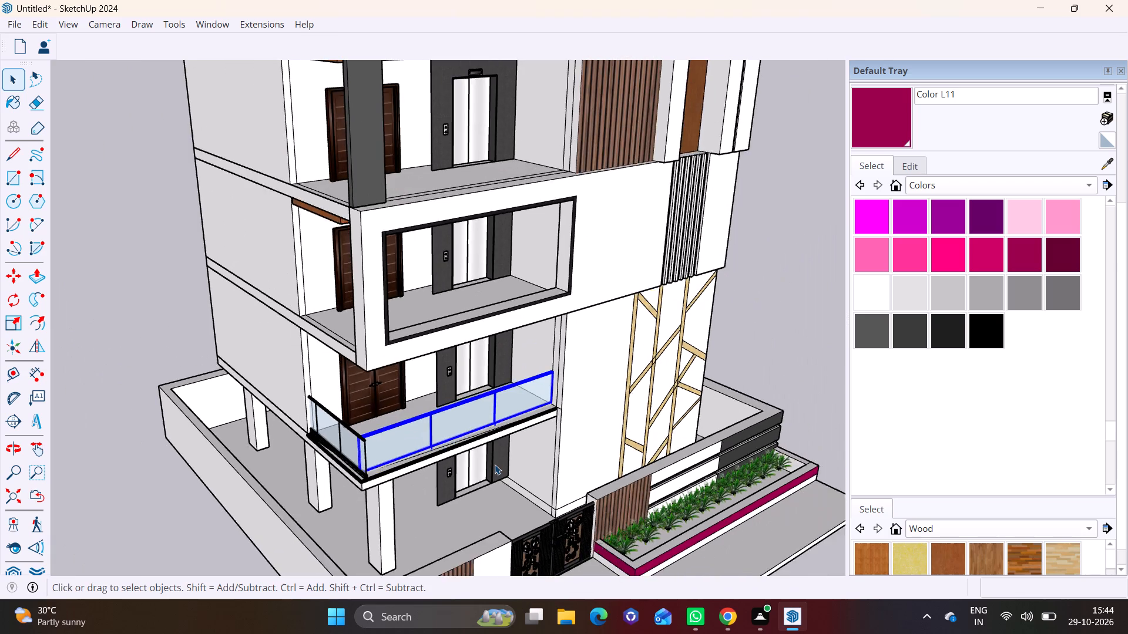
middle_click_drag(495, 464, 454, 518, "shift")
left_click(471, 453)
key("m")
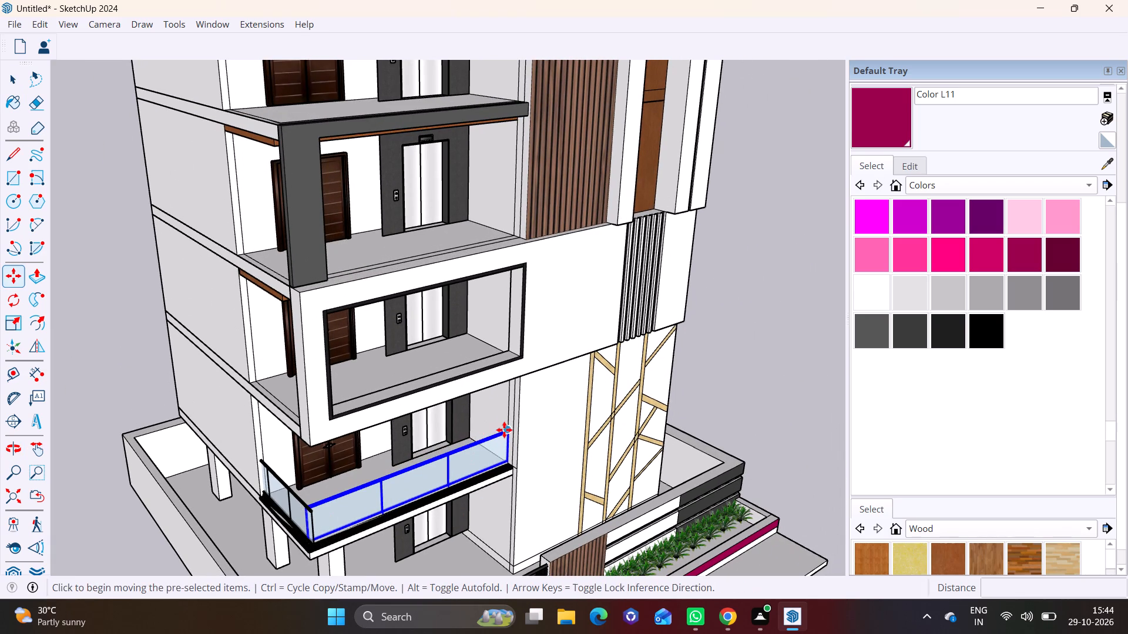
left_click(504, 430)
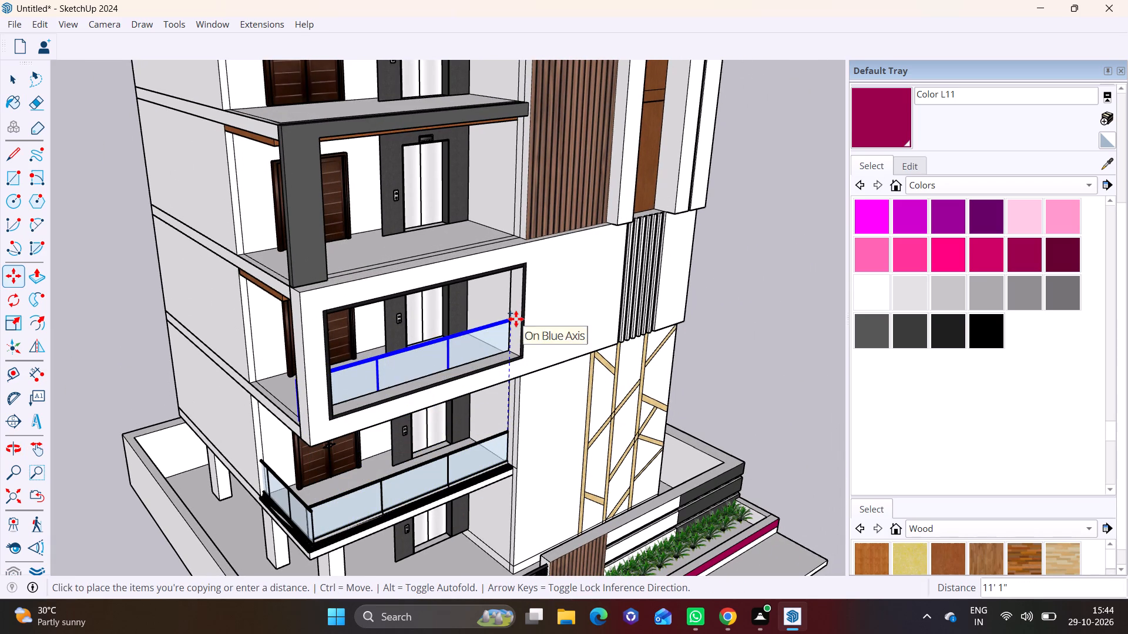
scroll(518, 320, "up", 7)
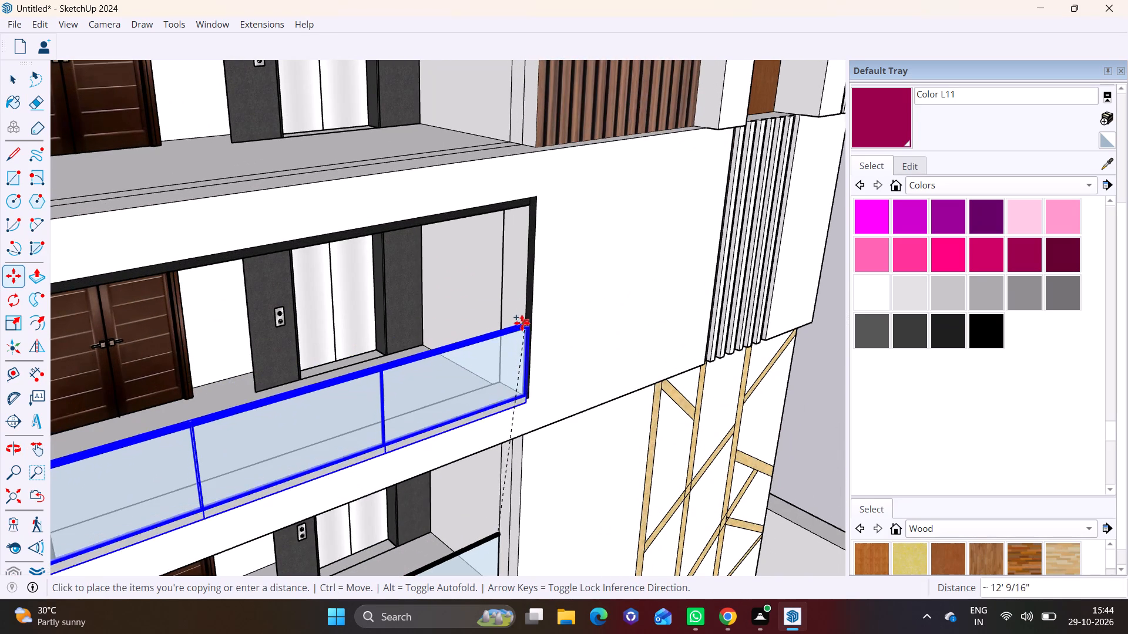
left_click(520, 315)
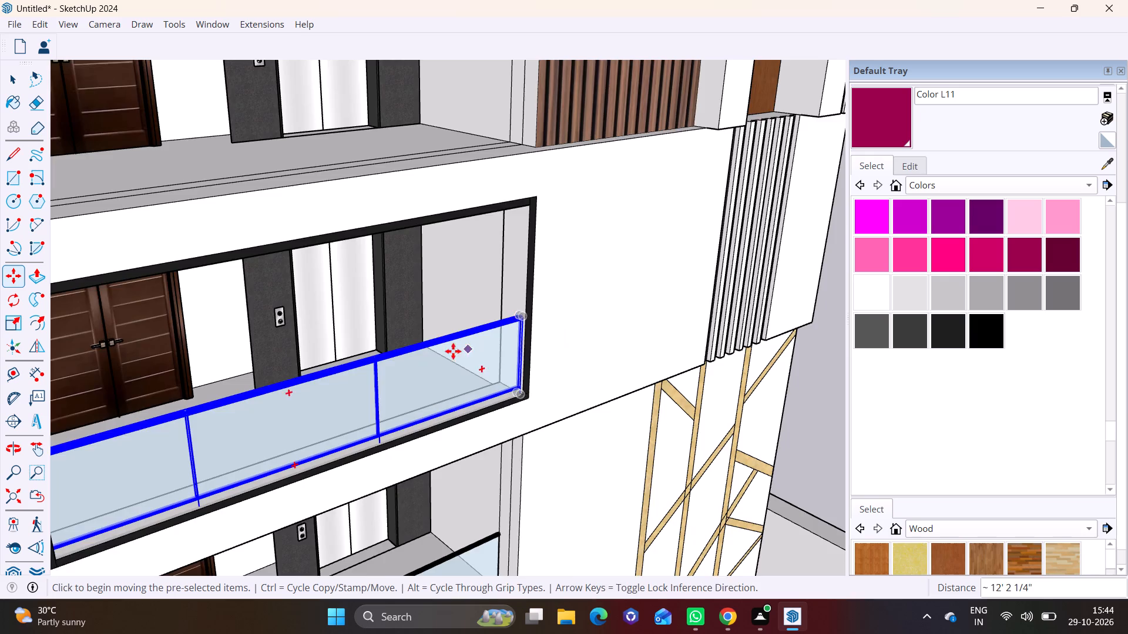
Scale the copied railing lengthwise to about 0.89 so its free end meets the black frame's outer upright.
scroll(453, 351, "down", 8)
left_click(8, 317)
scroll(180, 418, "up", 3)
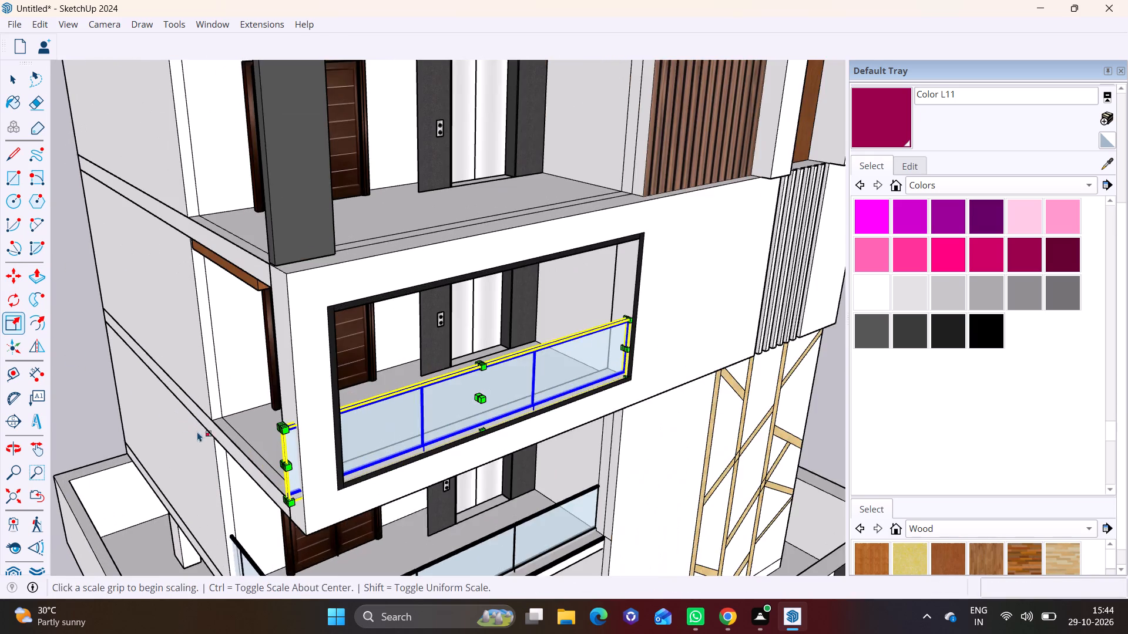
scroll(197, 431, "up", 2)
middle_click_drag(293, 430, 344, 432)
scroll(316, 396, "up", 1, "shift")
scroll(278, 386, "up", 4)
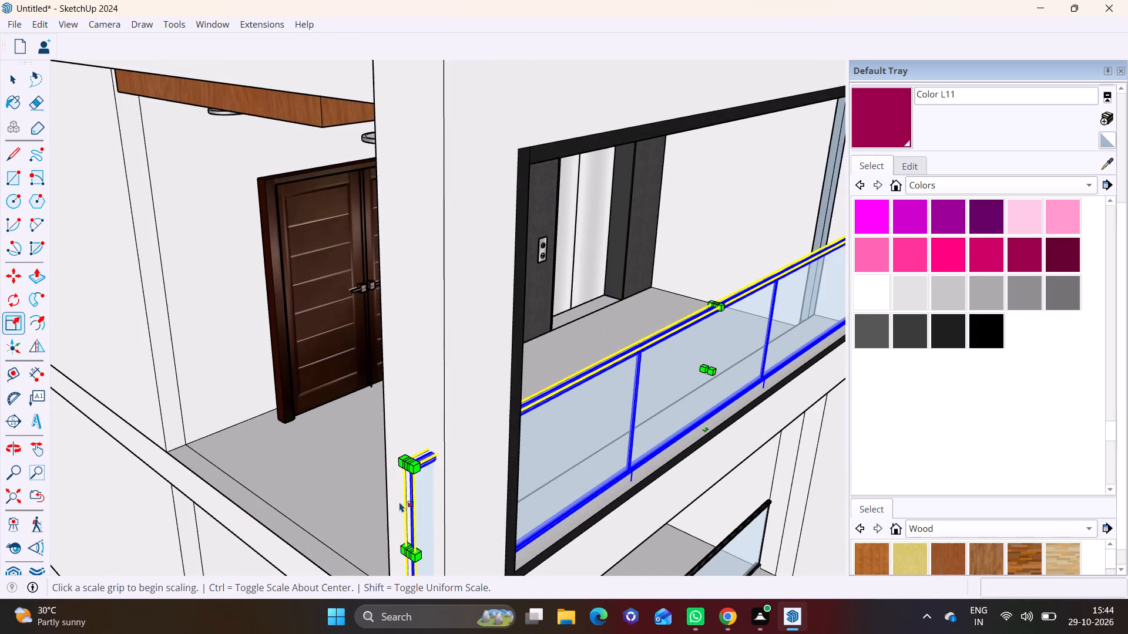
left_click(414, 548)
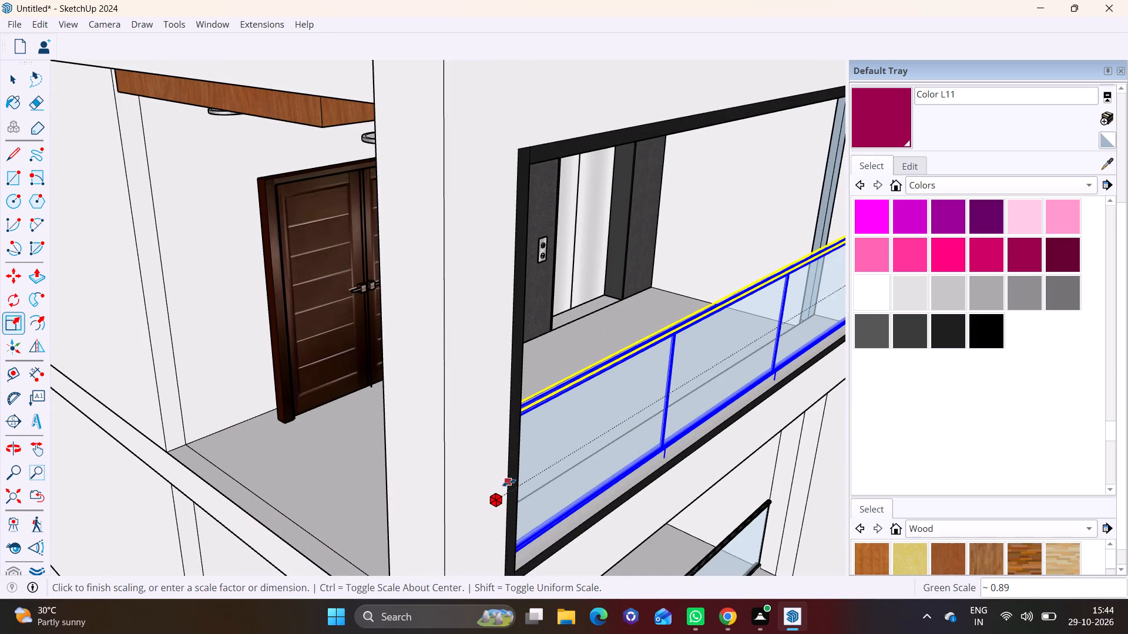
left_click(509, 483)
Copy the framed opening's railing about 9' 8" up to the grey-framed balcony one floor above, at its lift-side end.
scroll(518, 489, "down", 7)
middle_click_drag(600, 463, 310, 326)
scroll(313, 327, "down", 3)
middle_click_drag(345, 326, 322, 465, "shift")
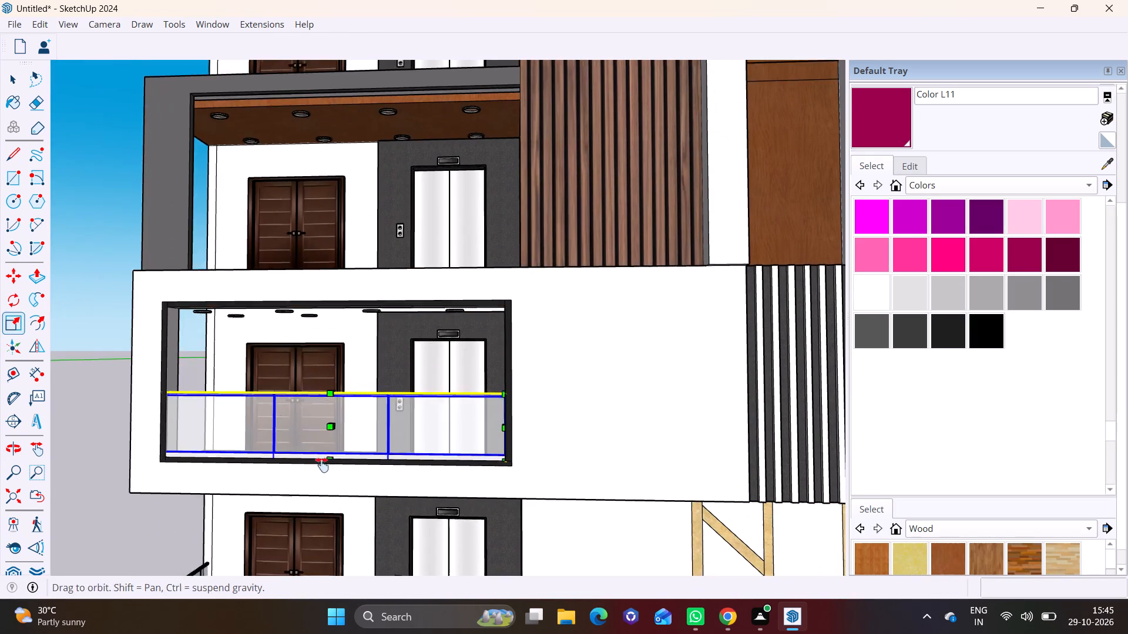
middle_click_drag(322, 465, 323, 467, "shift")
key("m")
left_click(504, 419)
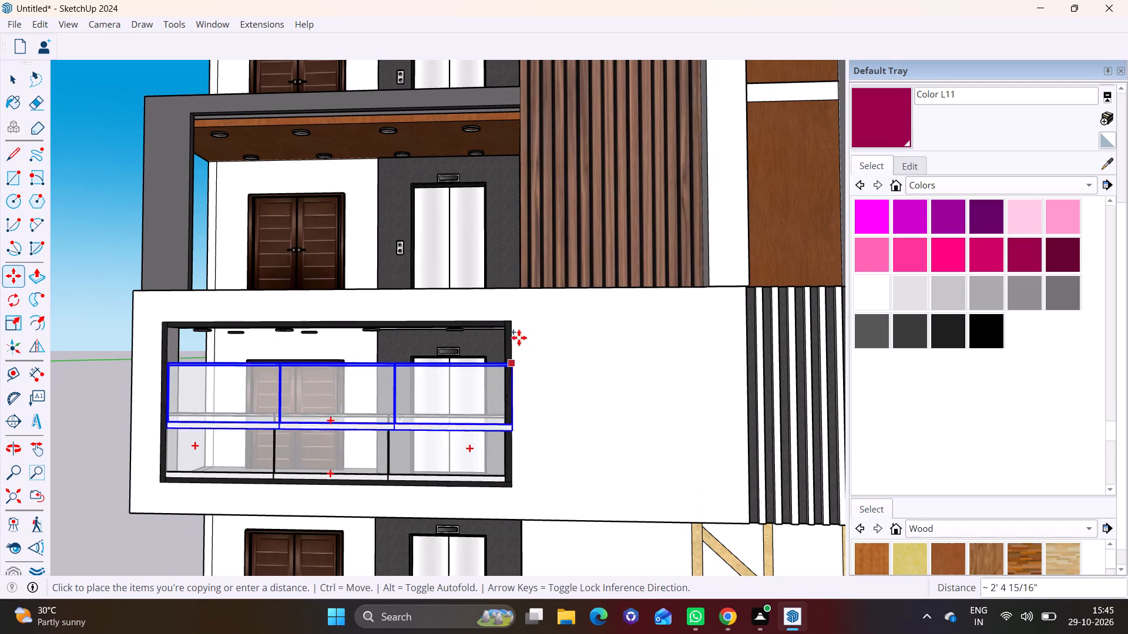
left_click(518, 234)
Move the new railing about 9" back onto the balcony floor, with its end against the wall beside the wood slats.
middle_click_drag(469, 242, 634, 394)
scroll(460, 337, "up", 5)
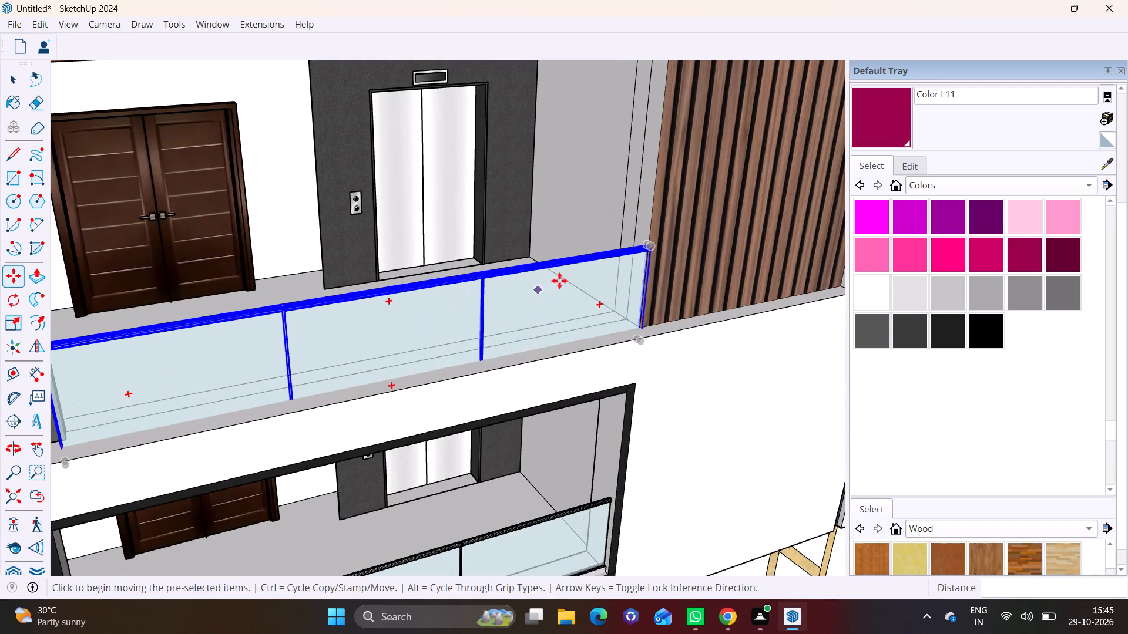
left_click(647, 247)
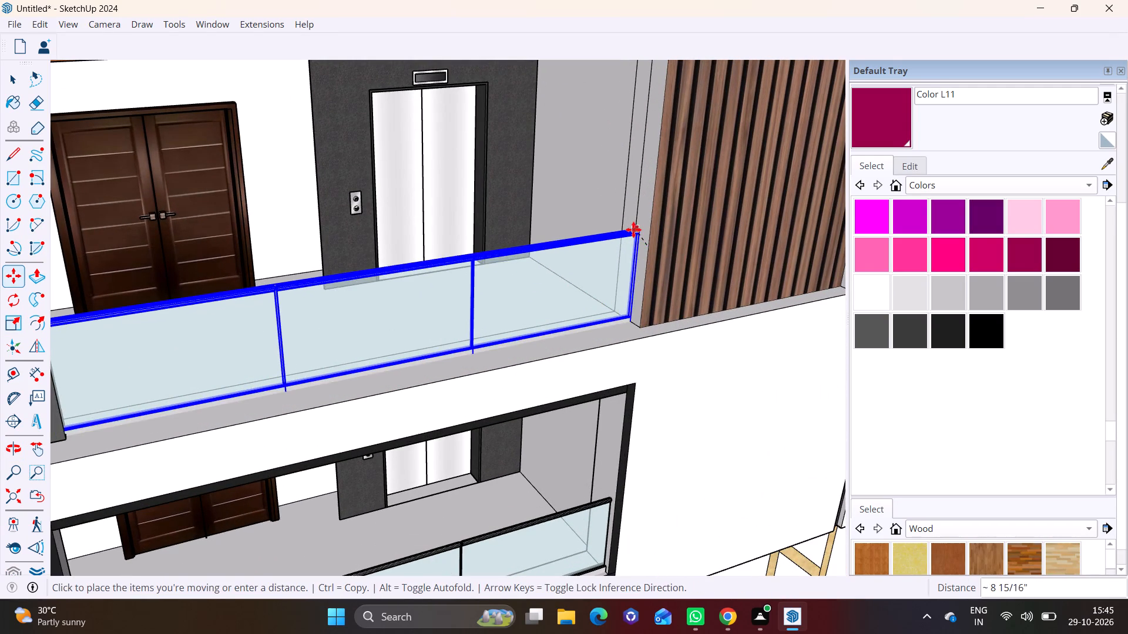
left_click(633, 230)
Copy the grey-framed balcony's railing 11' 3 1/2" up onto the top-floor balcony's front edge, against the wall beside the wood slats.
scroll(382, 331, "down", 6)
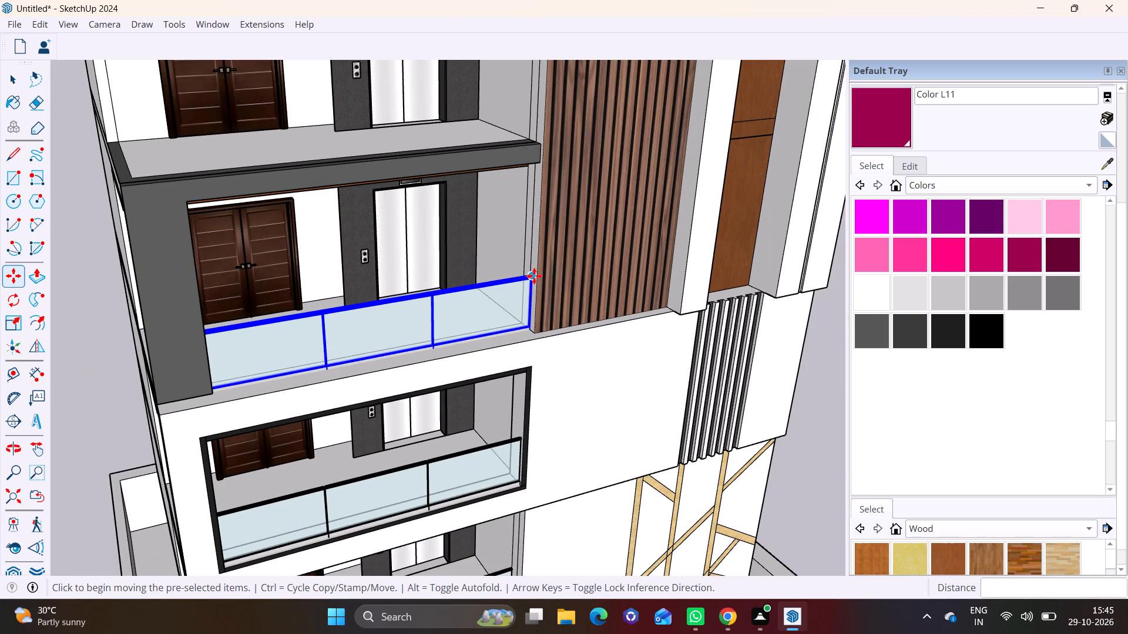
left_click(534, 276)
middle_click_drag(518, 155, 518, 339, "shift")
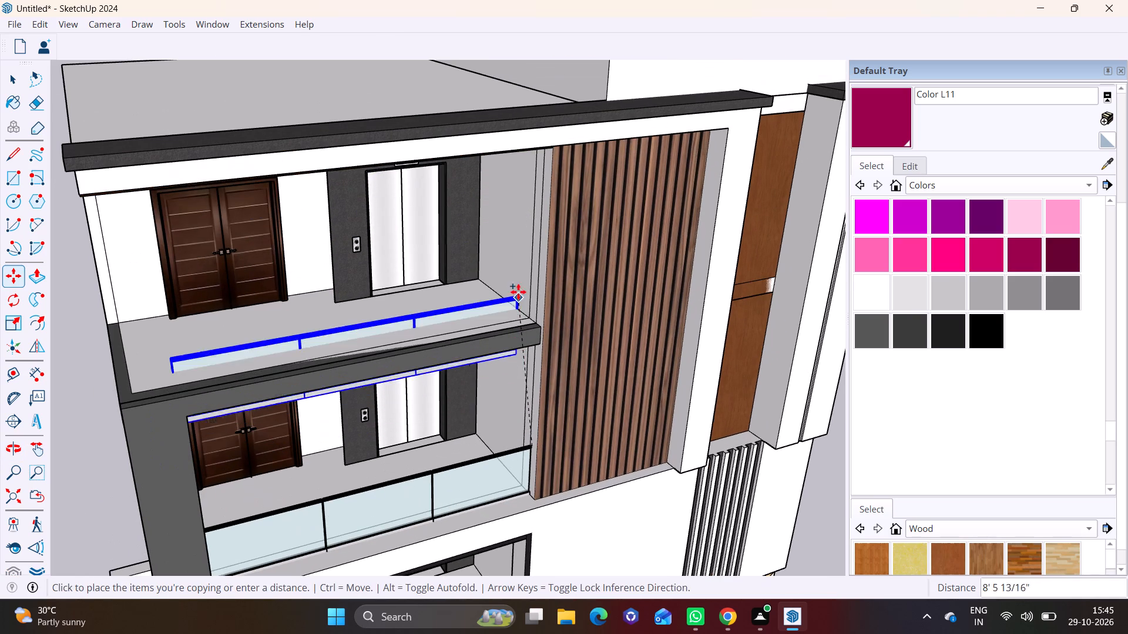
left_click(538, 257)
Scale the top-floor front railing lengthwise until its free end reaches the balcony's outer corner.
middle_click_drag(424, 303, 465, 277)
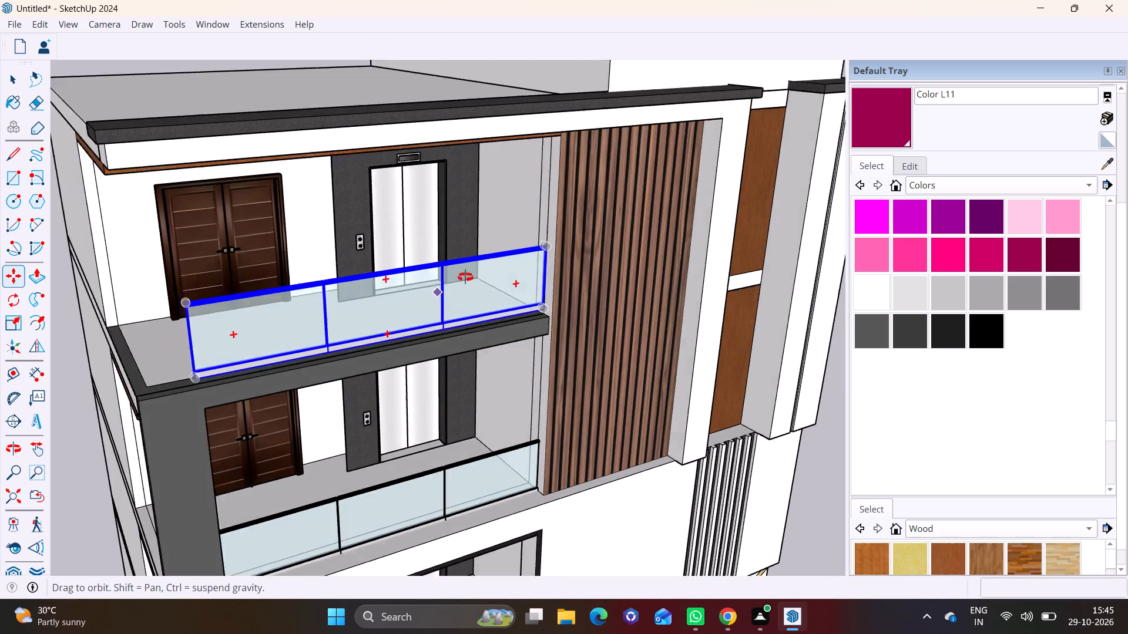
middle_click_drag(465, 277, 604, 220)
scroll(405, 289, "down", 2)
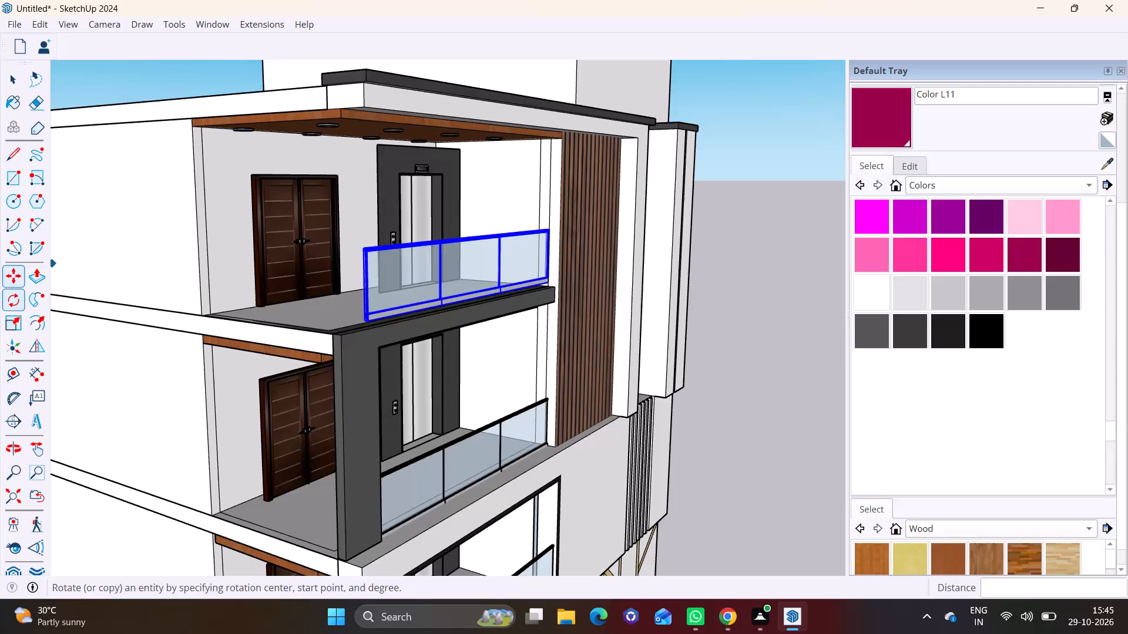
left_click(6, 319)
scroll(254, 288, "up", 5)
left_click(440, 285)
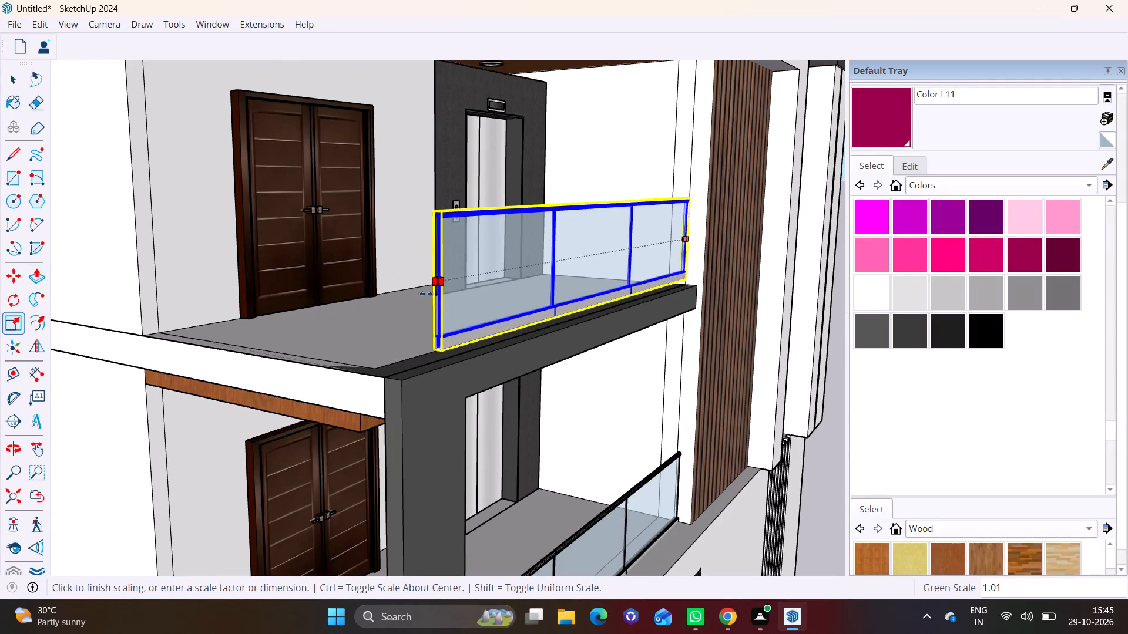
left_click(378, 321)
Copy the lowest balcony's side railing about 11' up into the side opening beside the black-framed balcony's corner wall.
scroll(345, 369, "down", 12)
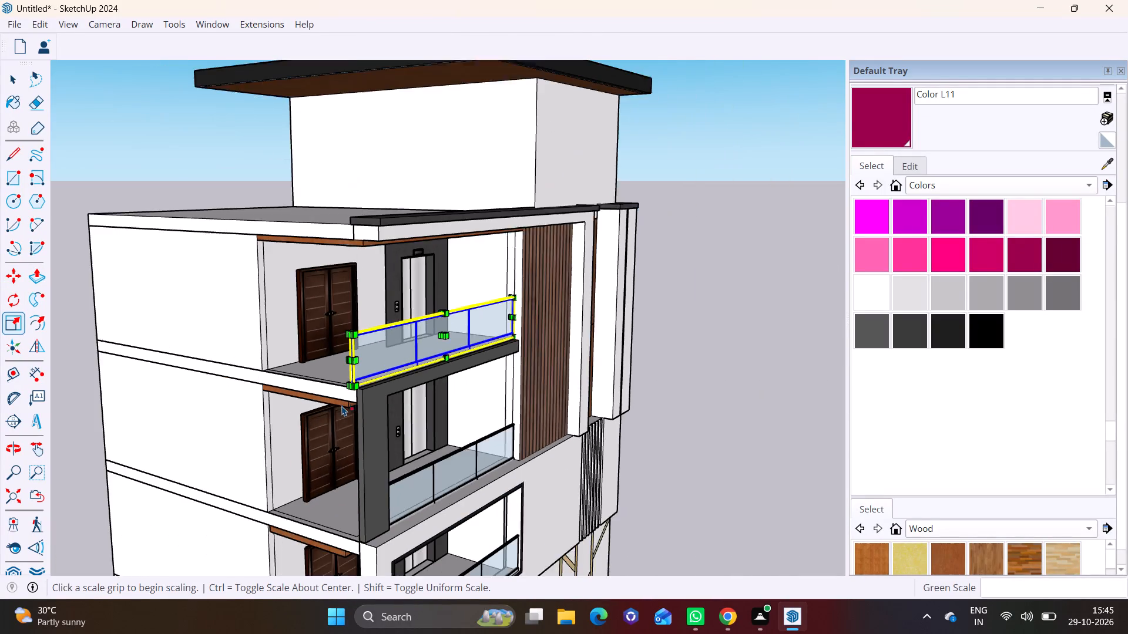
middle_click_drag(380, 414, 405, 258)
scroll(383, 437, "up", 1)
middle_click_drag(399, 392, 404, 333, "shift")
key("space")
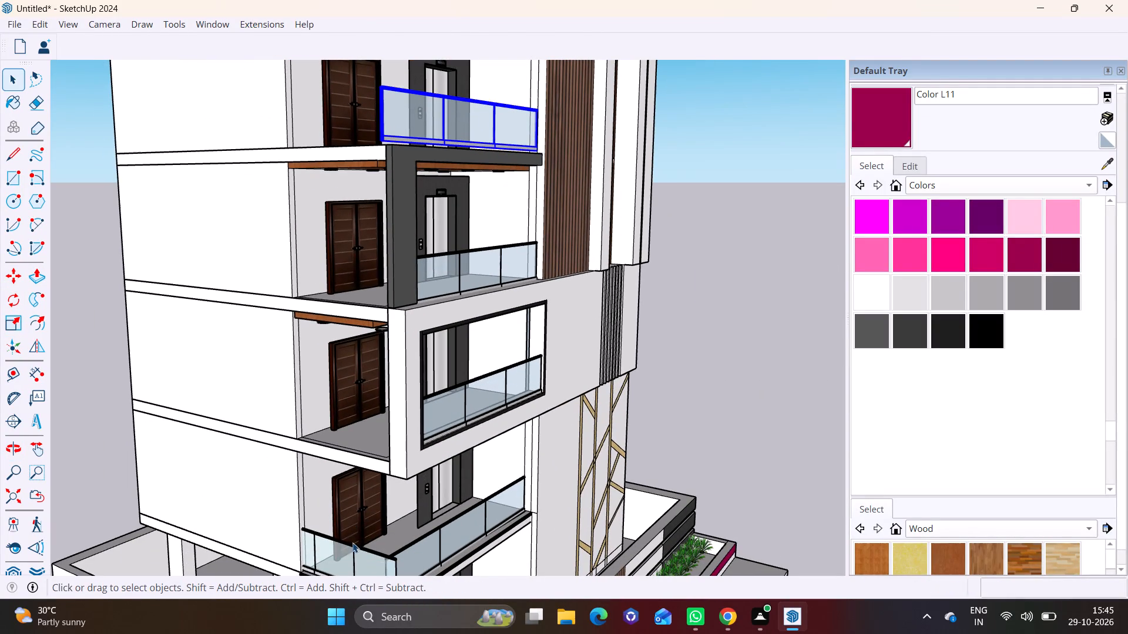
left_click(353, 543)
key("m")
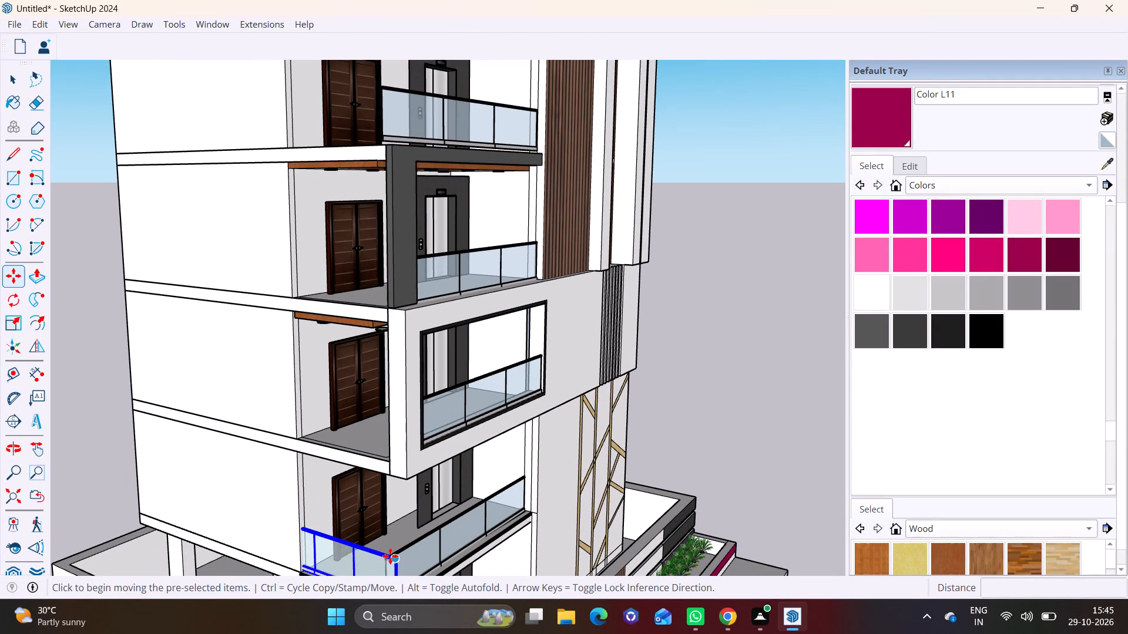
left_click(390, 556)
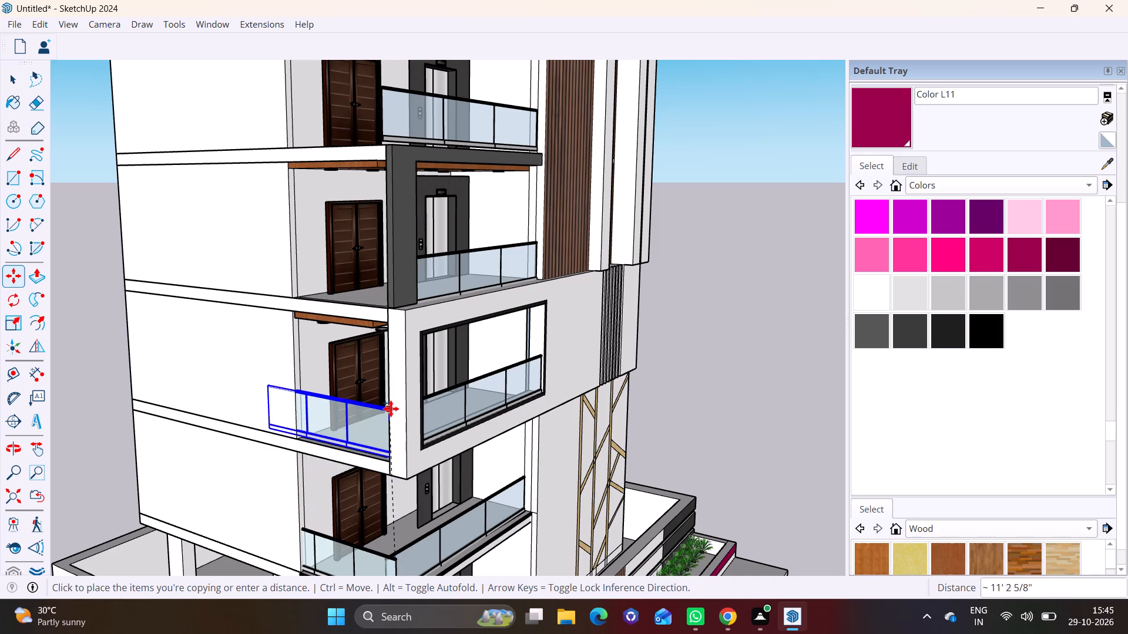
left_click(391, 414)
Copy the side railing about 11' further up into the side opening behind the grey corner column.
left_click(388, 416)
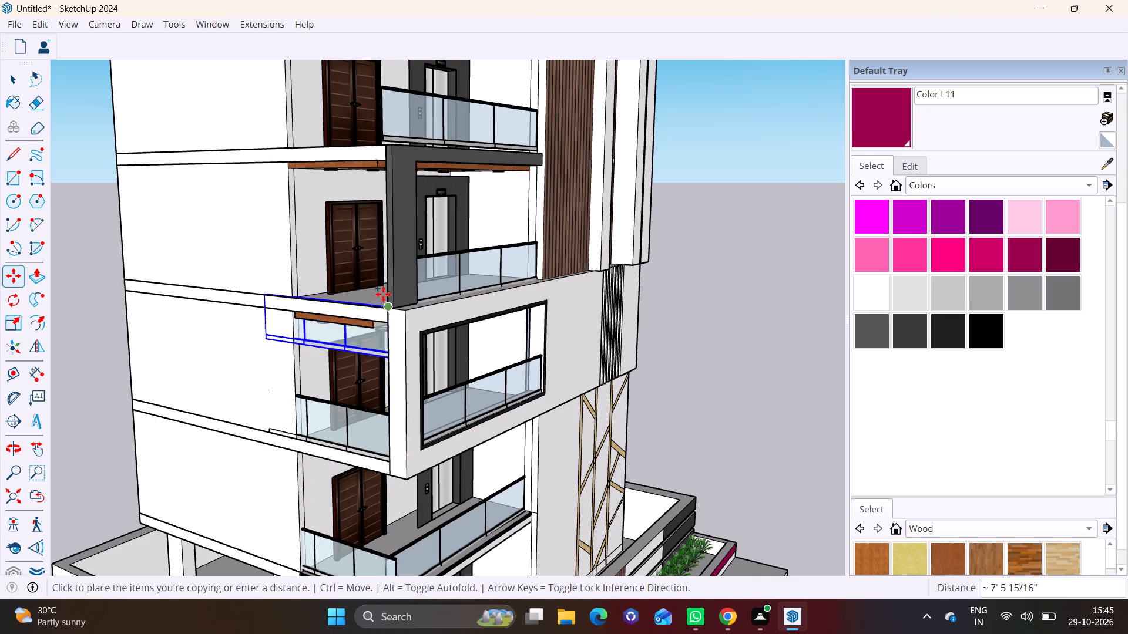
left_click(389, 252)
Copy the side railing up to the top-floor balcony's side edge, meeting the front railing at the corner, and clear the selection.
left_click(387, 252)
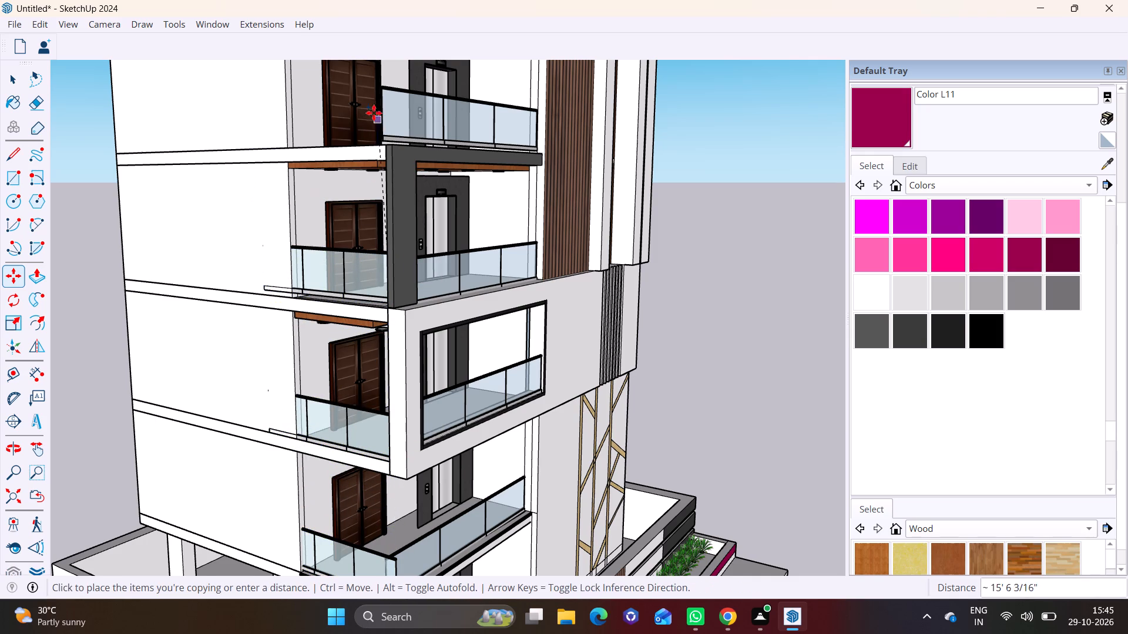
scroll(378, 122, "up", 4)
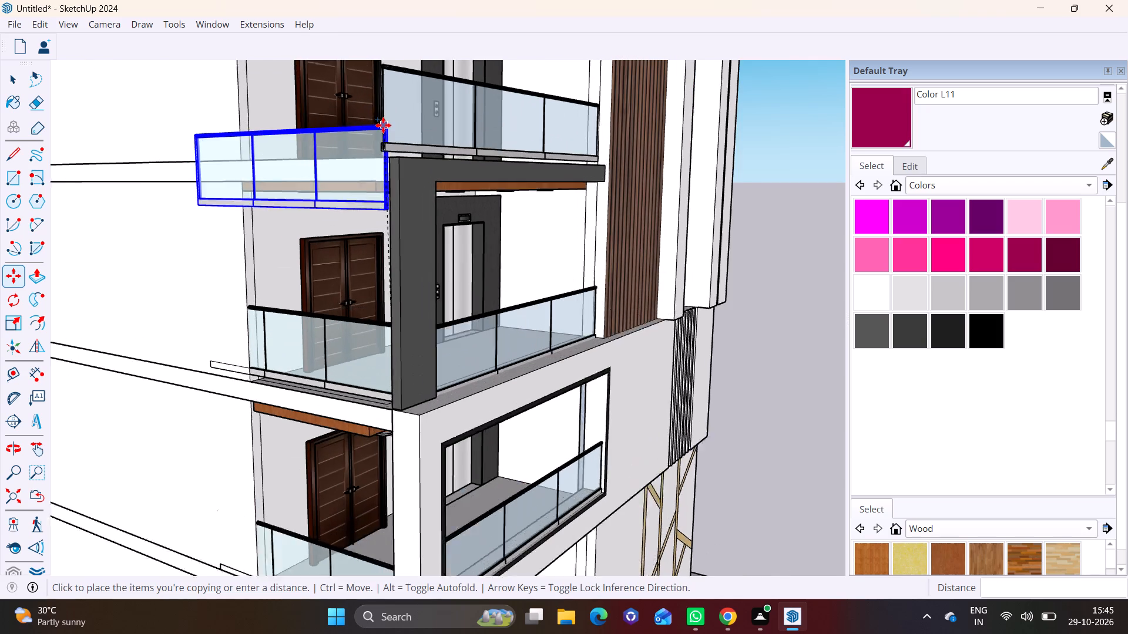
scroll(383, 125, "up", 1)
left_click(390, 66)
key("space")
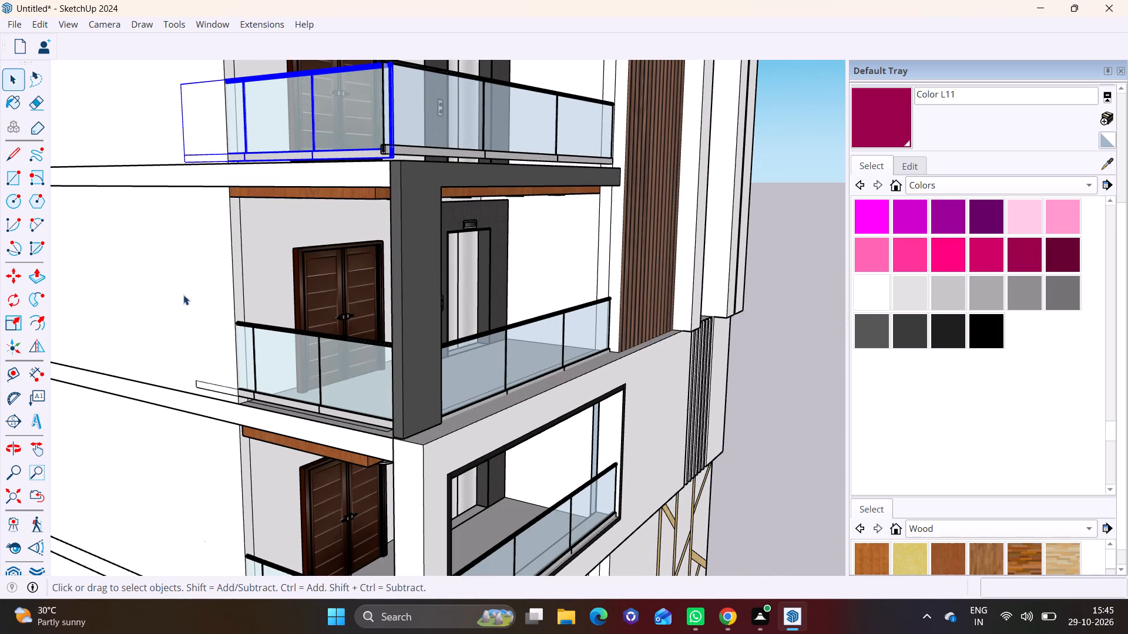
scroll(177, 296, "down", 7)
left_click(642, 402)
Examine the whole front facade with the balcony railings in place on every floor.
middle_click_drag(495, 423, 268, 438)
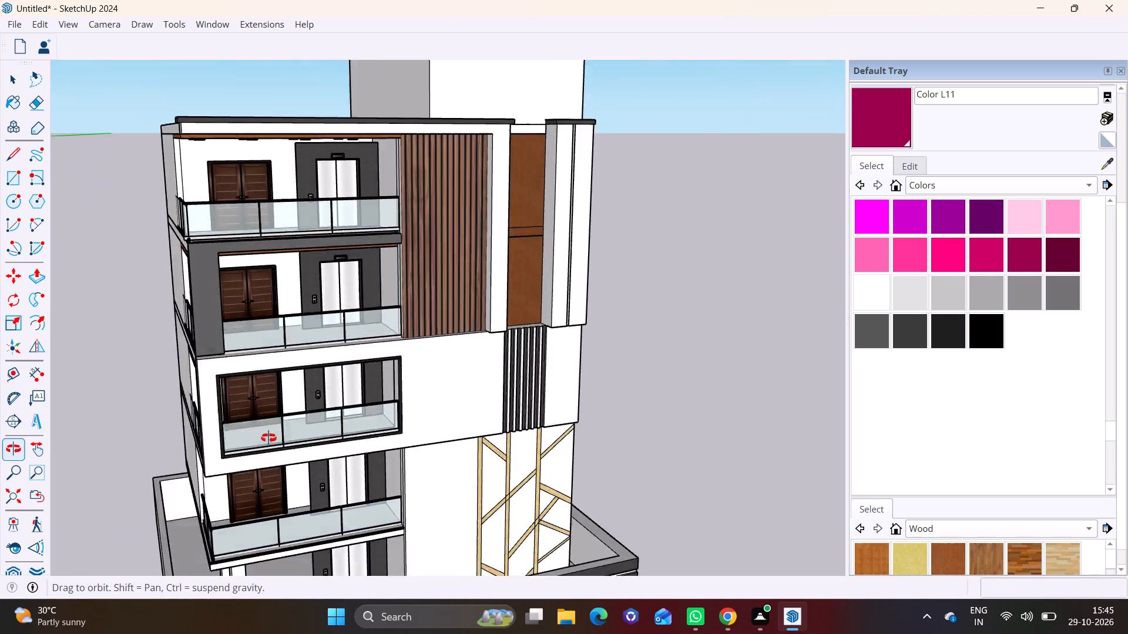
middle_click_drag(268, 438, 193, 411)
scroll(241, 400, "down", 5)
middle_click_drag(264, 407, 275, 361, "shift")
scroll(275, 361, "down", 3, "shift")
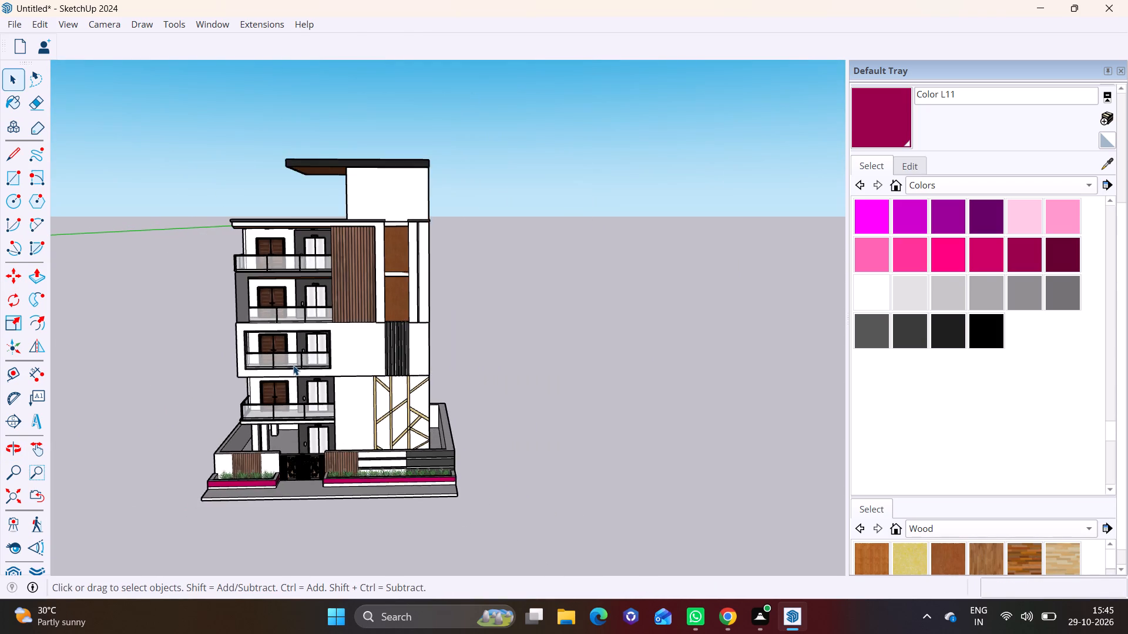
scroll(293, 365, "down", 2)
middle_click_drag(350, 377, 437, 404, "shift")
scroll(431, 406, "up", 4)
middle_click_drag(431, 406, 437, 384, "shift")
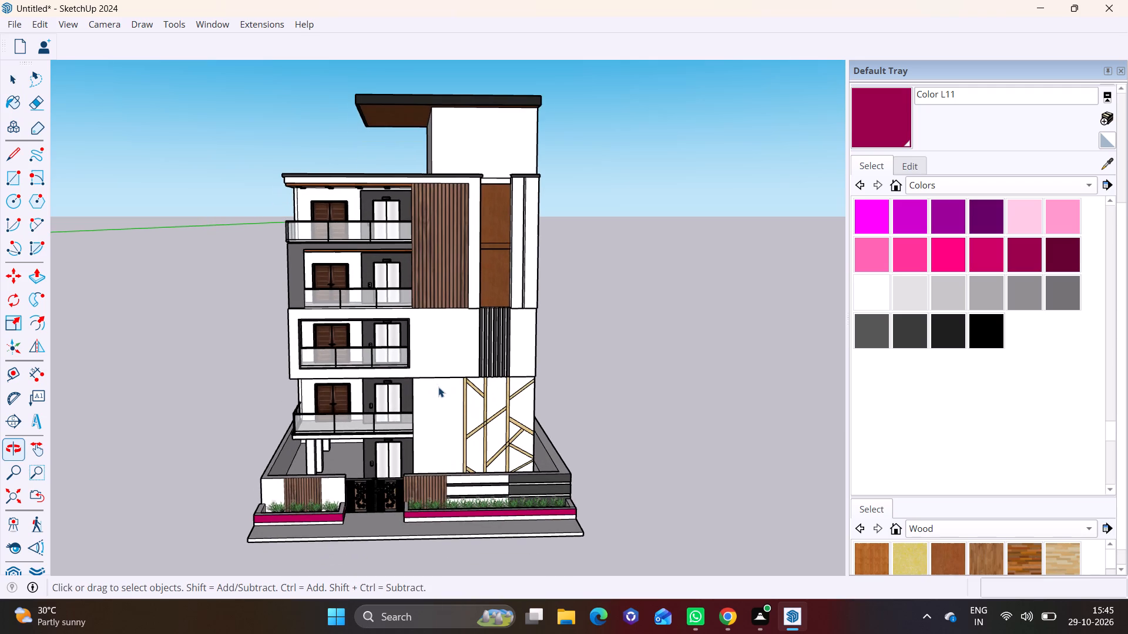
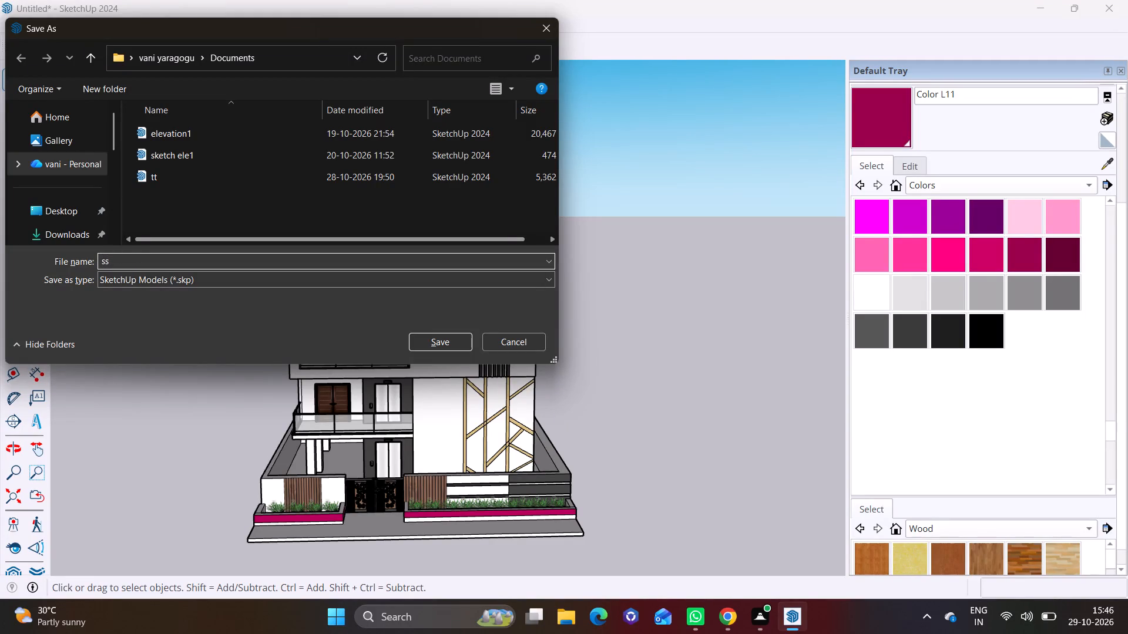
Save the building model to the Desktop as a SketchUp file named ss.
left_click(65, 215)
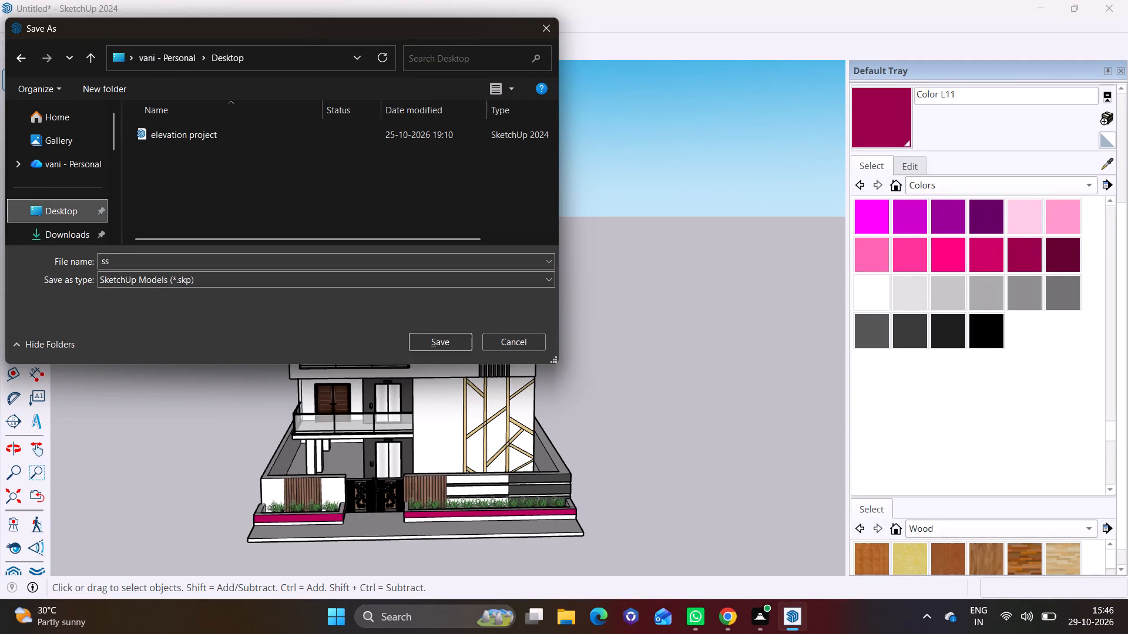
left_click(429, 338)
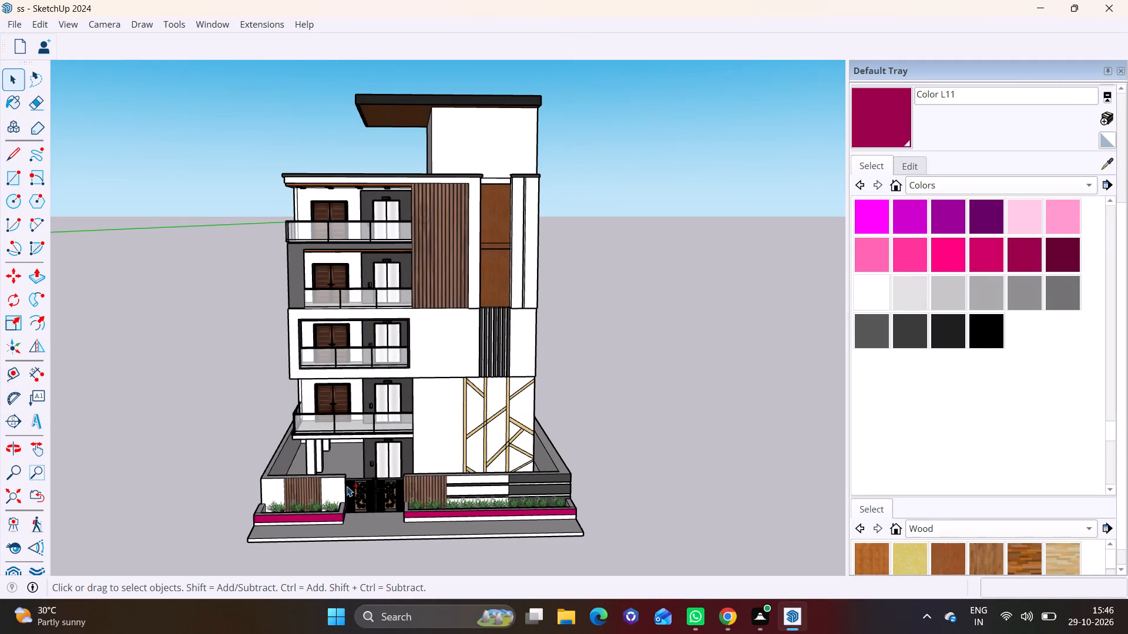
Print the front view of the building to a PDF named ss1 on the Desktop.
key("ctrl+p")
left_click(592, 409)
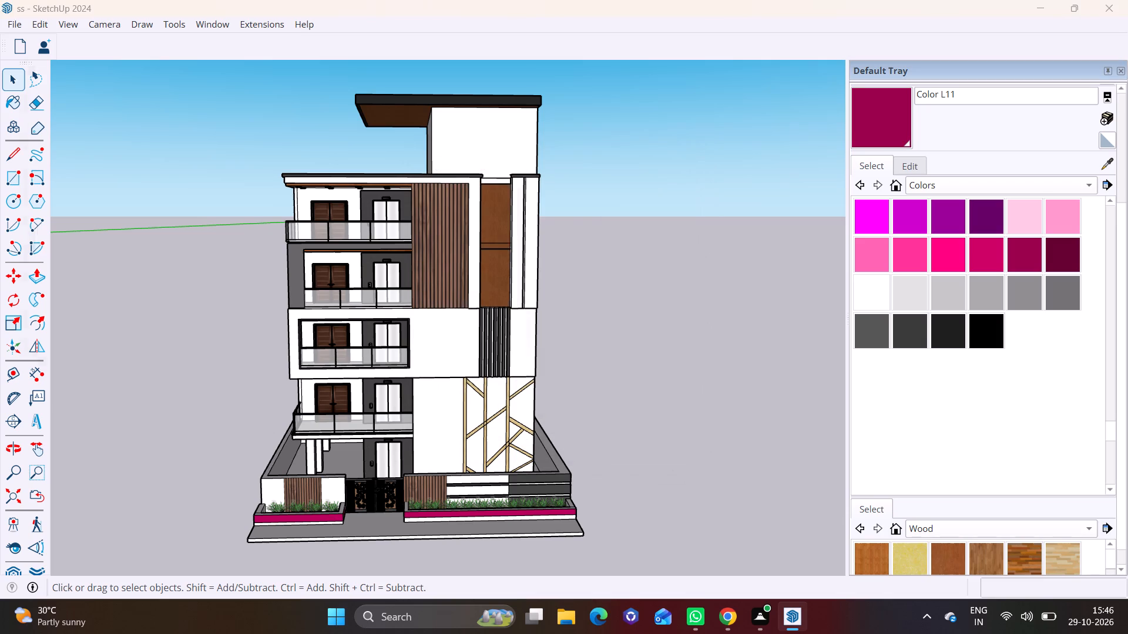
left_click(75, 217)
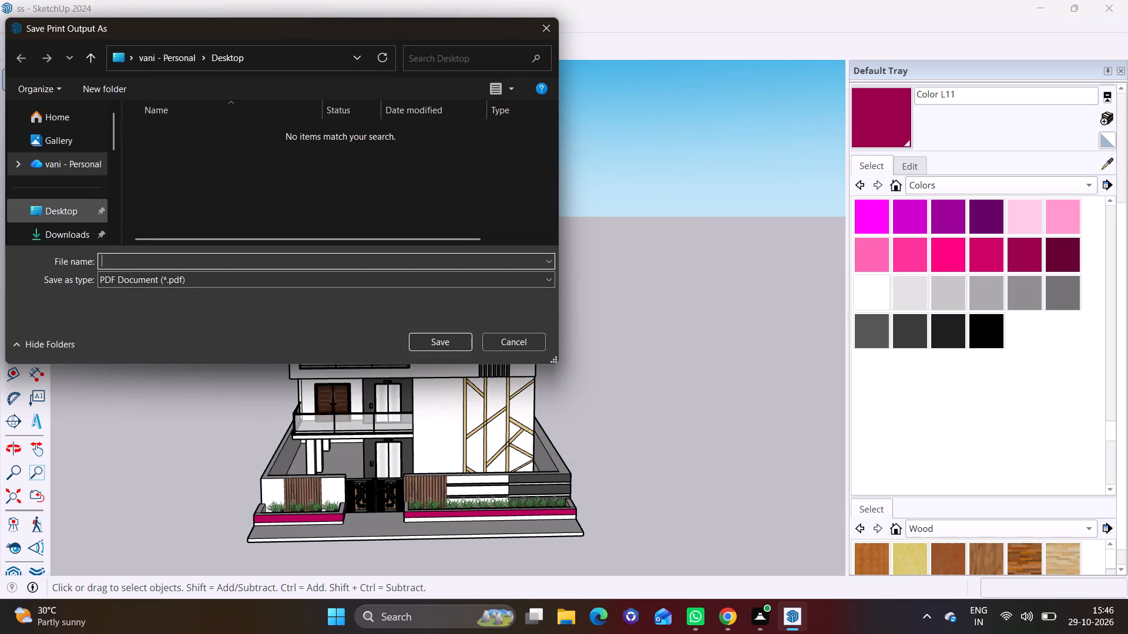
left_click(133, 257)
type("ss1")
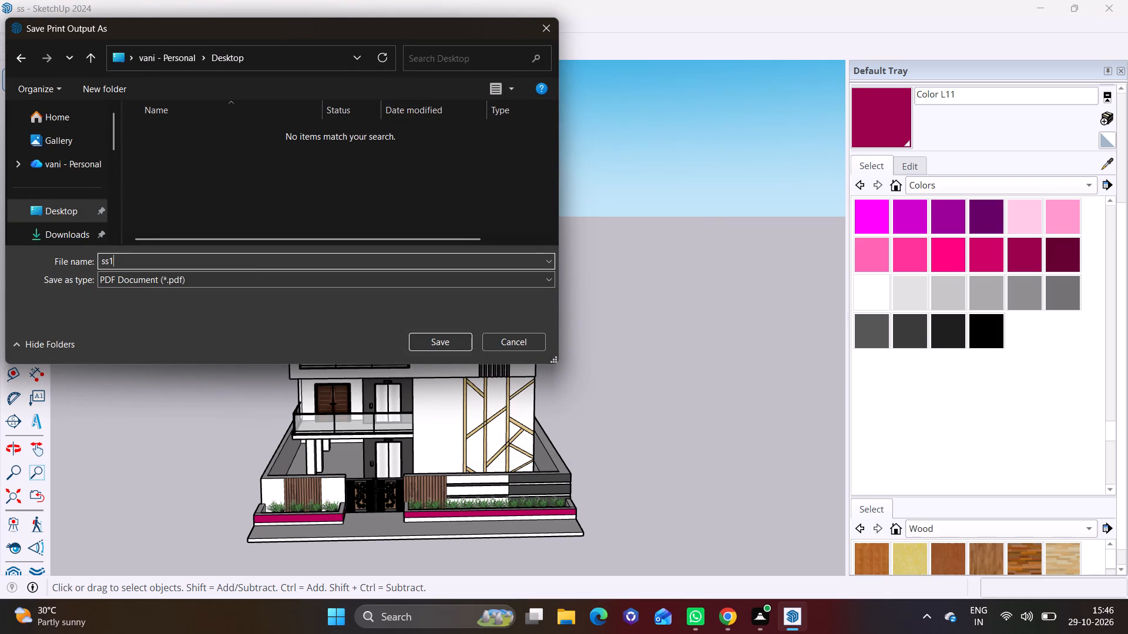
left_click(452, 339)
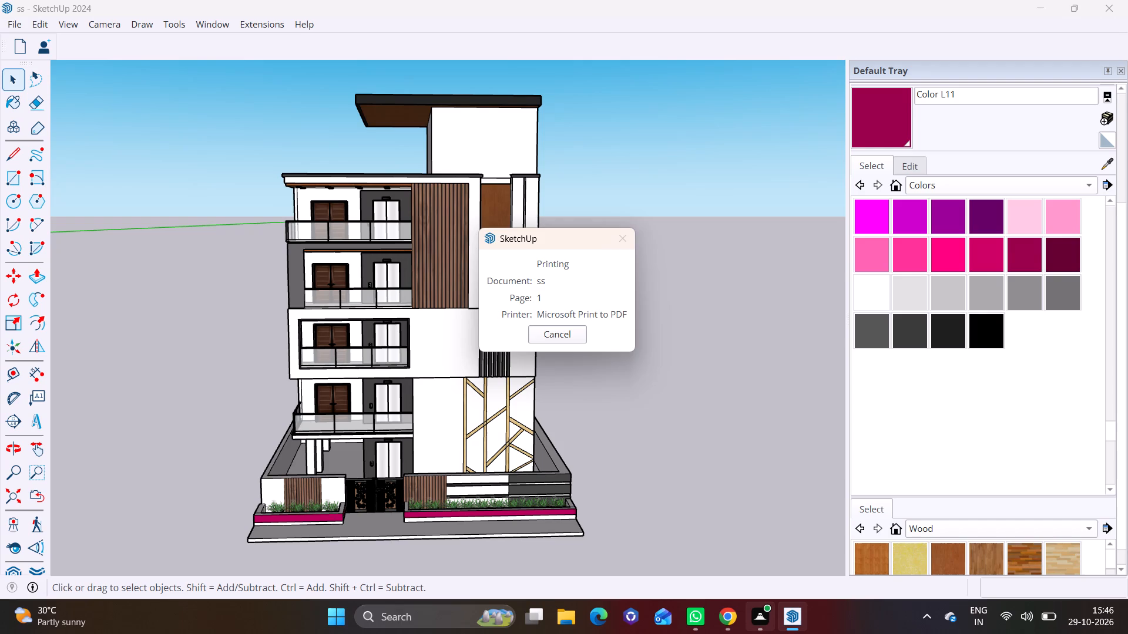